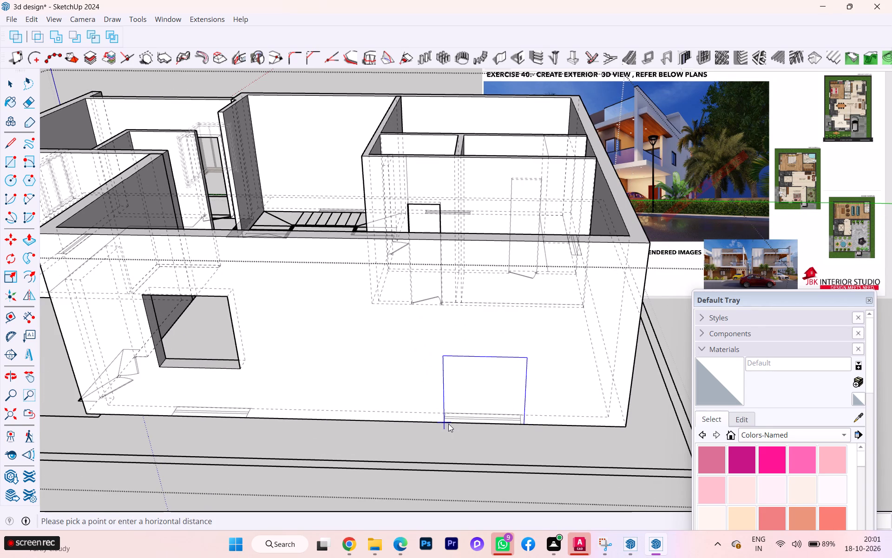
Place a wall opening above the rear window mark on the living room's outer side wall, 3' above the base.
click(448, 424)
key(3)
key(apostrophe)
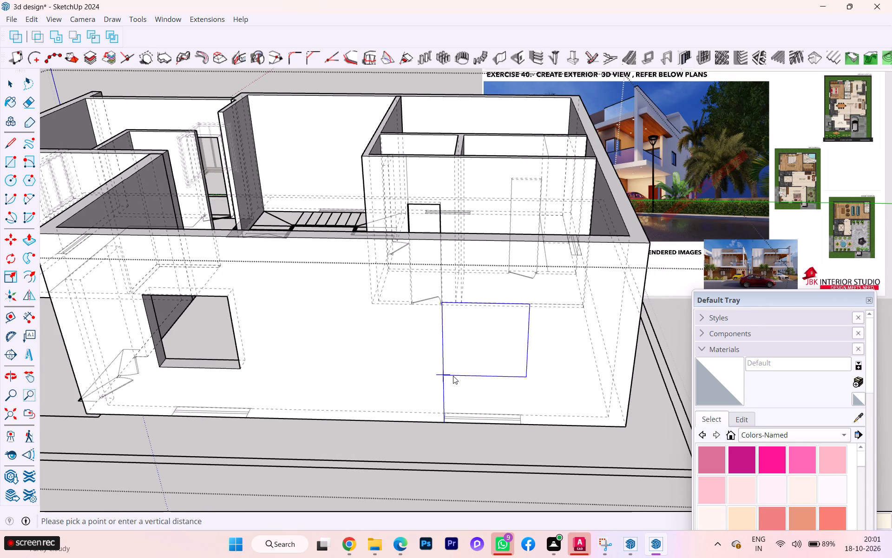
key(Return)
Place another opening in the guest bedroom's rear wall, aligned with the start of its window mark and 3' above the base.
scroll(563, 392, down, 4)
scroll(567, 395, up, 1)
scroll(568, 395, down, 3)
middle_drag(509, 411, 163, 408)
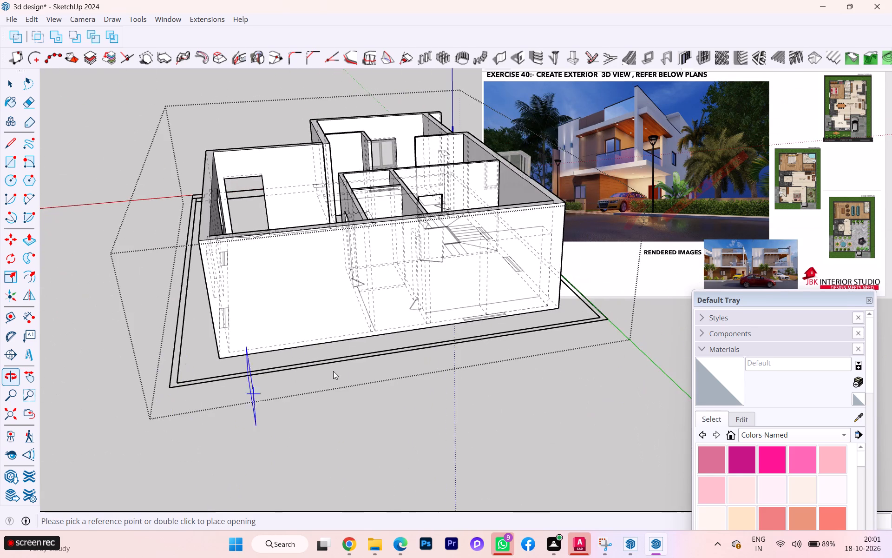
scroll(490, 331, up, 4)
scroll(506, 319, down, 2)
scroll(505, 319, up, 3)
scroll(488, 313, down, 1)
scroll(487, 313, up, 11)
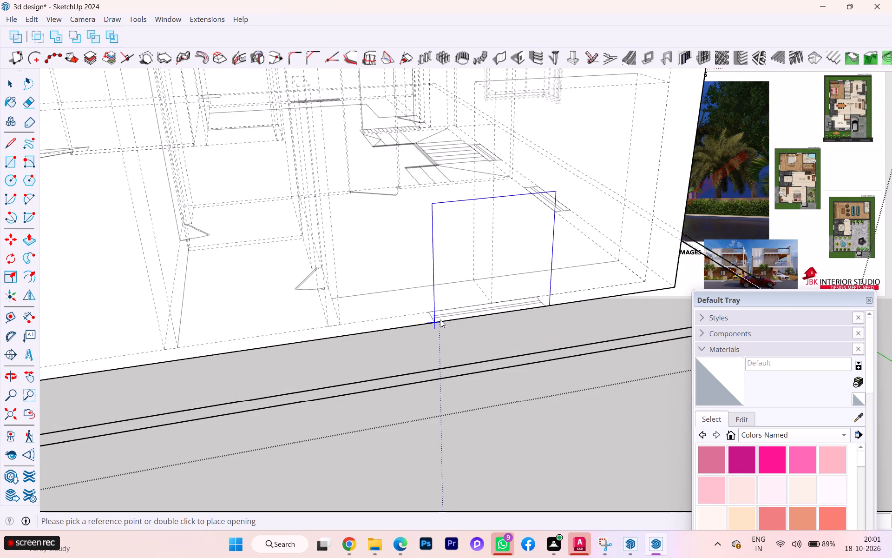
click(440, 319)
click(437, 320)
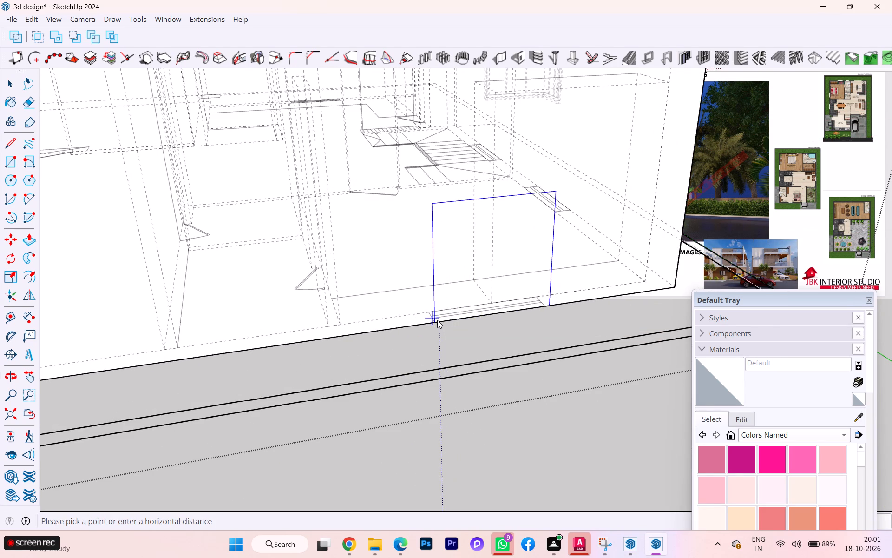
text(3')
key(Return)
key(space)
Examine the rear wall opening from inside the guest bedroom, checking its position against the wardrobe block.
scroll(466, 270, down, 2)
middle_drag(468, 278, 588, 288)
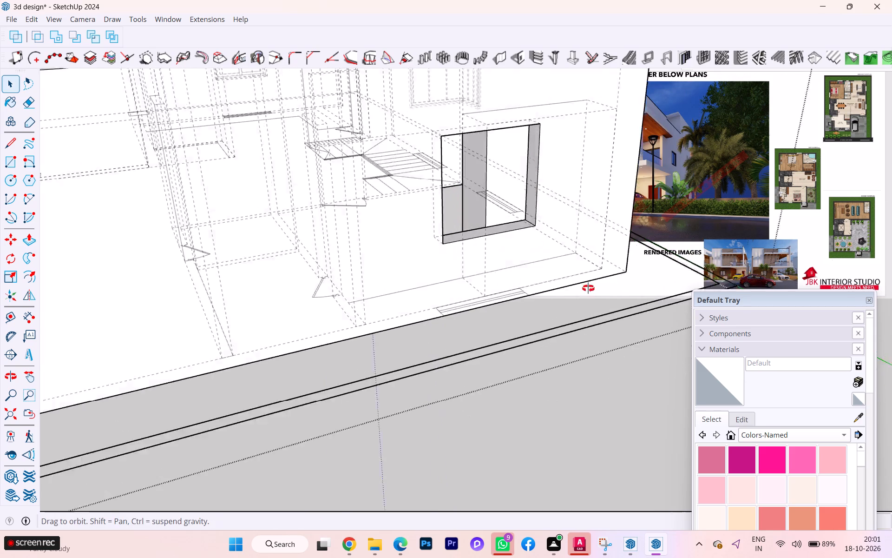
middle_drag(588, 288, 691, 306)
scroll(438, 298, down, 1)
middle_drag(438, 298, 563, 398)
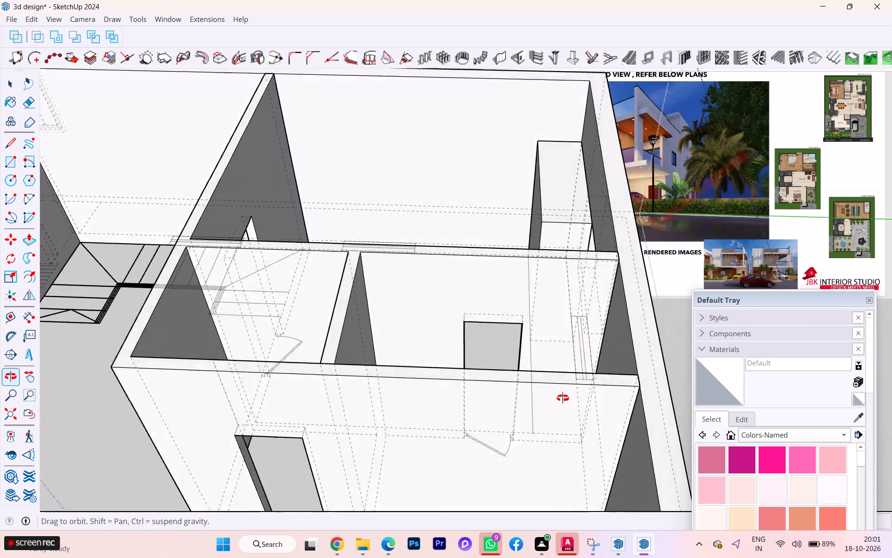
middle_drag(563, 398, 719, 380)
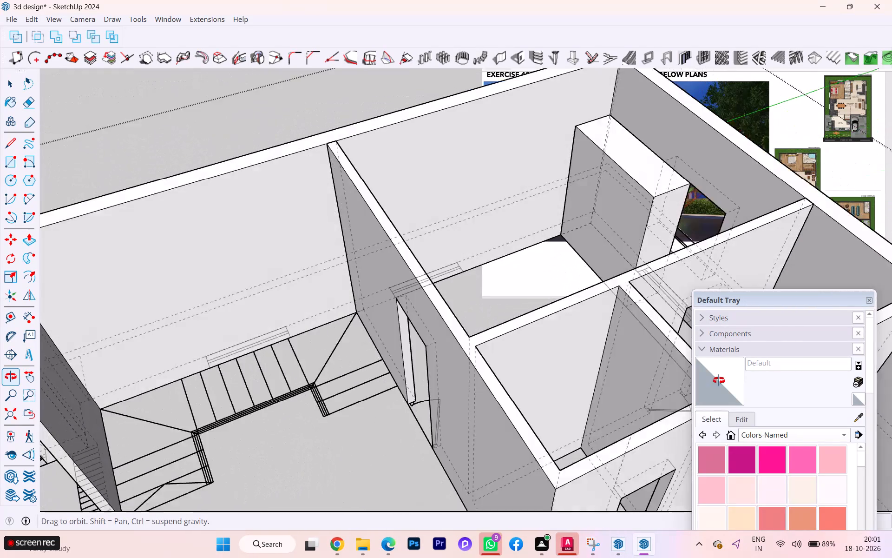
middle_drag(719, 380, 741, 376)
scroll(556, 273, down, 3)
scroll(480, 266, down, 2)
scroll(480, 266, up, 2)
scroll(480, 266, down, 1)
middle_drag(624, 263, 613, 263)
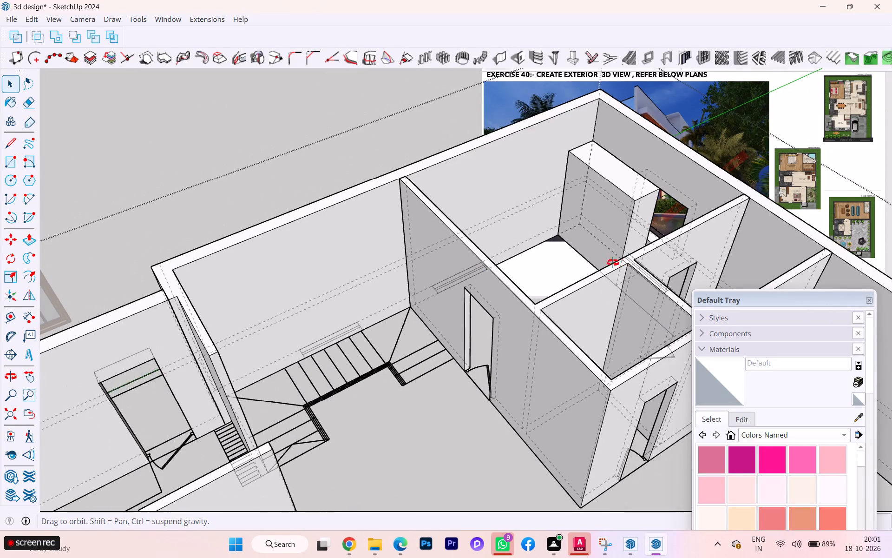
middle_drag(613, 263, 439, 226)
scroll(441, 355, down, 2)
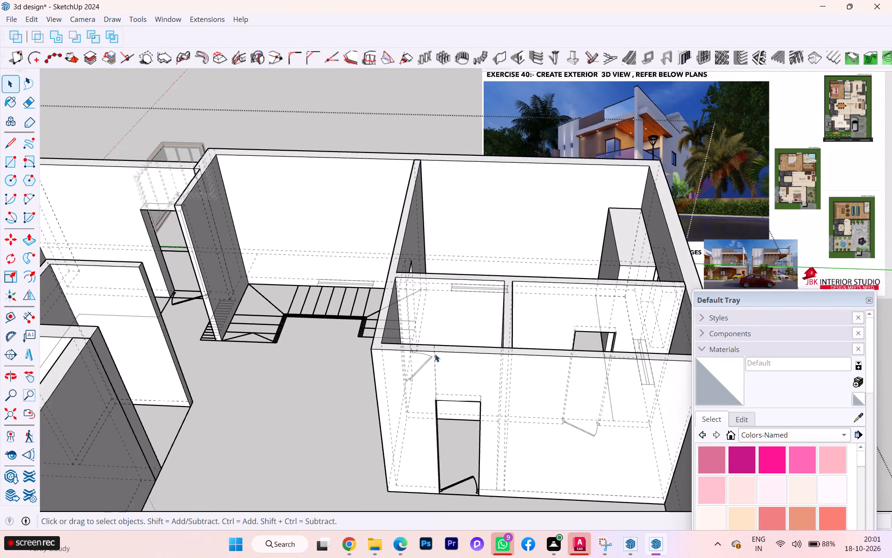
scroll(435, 354, down, 2)
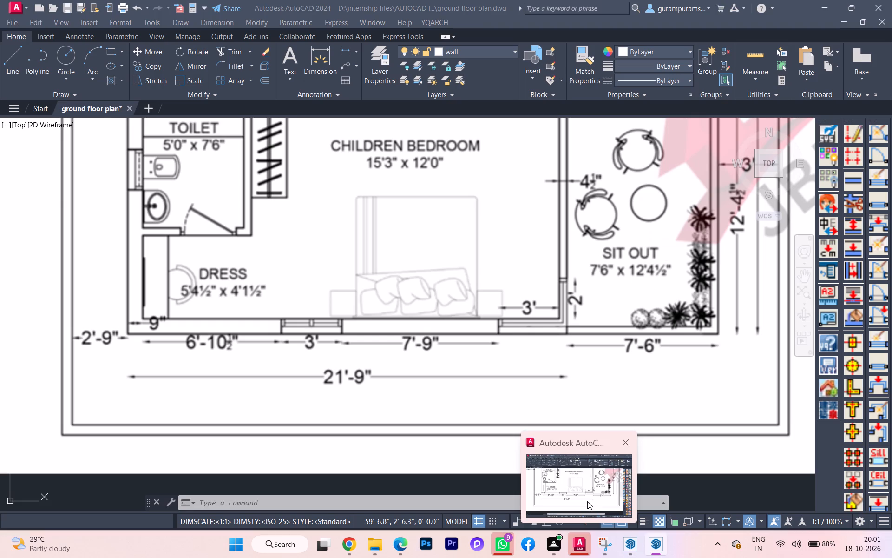
Check the window layout in the AutoCAD first floor plan and the workbook PDF's ground floor plan.
click(587, 501)
scroll(514, 396, down, 5)
scroll(514, 396, up, 2)
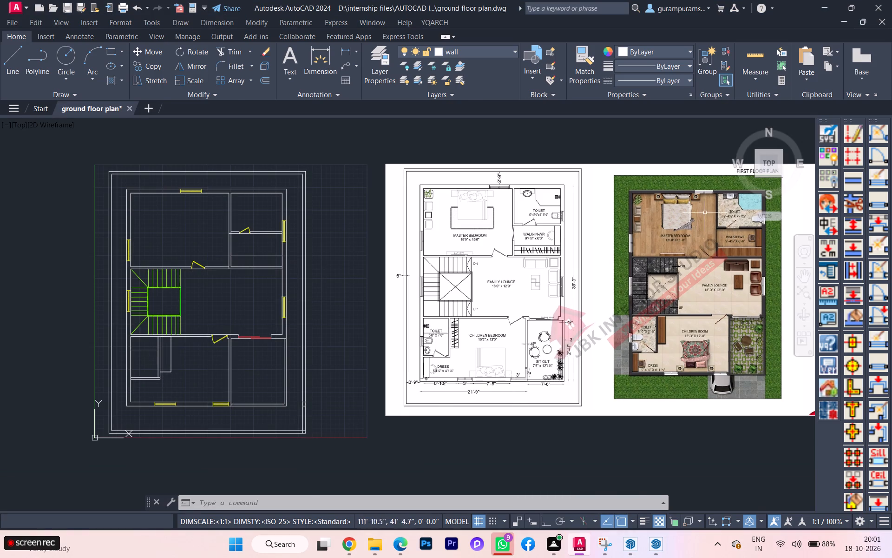
scroll(720, 194, up, 1)
scroll(638, 220, down, 1)
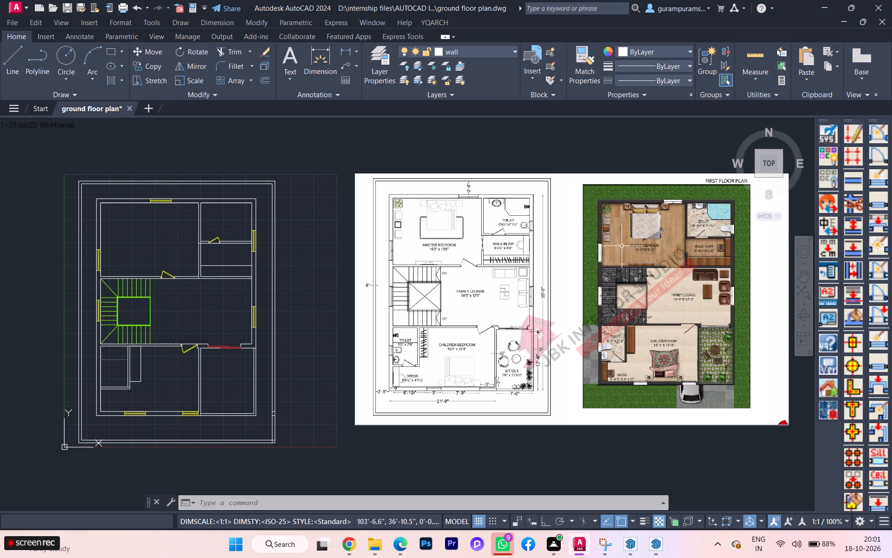
click(427, 481)
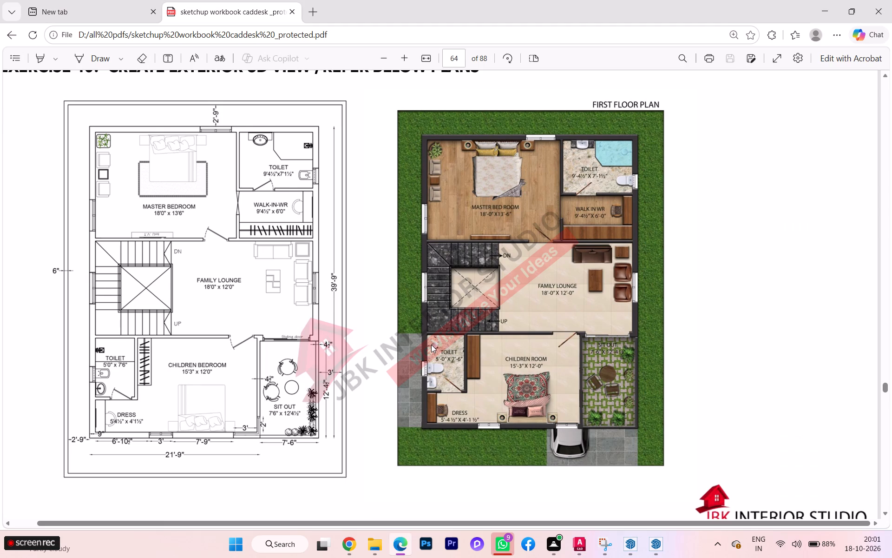
scroll(431, 345, up, 10)
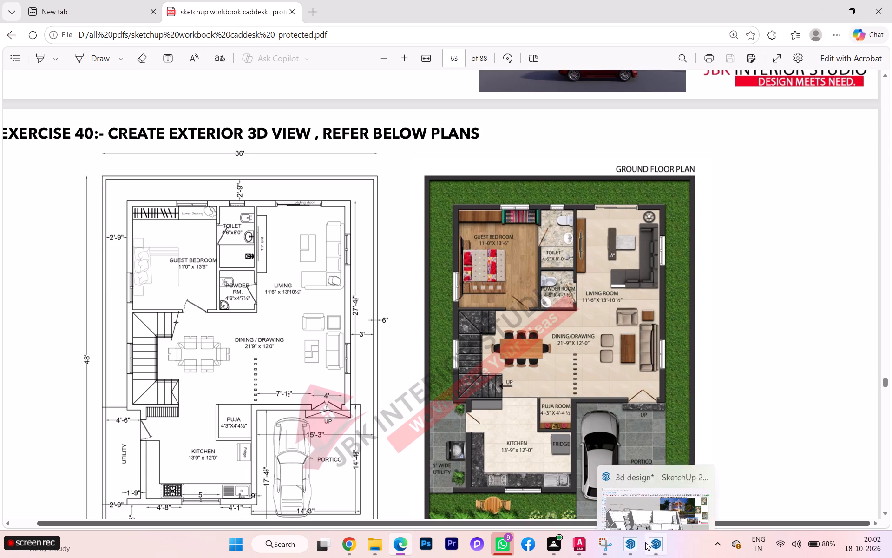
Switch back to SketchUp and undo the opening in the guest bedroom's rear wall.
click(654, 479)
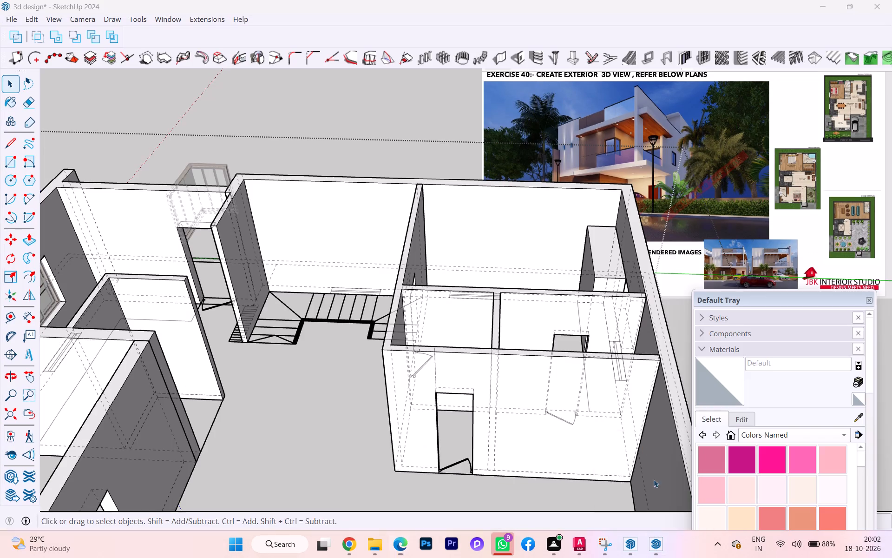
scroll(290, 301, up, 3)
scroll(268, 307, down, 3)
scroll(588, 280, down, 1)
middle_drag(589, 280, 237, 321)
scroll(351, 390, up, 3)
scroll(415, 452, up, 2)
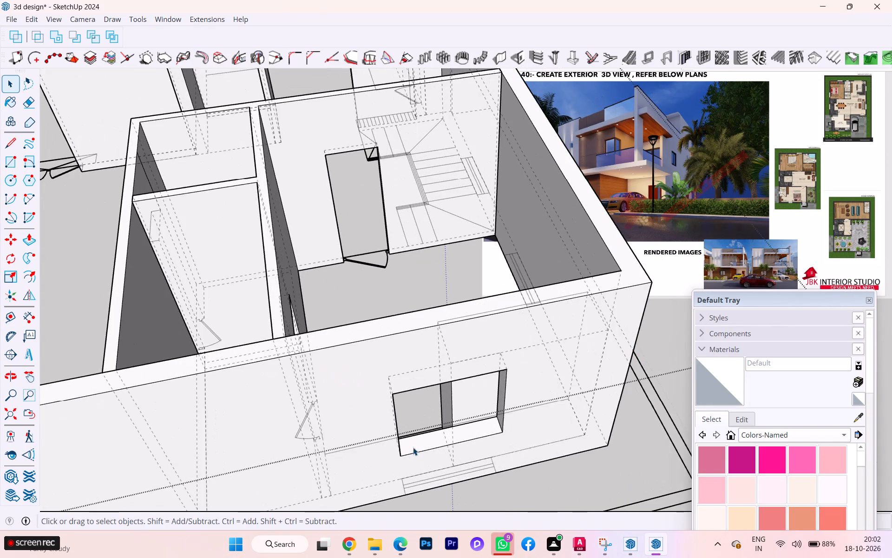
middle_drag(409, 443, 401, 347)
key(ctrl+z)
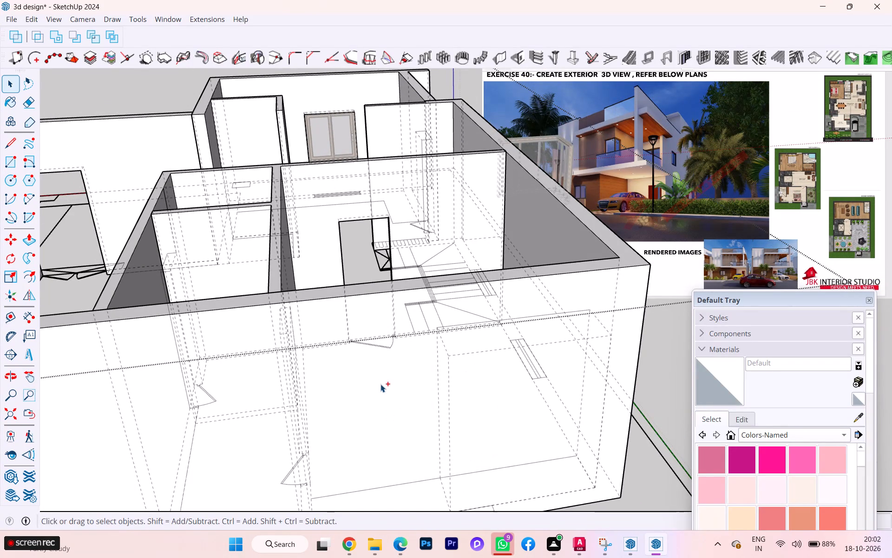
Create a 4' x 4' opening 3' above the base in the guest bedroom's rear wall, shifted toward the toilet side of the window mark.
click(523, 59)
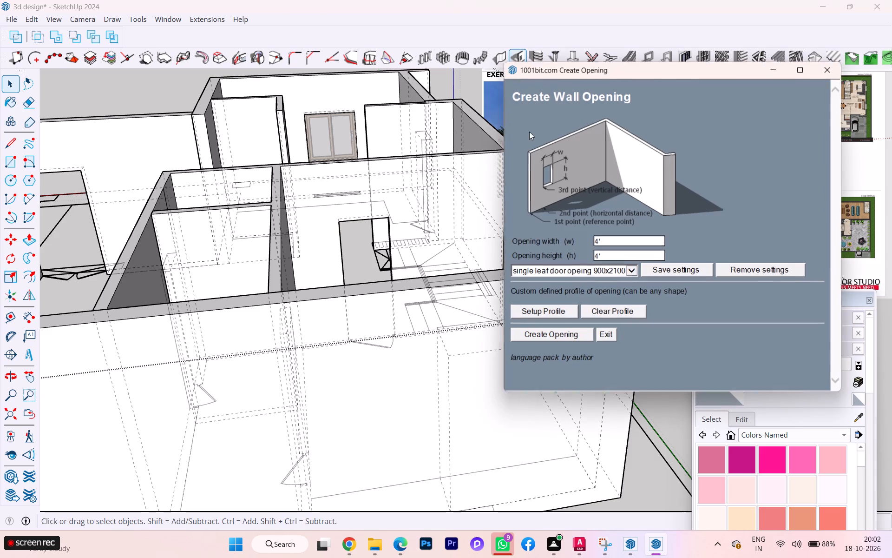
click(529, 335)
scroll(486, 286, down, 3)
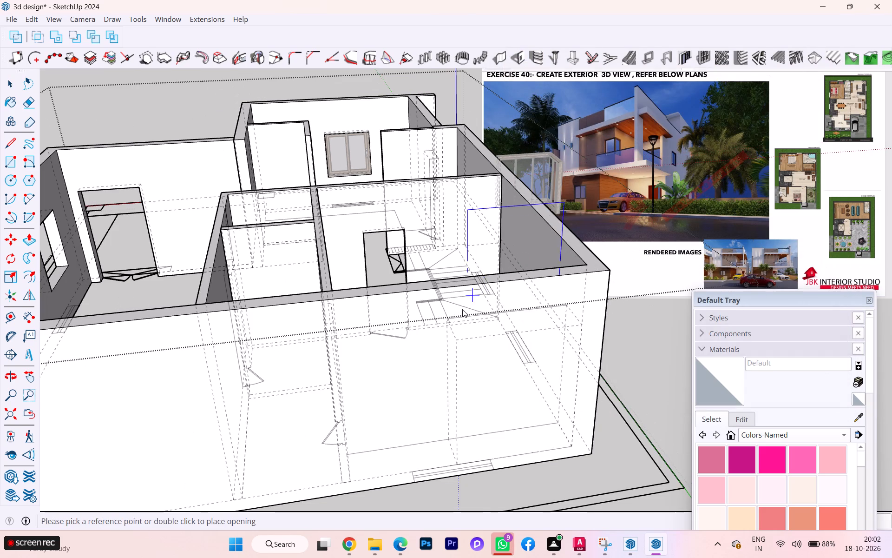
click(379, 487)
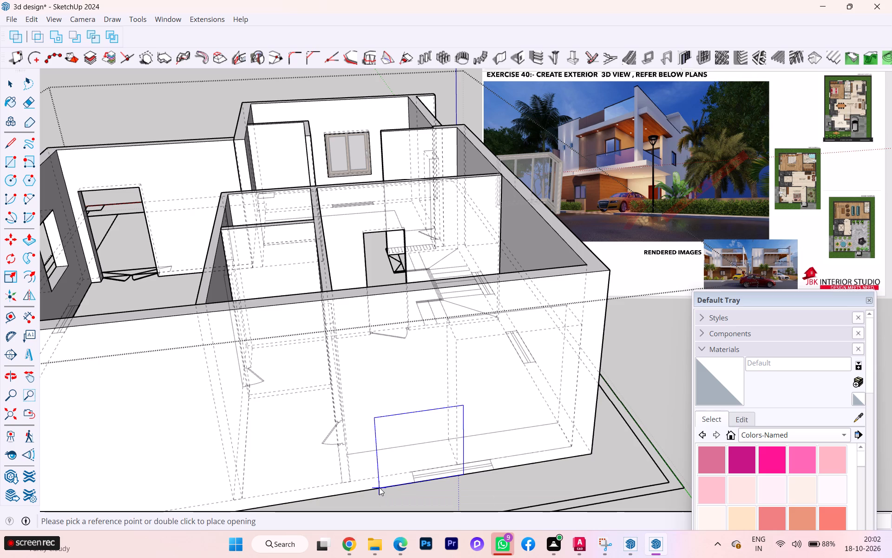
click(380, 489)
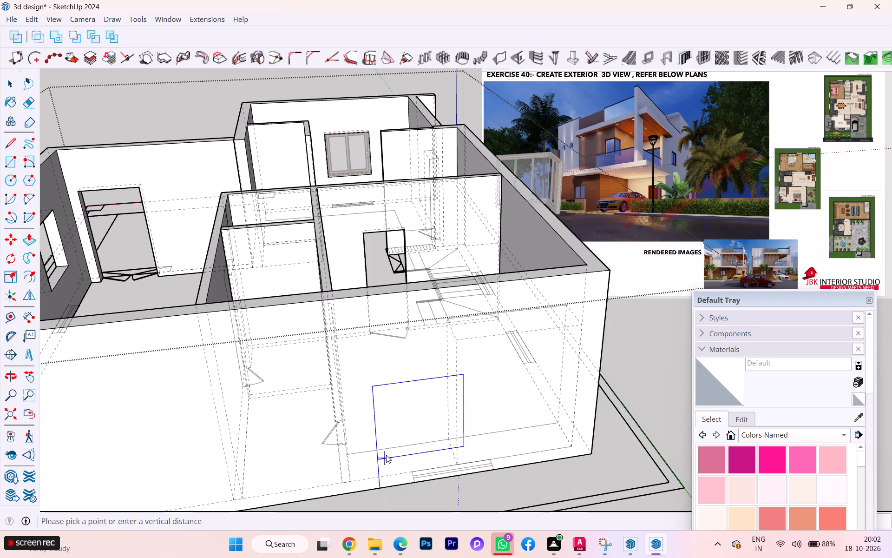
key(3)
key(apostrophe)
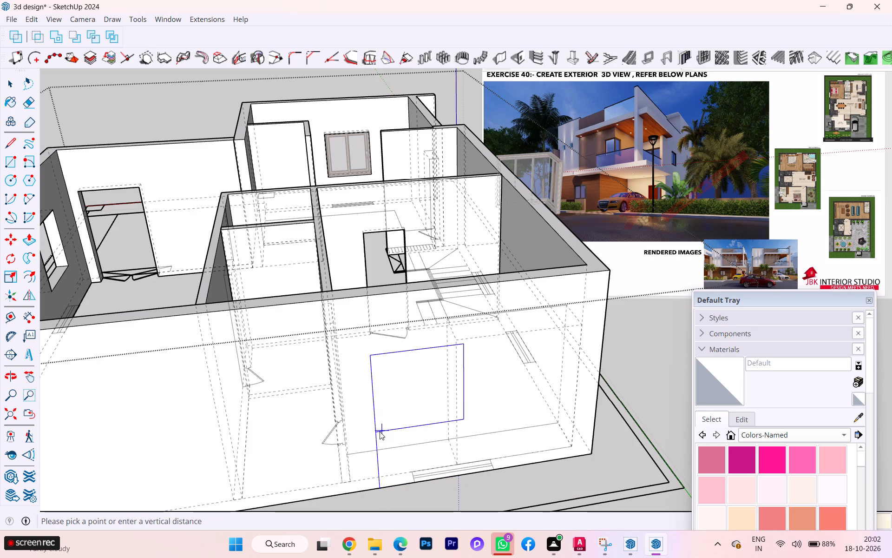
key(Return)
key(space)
Examine the shifted rear wall opening from inside the guest bedroom, checking whether it clears the wardrobe block.
scroll(481, 340, down, 2)
scroll(482, 340, up, 3)
scroll(482, 340, down, 3)
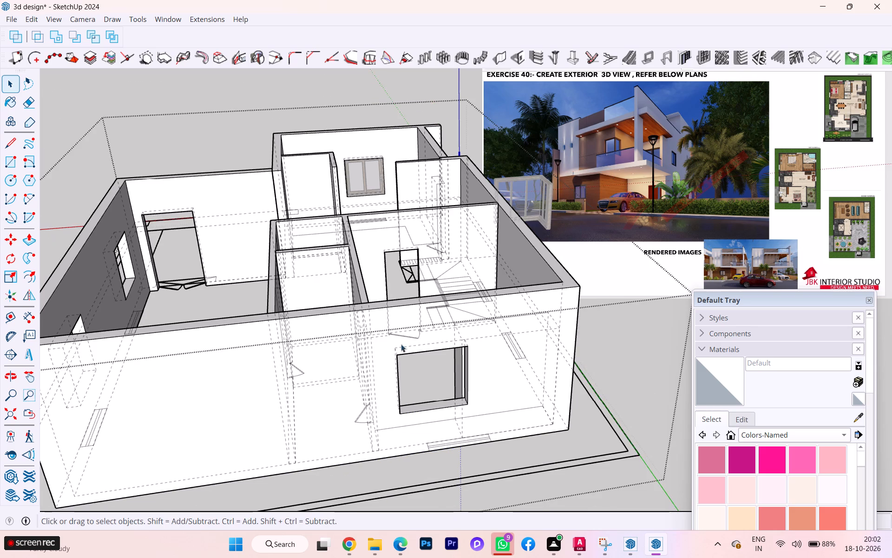
scroll(380, 349, down, 3)
middle_drag(338, 359, 617, 365)
scroll(369, 353, down, 4)
middle_drag(364, 363, 718, 445)
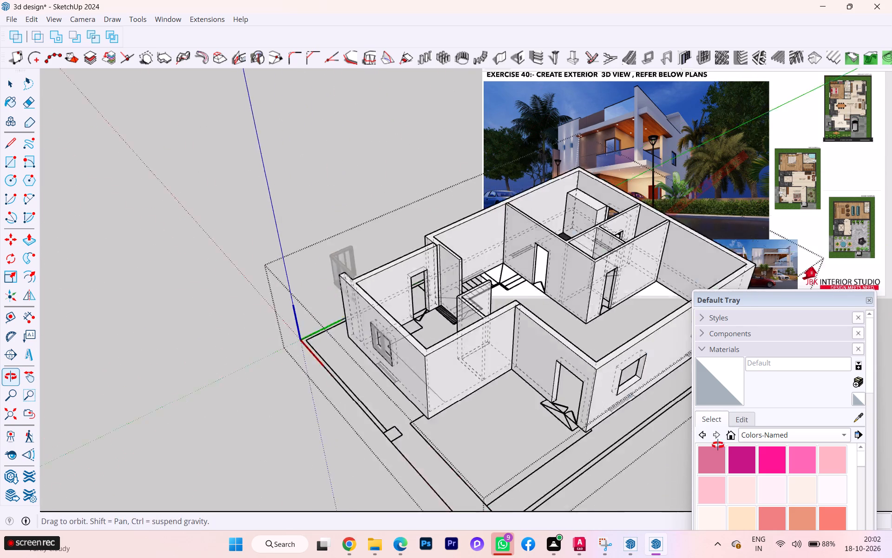
middle_drag(718, 445, 757, 440)
scroll(534, 194, up, 12)
scroll(578, 207, up, 1)
scroll(578, 207, down, 1)
scroll(578, 207, up, 2)
scroll(576, 220, down, 1)
scroll(576, 220, up, 2)
scroll(576, 220, down, 2)
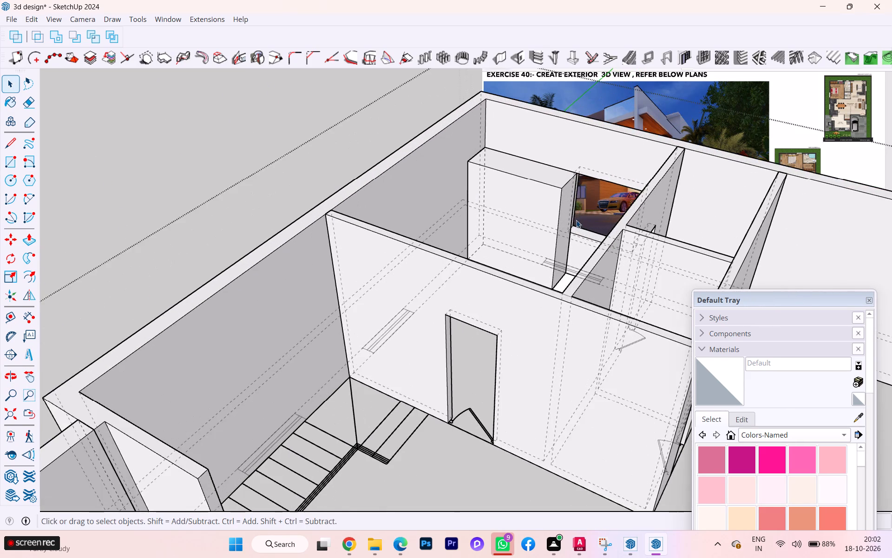
scroll(576, 220, up, 3)
scroll(573, 241, down, 2)
scroll(573, 241, up, 2)
scroll(573, 242, down, 2)
scroll(573, 242, up, 6)
scroll(561, 279, down, 1)
middle_drag(561, 279, 646, 311)
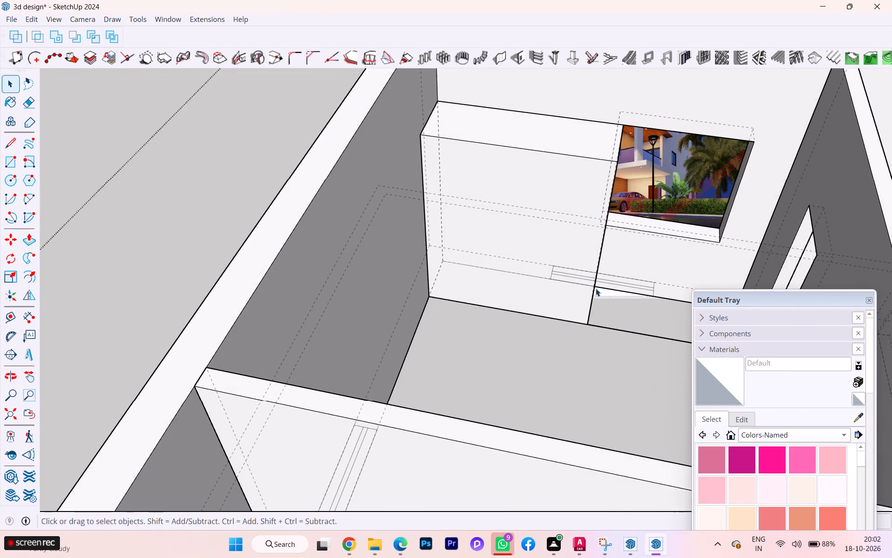
scroll(545, 272, down, 3)
scroll(624, 267, down, 3)
middle_drag(644, 270, 291, 254)
scroll(433, 284, down, 2)
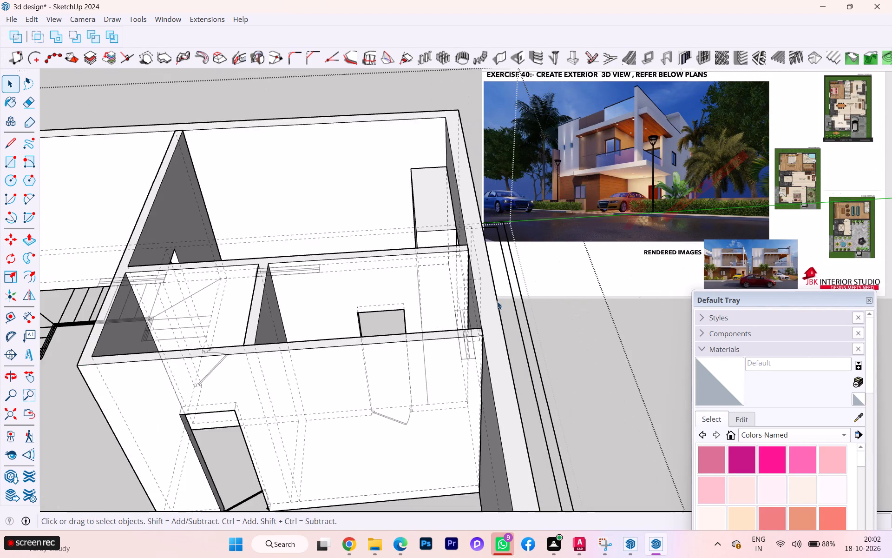
scroll(524, 306, down, 1)
middle_drag(525, 311, 169, 328)
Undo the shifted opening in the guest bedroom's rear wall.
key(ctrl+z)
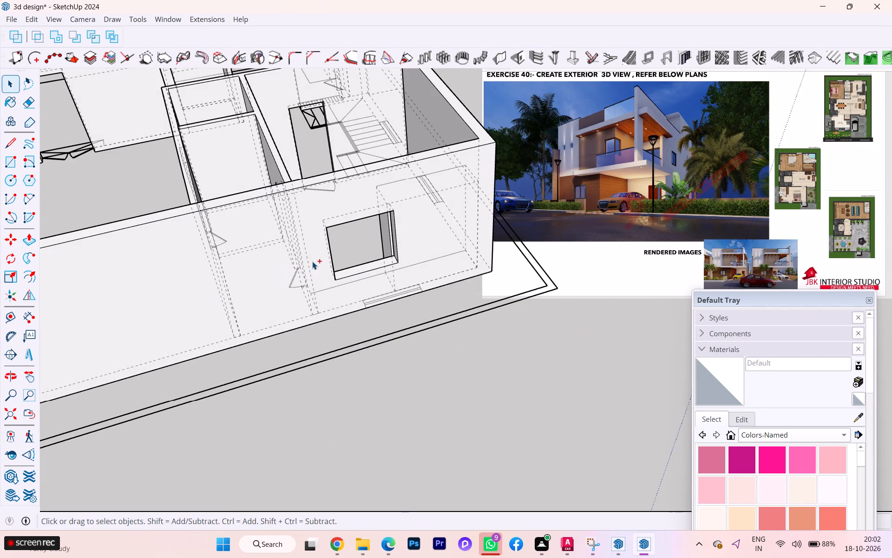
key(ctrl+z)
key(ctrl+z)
Create a 4' x 4' opening 3' above the base in the guest bedroom's rear wall, shifted further toward the toilet to clear the wardrobe.
scroll(386, 280, up, 1)
scroll(386, 281, down, 1)
scroll(387, 282, up, 1)
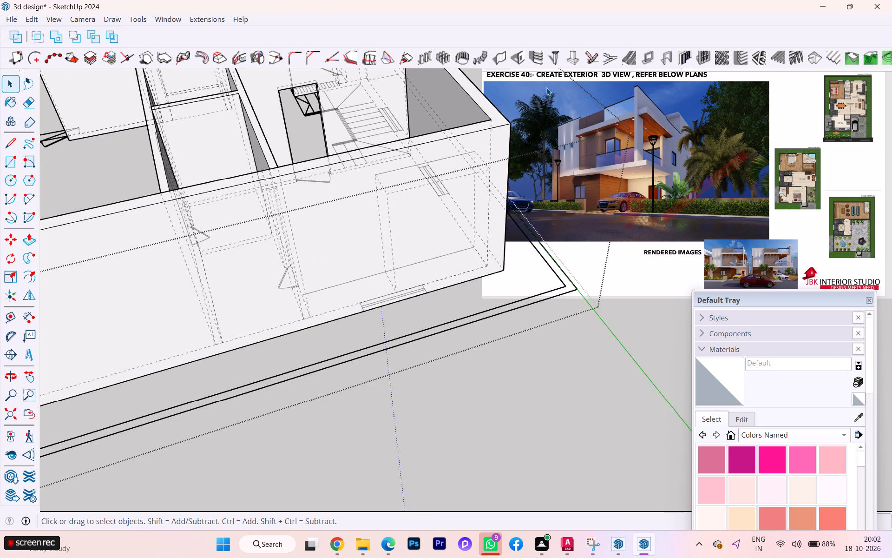
click(517, 56)
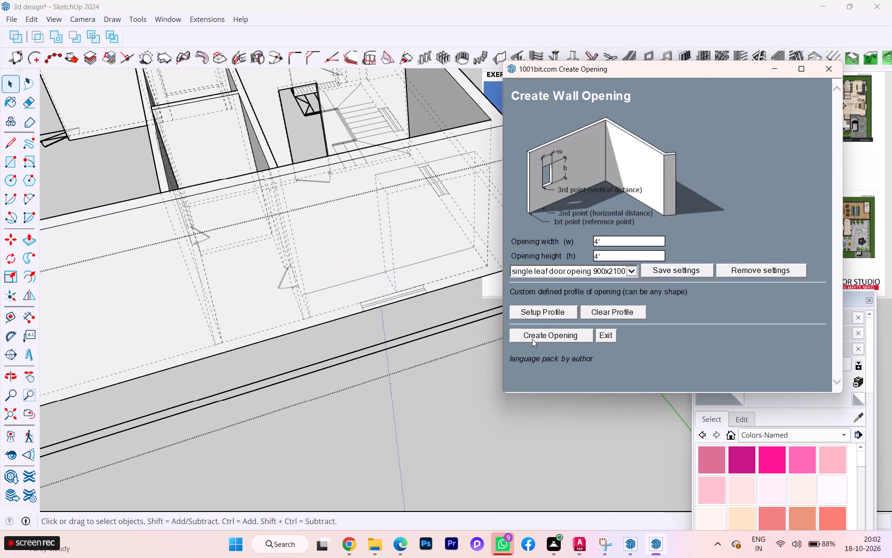
click(532, 339)
scroll(328, 321, up, 5)
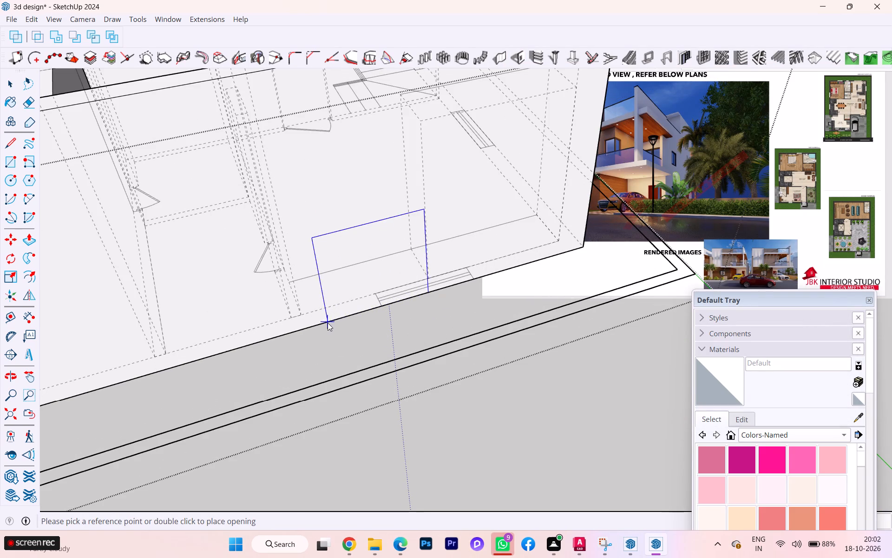
click(323, 319)
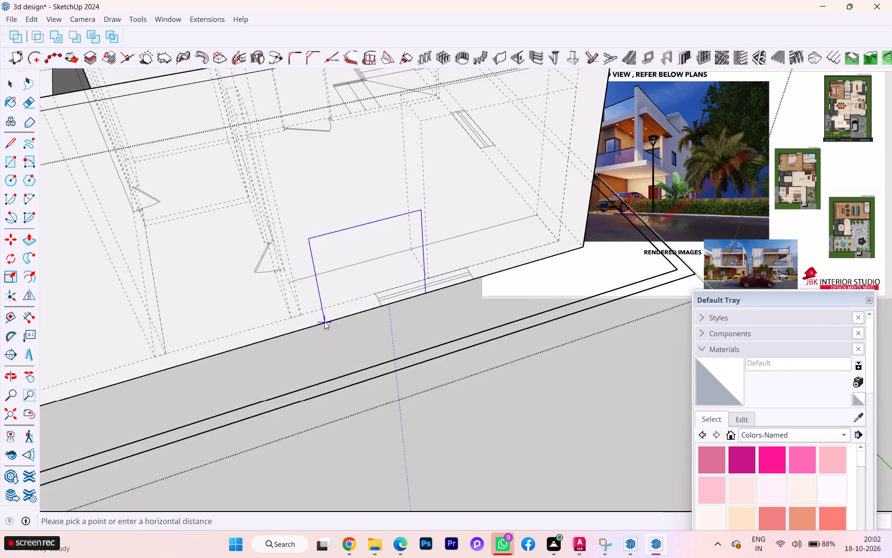
click(324, 321)
text(3')
key(Return)
key(space)
Examine the window openings in the rear and living room side walls from outside the house.
scroll(366, 303, down, 2)
scroll(361, 302, up, 1)
scroll(361, 302, down, 2)
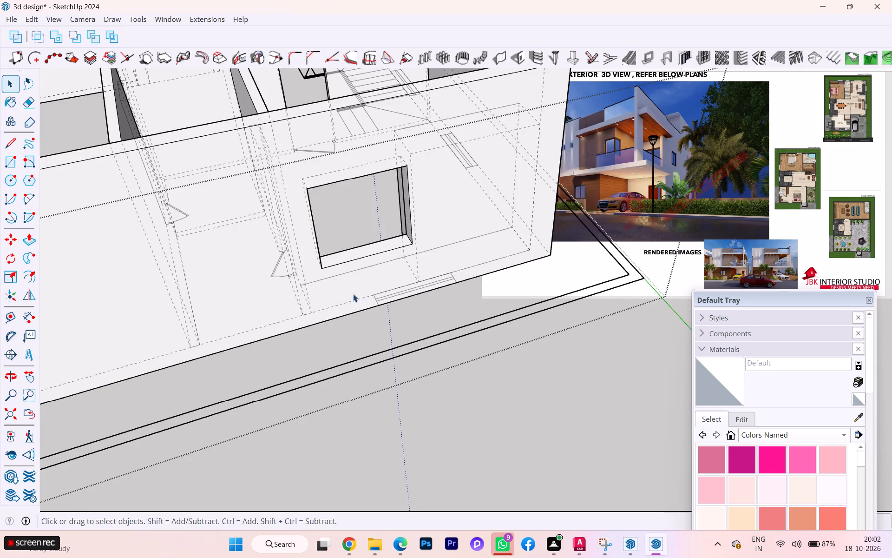
scroll(378, 337, down, 2)
middle_drag(377, 336, 626, 273)
scroll(622, 248, down, 5)
scroll(489, 263, down, 5)
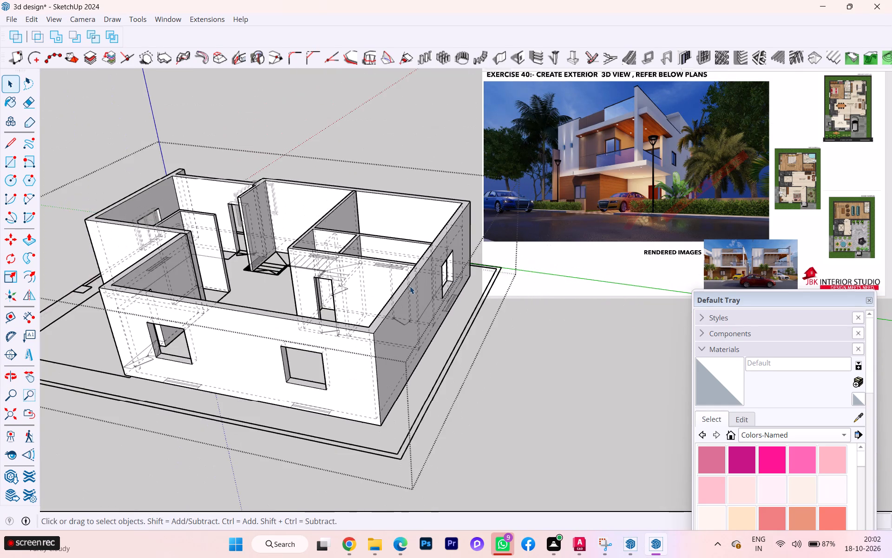
middle_drag(377, 295, 480, 298)
key(k)
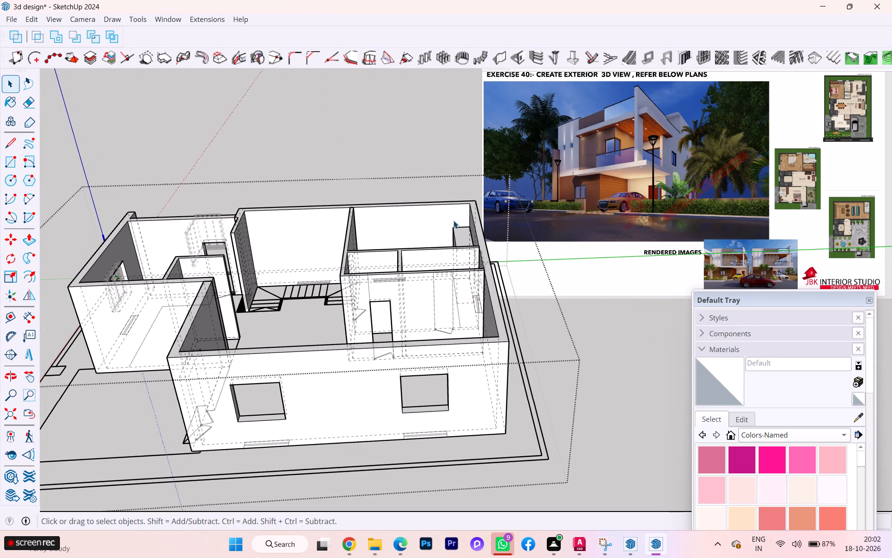
Copy the wooden sliding window from the front wall to the bottom corner of the nearest opening in the living room side wall.
scroll(328, 326, down, 2)
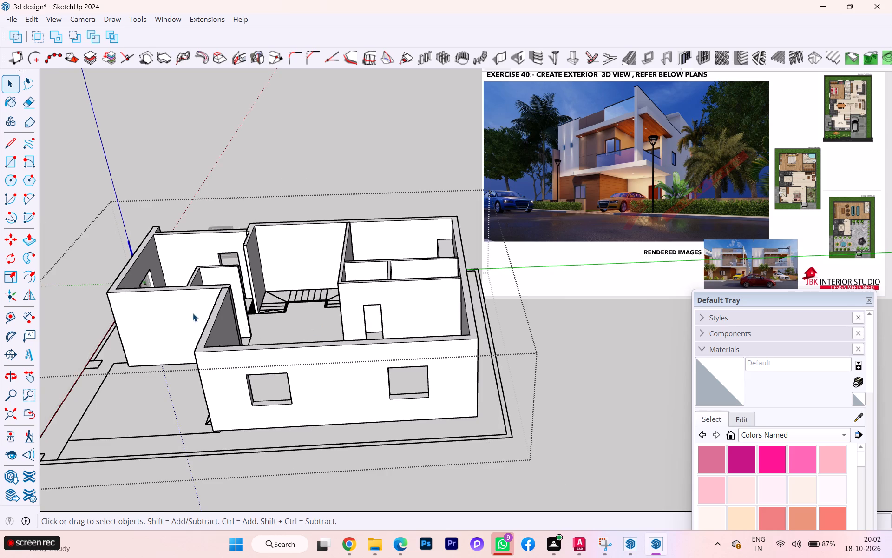
middle_drag(194, 307, 453, 222)
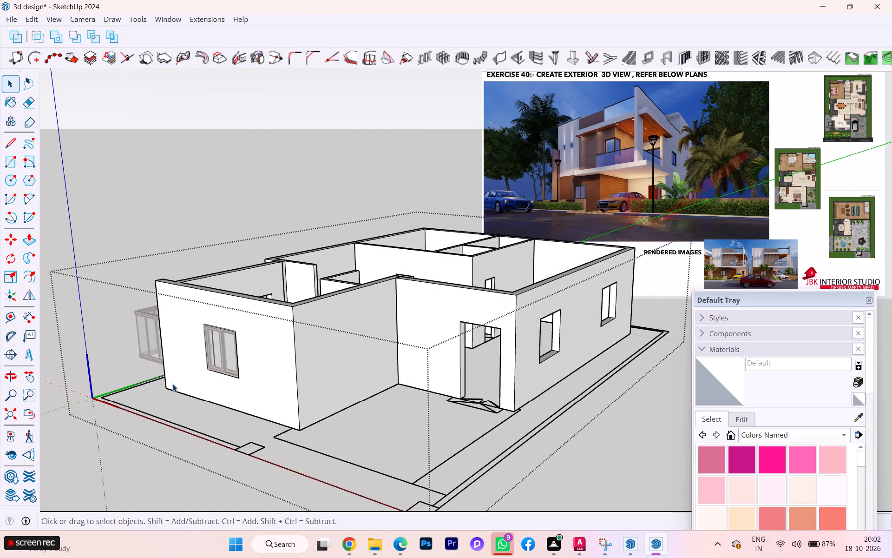
click(101, 347)
double_click(114, 335)
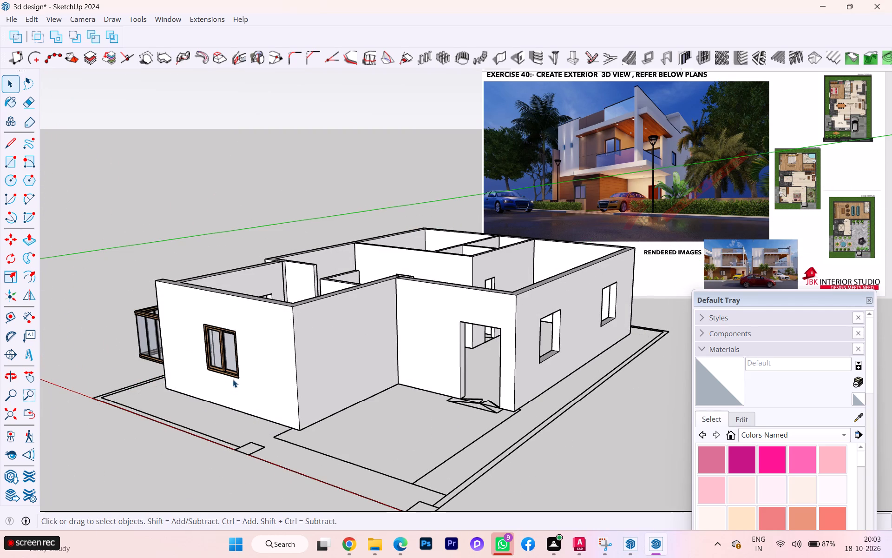
click(230, 367)
key(m)
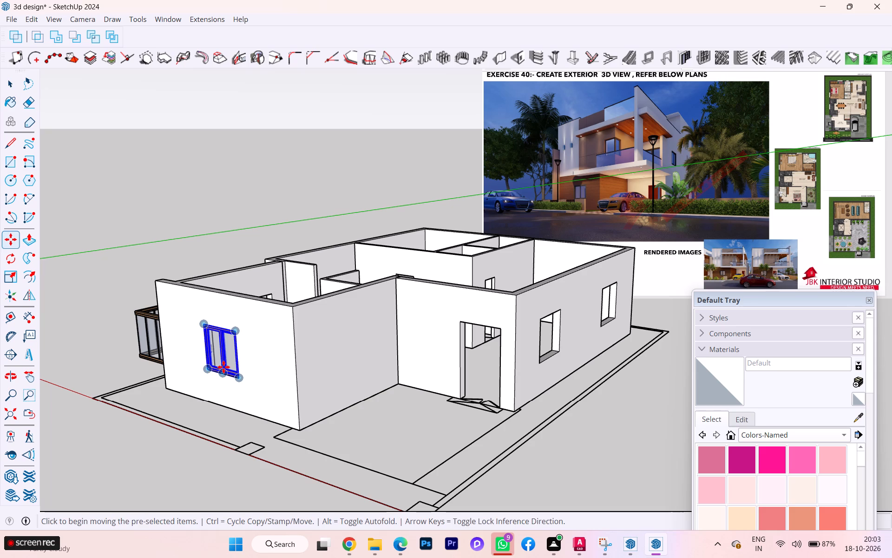
key(Return)
scroll(212, 369, up, 5)
scroll(217, 367, down, 3)
scroll(217, 367, up, 12)
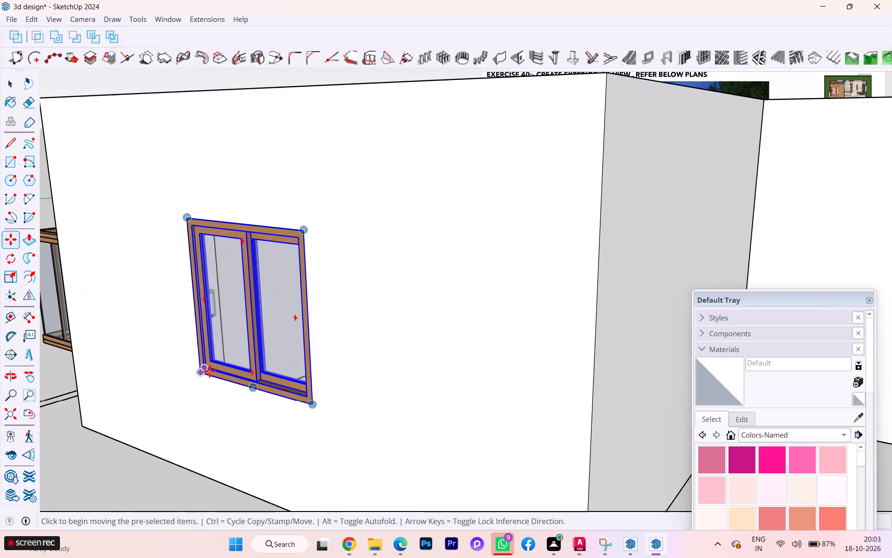
click(201, 372)
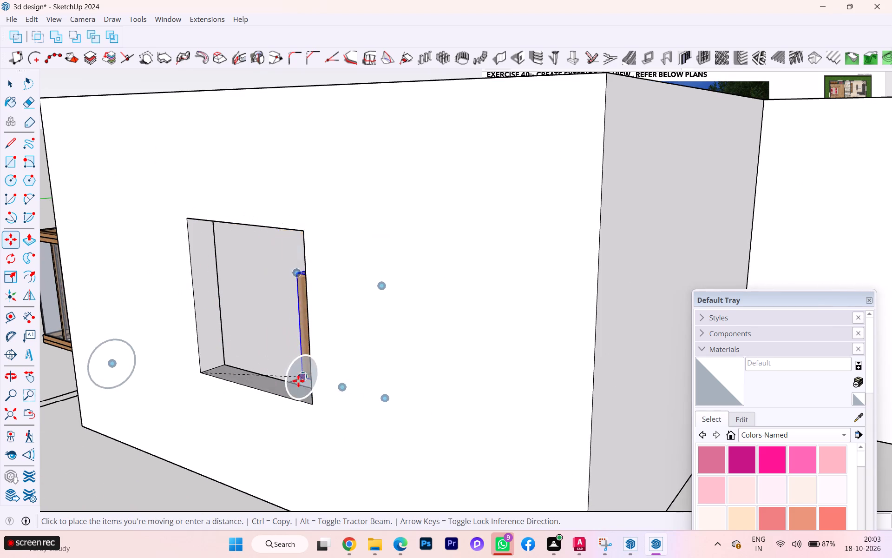
scroll(161, 359, down, 6)
scroll(217, 362, down, 1)
scroll(216, 362, up, 2)
scroll(215, 362, down, 1)
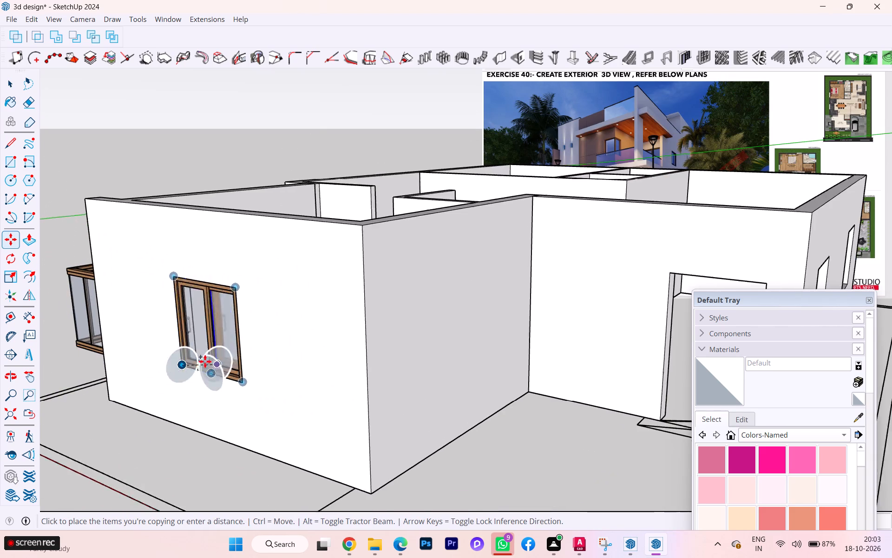
scroll(205, 361, down, 3)
scroll(164, 359, up, 1)
scroll(164, 359, down, 1)
scroll(151, 359, up, 3)
scroll(151, 359, down, 3)
scroll(564, 360, down, 1)
middle_drag(560, 361, 398, 381)
scroll(507, 376, up, 9)
scroll(491, 379, down, 1)
scroll(491, 379, up, 6)
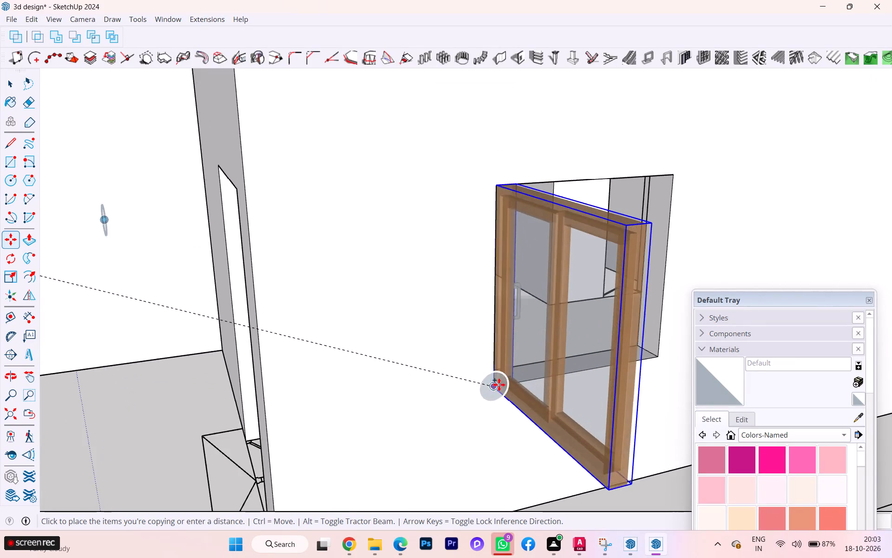
scroll(499, 385, up, 3)
click(492, 391)
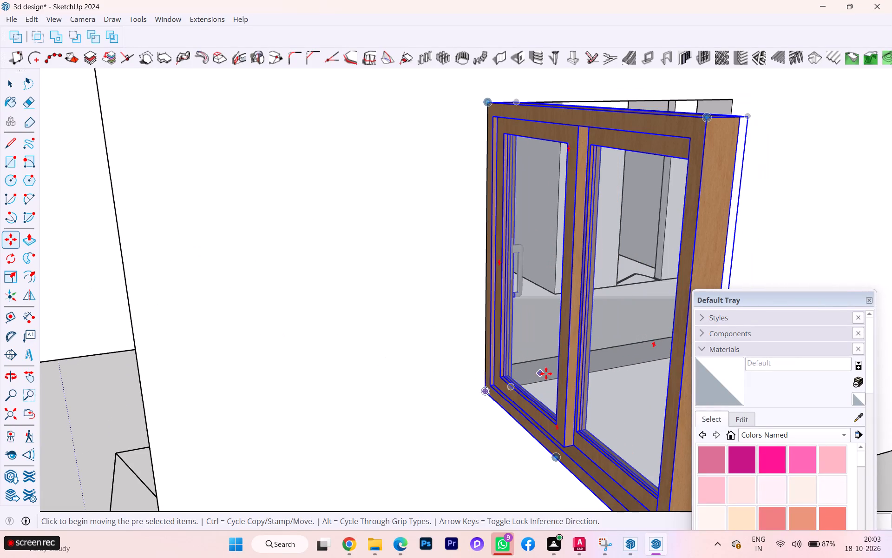
Rotate the copied window about the vertical axis so it lies parallel to the living room side wall.
scroll(524, 357, down, 1)
scroll(521, 356, up, 1)
scroll(518, 355, down, 4)
scroll(470, 335, up, 2)
scroll(468, 332, down, 2)
scroll(468, 332, up, 1)
scroll(468, 332, down, 3)
scroll(497, 335, up, 1)
scroll(497, 335, down, 1)
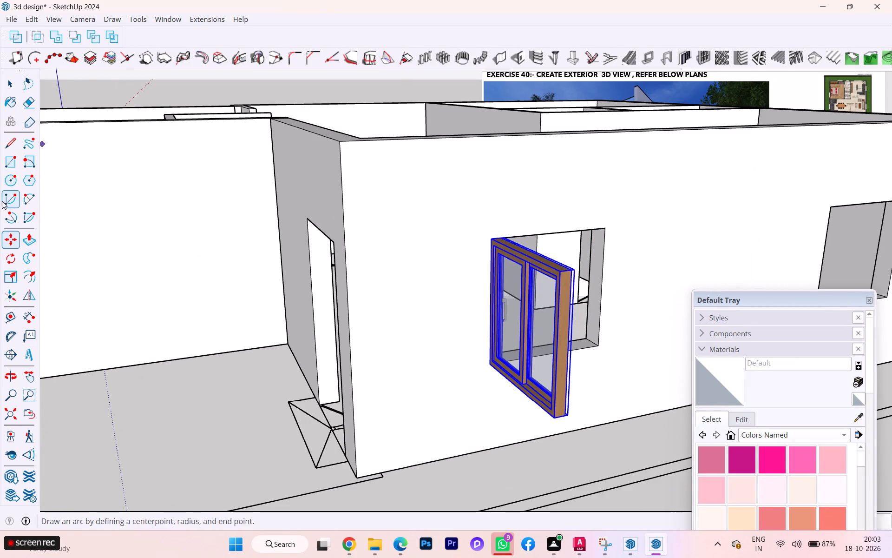
click(13, 251)
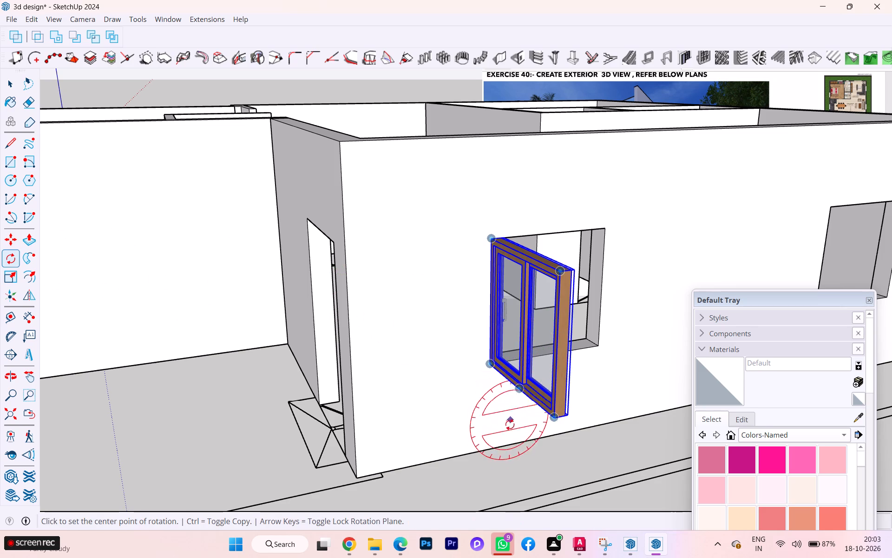
click(507, 463)
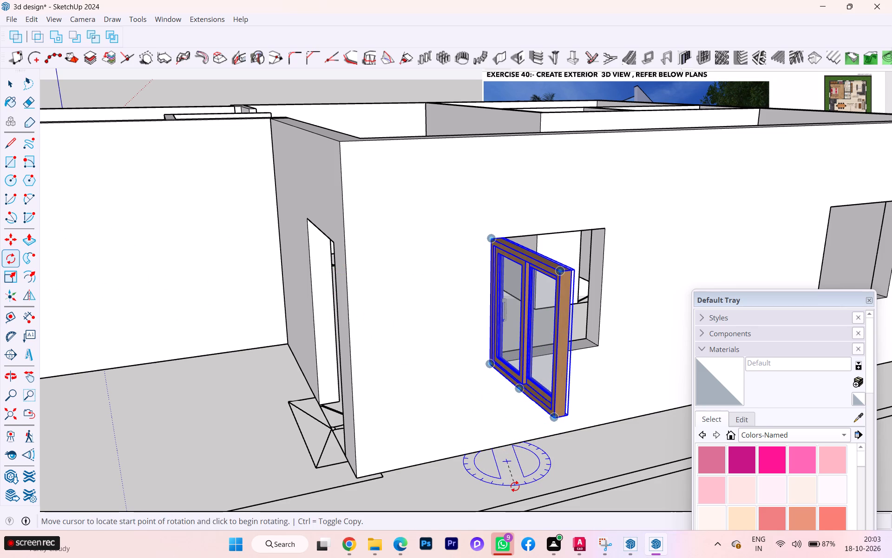
click(531, 485)
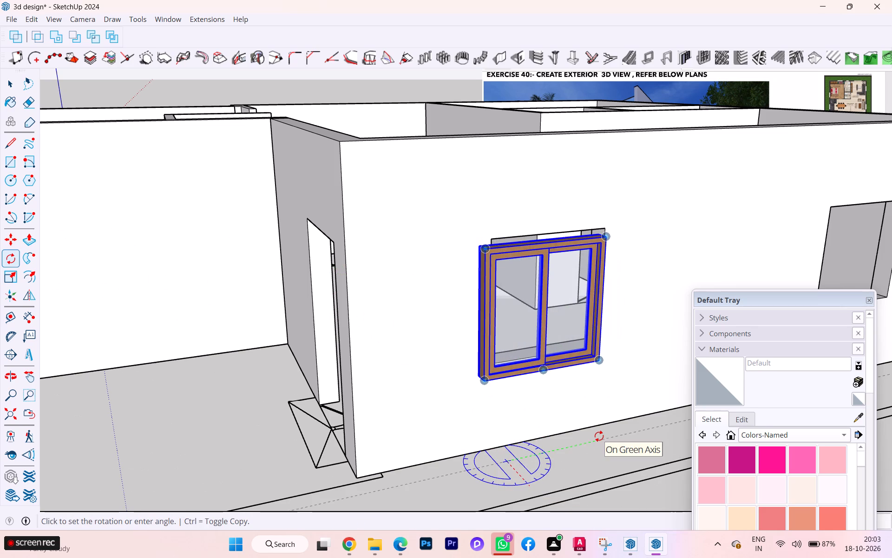
click(599, 436)
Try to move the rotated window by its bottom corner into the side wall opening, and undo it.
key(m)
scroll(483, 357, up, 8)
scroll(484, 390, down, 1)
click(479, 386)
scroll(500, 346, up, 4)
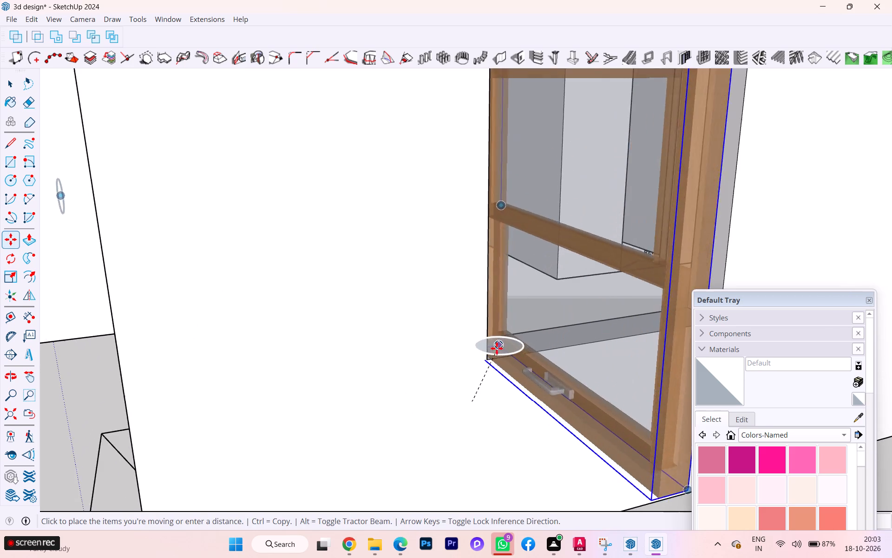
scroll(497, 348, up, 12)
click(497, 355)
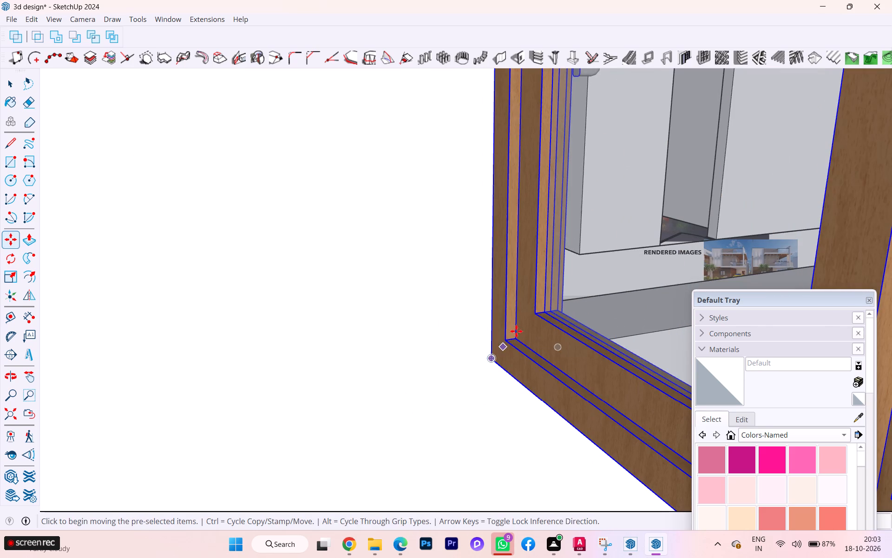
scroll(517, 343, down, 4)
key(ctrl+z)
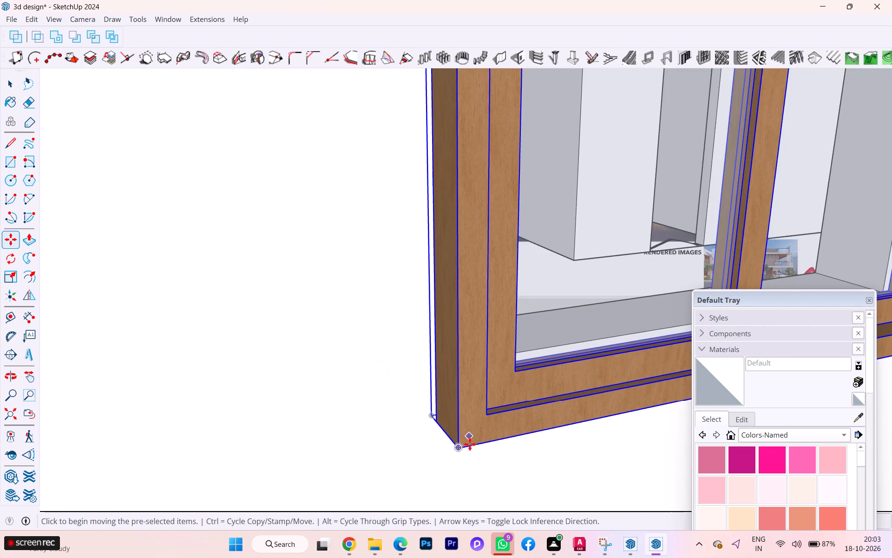
Move the rotated window by its lower outer corner onto the vertical edge of the side wall opening.
click(458, 440)
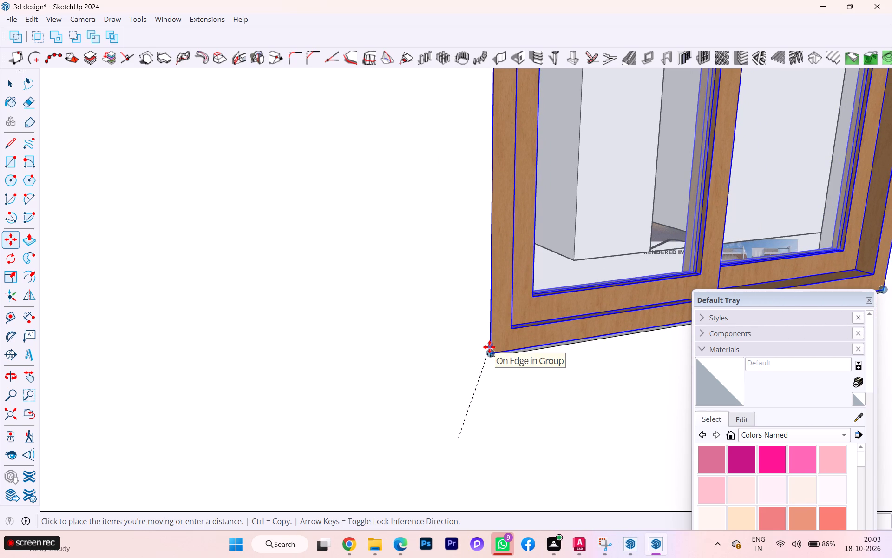
click(489, 347)
scroll(493, 351, up, 9)
scroll(497, 355, down, 2)
scroll(497, 355, up, 2)
scroll(497, 355, down, 3)
scroll(497, 355, up, 6)
scroll(489, 356, down, 1)
scroll(488, 356, up, 5)
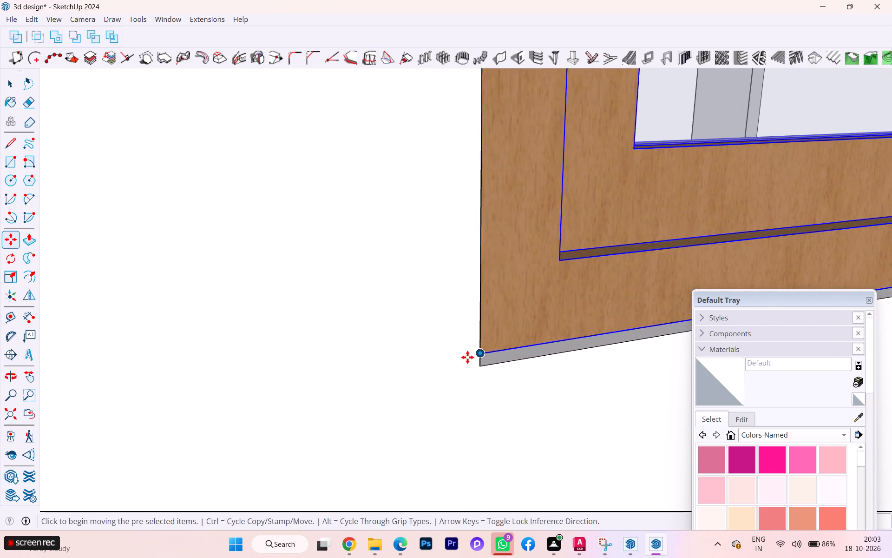
Lower the window so its frame rests on the bottom edge of the side wall opening.
scroll(467, 357, up, 3)
scroll(467, 357, down, 5)
scroll(467, 357, up, 2)
scroll(479, 361, down, 3)
scroll(479, 361, up, 2)
scroll(479, 361, down, 2)
scroll(479, 361, up, 4)
scroll(482, 356, down, 1)
scroll(482, 356, up, 6)
click(484, 348)
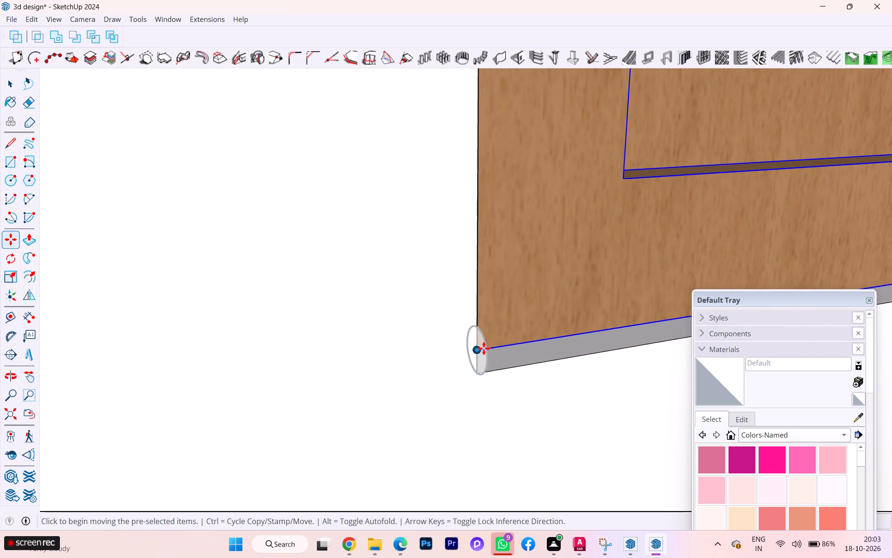
key(Escape)
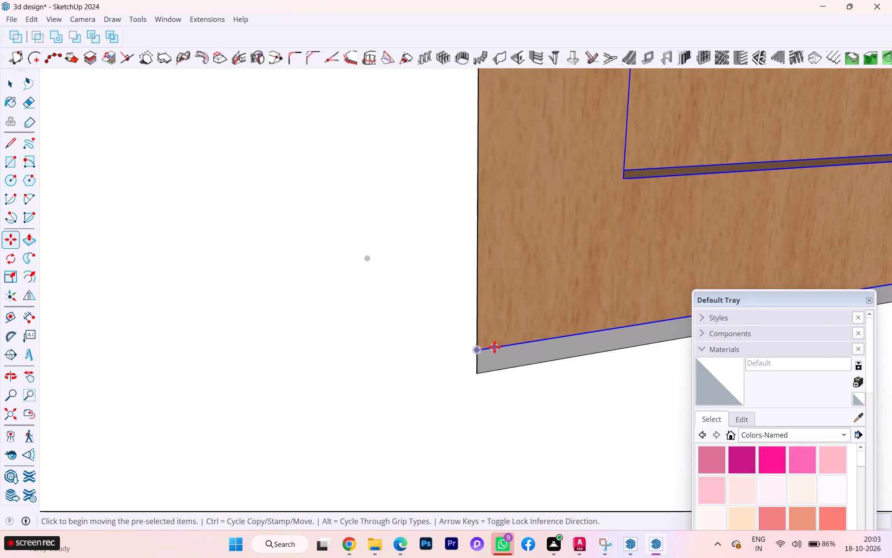
click(494, 347)
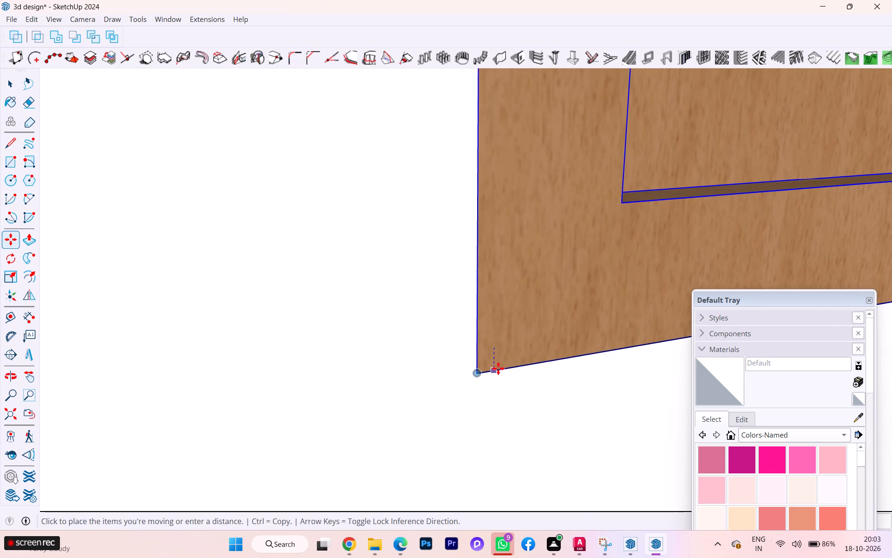
click(498, 368)
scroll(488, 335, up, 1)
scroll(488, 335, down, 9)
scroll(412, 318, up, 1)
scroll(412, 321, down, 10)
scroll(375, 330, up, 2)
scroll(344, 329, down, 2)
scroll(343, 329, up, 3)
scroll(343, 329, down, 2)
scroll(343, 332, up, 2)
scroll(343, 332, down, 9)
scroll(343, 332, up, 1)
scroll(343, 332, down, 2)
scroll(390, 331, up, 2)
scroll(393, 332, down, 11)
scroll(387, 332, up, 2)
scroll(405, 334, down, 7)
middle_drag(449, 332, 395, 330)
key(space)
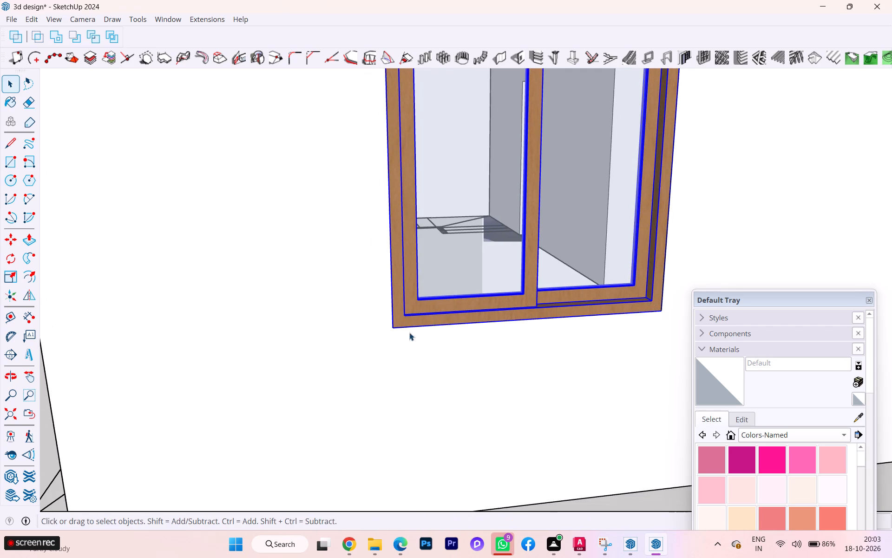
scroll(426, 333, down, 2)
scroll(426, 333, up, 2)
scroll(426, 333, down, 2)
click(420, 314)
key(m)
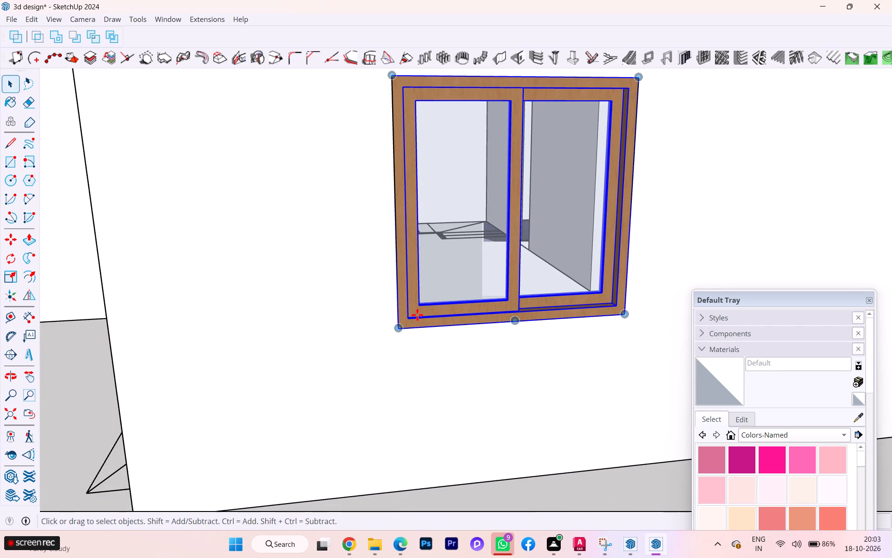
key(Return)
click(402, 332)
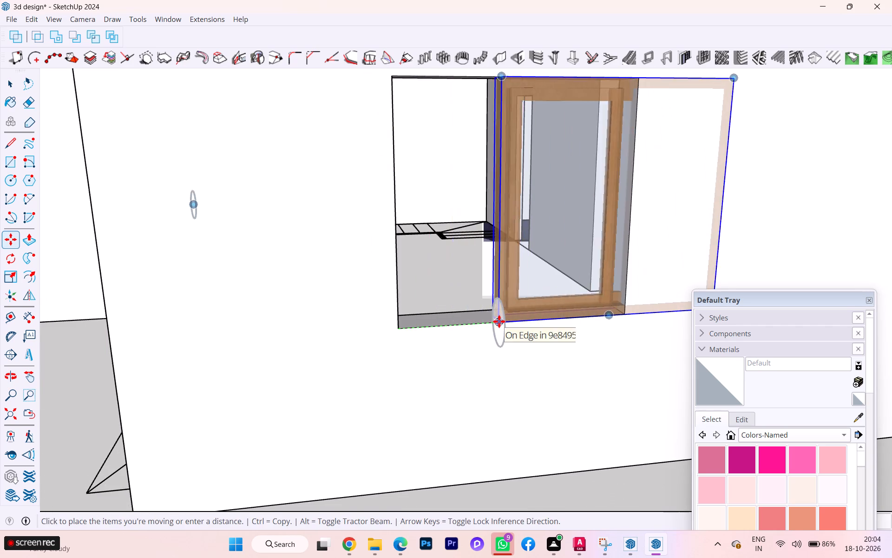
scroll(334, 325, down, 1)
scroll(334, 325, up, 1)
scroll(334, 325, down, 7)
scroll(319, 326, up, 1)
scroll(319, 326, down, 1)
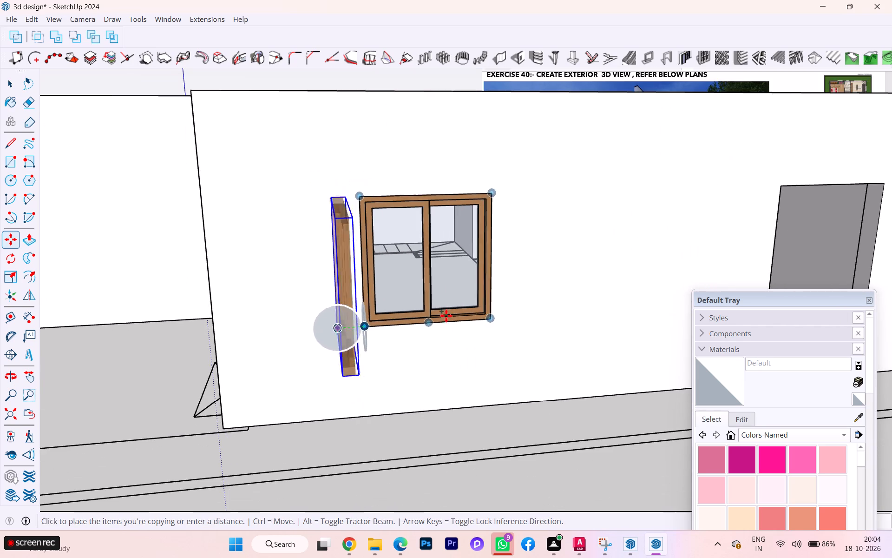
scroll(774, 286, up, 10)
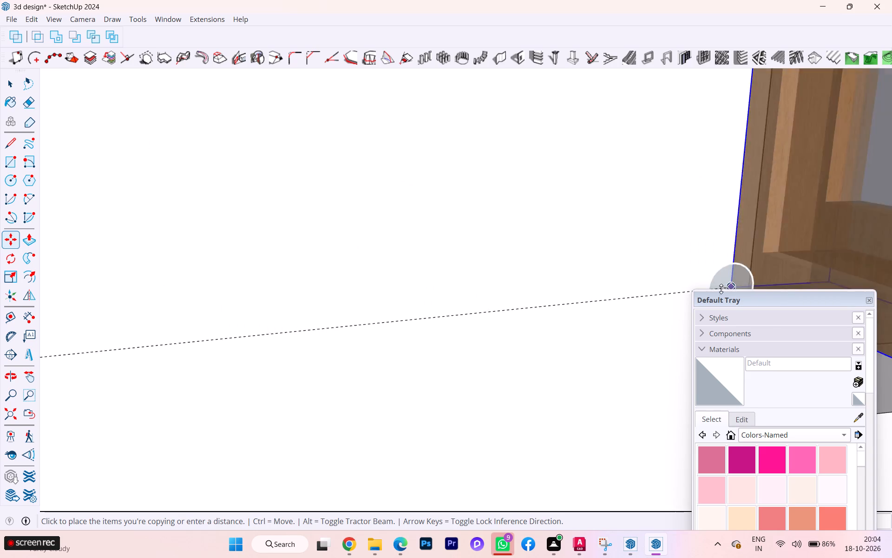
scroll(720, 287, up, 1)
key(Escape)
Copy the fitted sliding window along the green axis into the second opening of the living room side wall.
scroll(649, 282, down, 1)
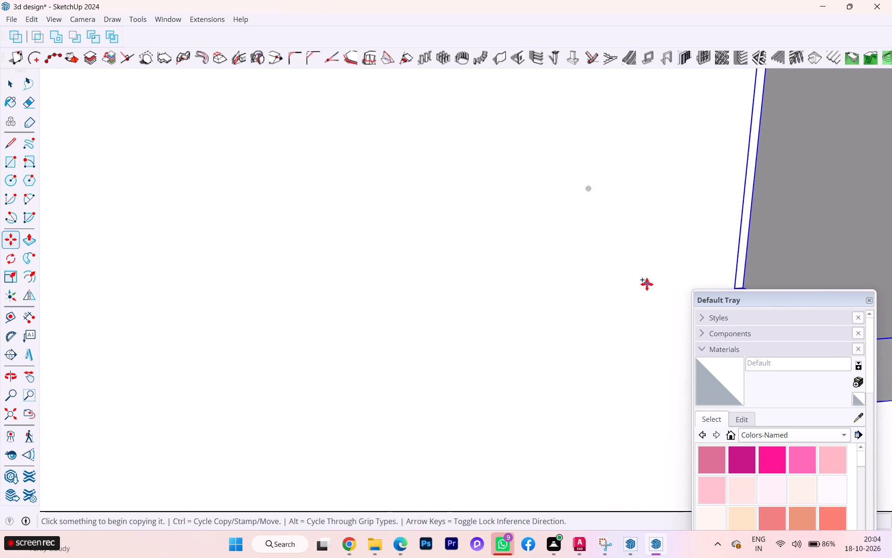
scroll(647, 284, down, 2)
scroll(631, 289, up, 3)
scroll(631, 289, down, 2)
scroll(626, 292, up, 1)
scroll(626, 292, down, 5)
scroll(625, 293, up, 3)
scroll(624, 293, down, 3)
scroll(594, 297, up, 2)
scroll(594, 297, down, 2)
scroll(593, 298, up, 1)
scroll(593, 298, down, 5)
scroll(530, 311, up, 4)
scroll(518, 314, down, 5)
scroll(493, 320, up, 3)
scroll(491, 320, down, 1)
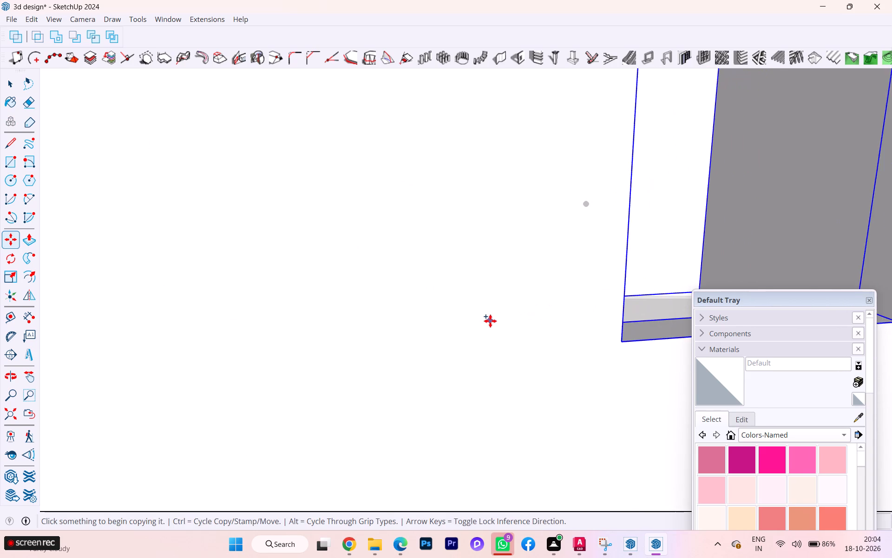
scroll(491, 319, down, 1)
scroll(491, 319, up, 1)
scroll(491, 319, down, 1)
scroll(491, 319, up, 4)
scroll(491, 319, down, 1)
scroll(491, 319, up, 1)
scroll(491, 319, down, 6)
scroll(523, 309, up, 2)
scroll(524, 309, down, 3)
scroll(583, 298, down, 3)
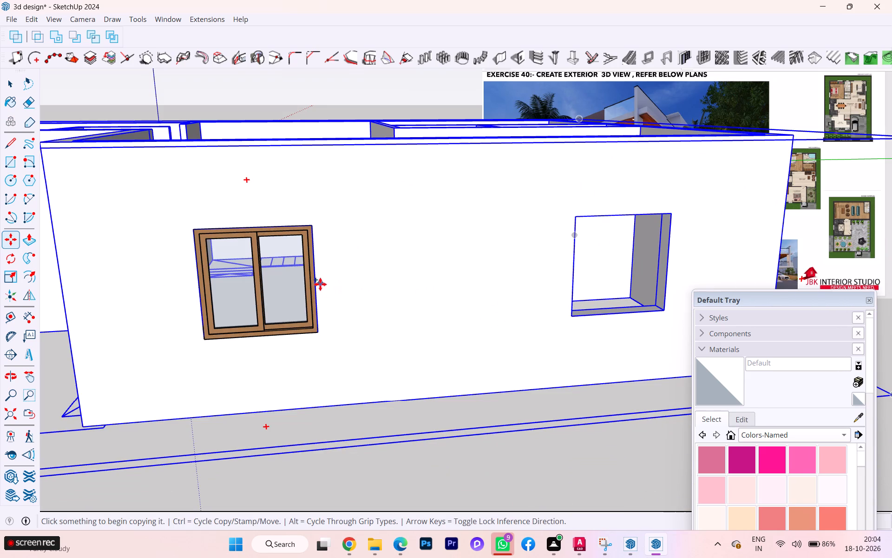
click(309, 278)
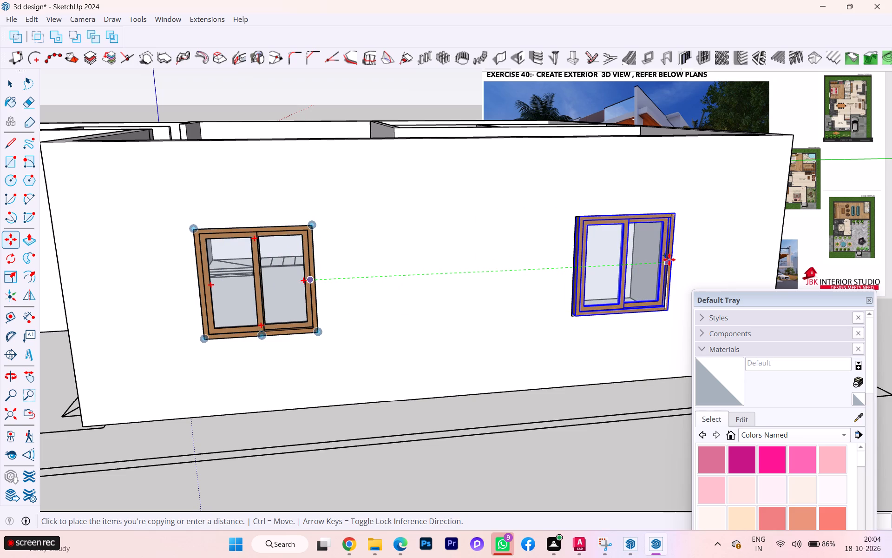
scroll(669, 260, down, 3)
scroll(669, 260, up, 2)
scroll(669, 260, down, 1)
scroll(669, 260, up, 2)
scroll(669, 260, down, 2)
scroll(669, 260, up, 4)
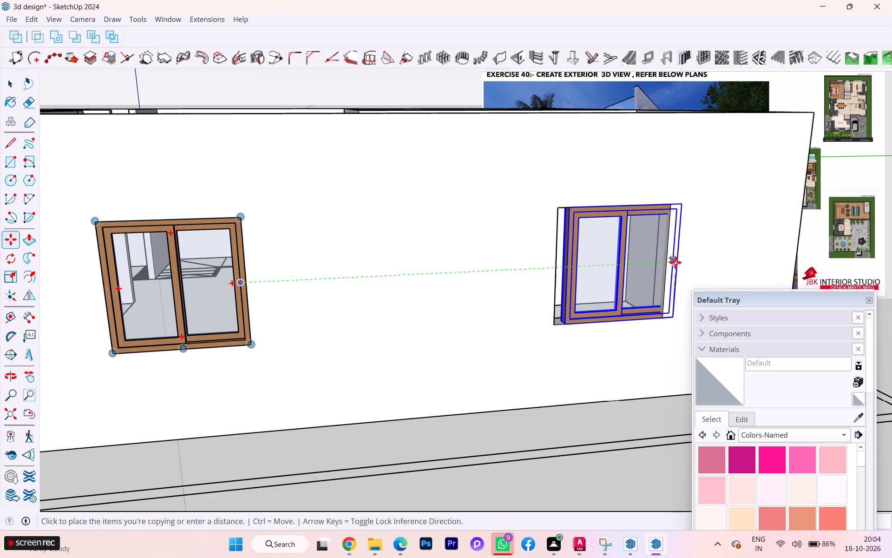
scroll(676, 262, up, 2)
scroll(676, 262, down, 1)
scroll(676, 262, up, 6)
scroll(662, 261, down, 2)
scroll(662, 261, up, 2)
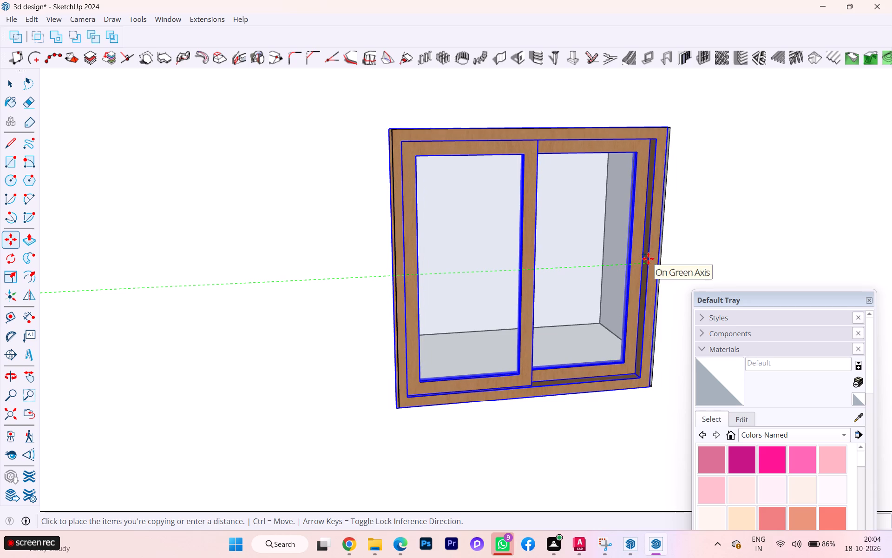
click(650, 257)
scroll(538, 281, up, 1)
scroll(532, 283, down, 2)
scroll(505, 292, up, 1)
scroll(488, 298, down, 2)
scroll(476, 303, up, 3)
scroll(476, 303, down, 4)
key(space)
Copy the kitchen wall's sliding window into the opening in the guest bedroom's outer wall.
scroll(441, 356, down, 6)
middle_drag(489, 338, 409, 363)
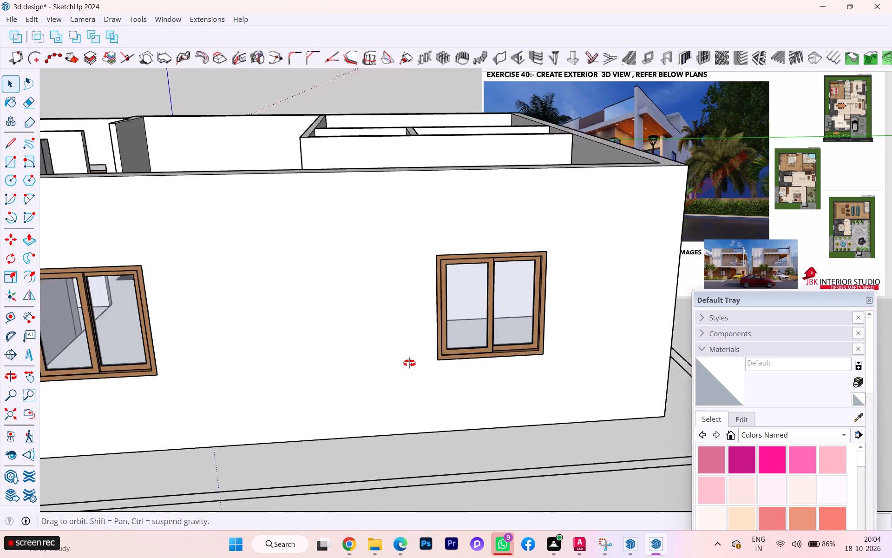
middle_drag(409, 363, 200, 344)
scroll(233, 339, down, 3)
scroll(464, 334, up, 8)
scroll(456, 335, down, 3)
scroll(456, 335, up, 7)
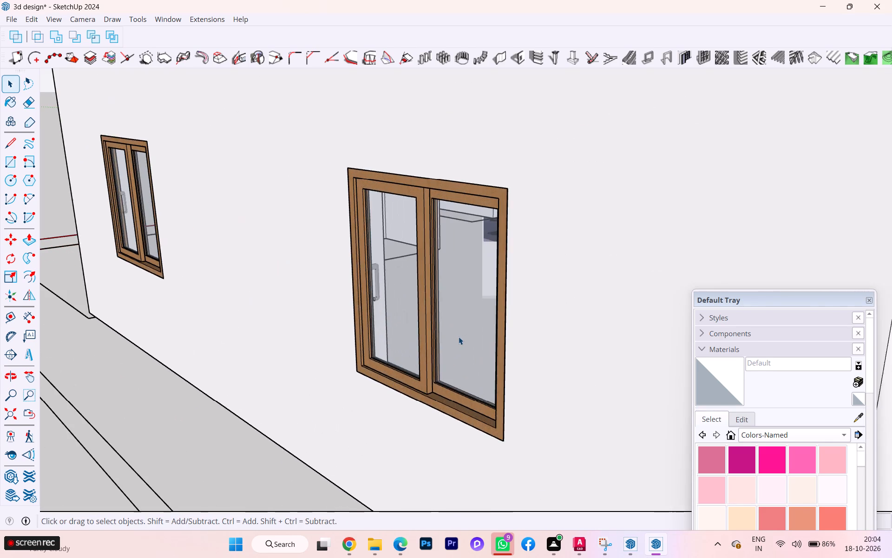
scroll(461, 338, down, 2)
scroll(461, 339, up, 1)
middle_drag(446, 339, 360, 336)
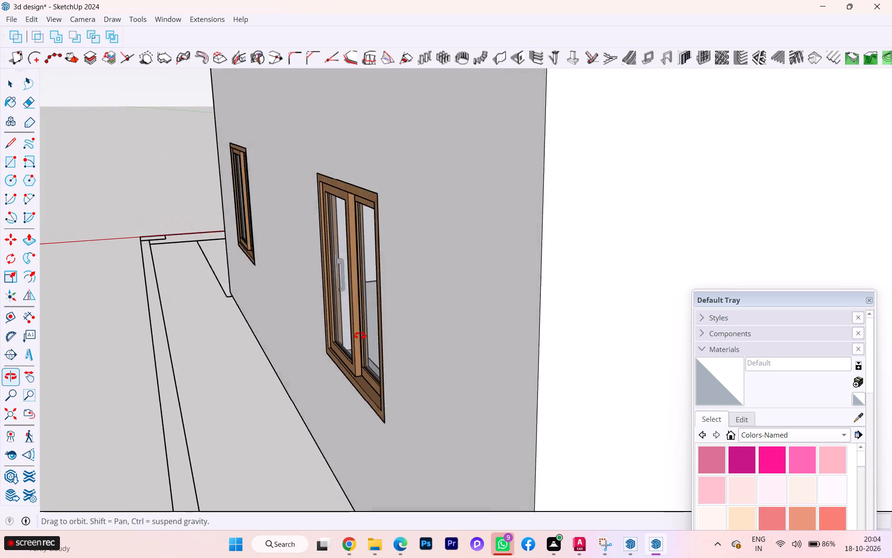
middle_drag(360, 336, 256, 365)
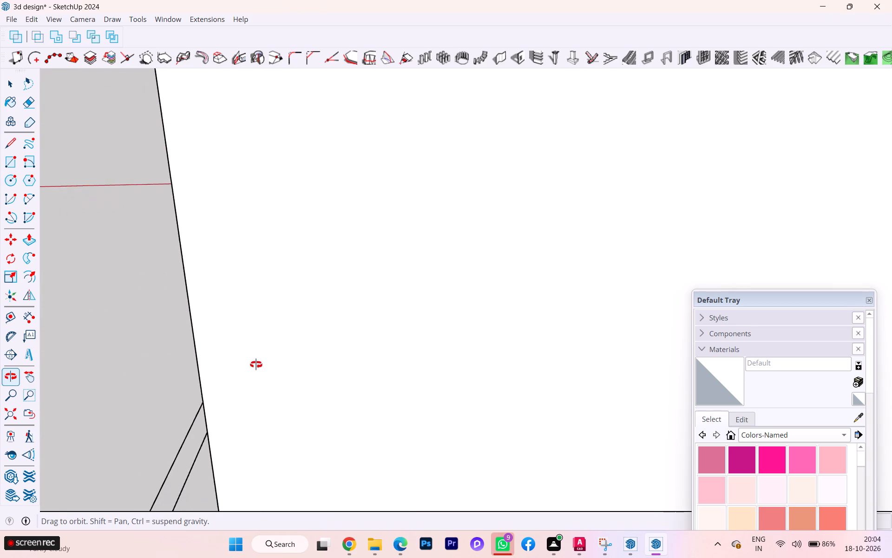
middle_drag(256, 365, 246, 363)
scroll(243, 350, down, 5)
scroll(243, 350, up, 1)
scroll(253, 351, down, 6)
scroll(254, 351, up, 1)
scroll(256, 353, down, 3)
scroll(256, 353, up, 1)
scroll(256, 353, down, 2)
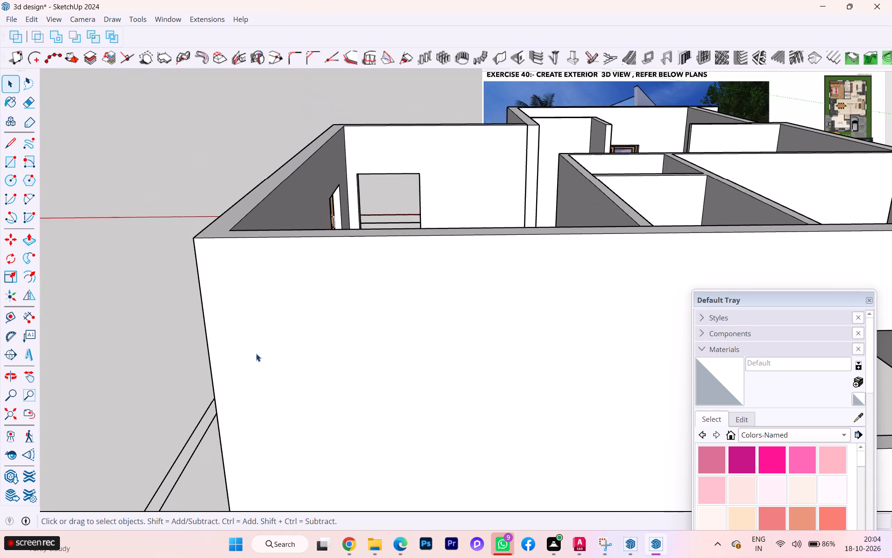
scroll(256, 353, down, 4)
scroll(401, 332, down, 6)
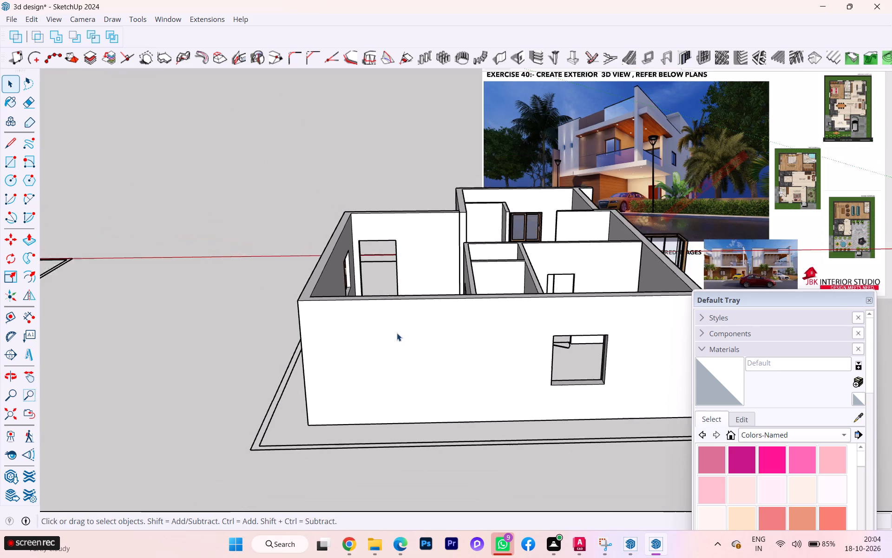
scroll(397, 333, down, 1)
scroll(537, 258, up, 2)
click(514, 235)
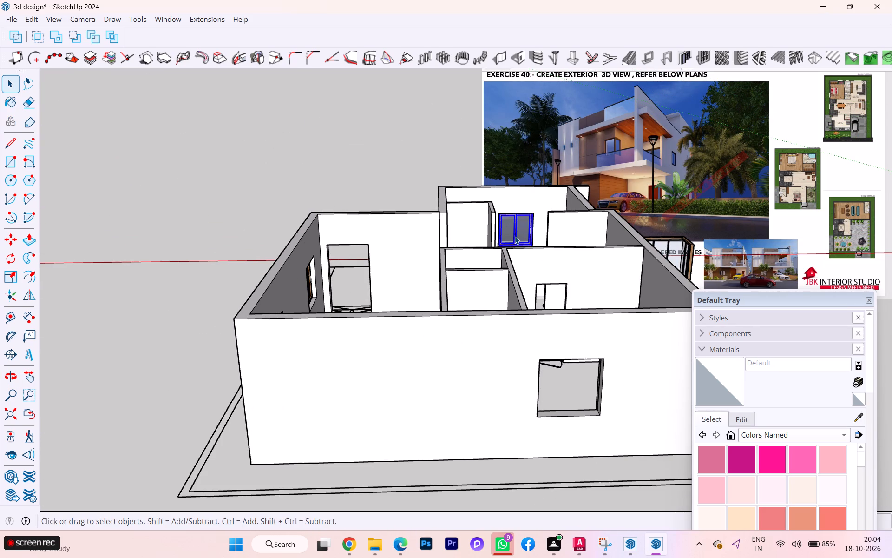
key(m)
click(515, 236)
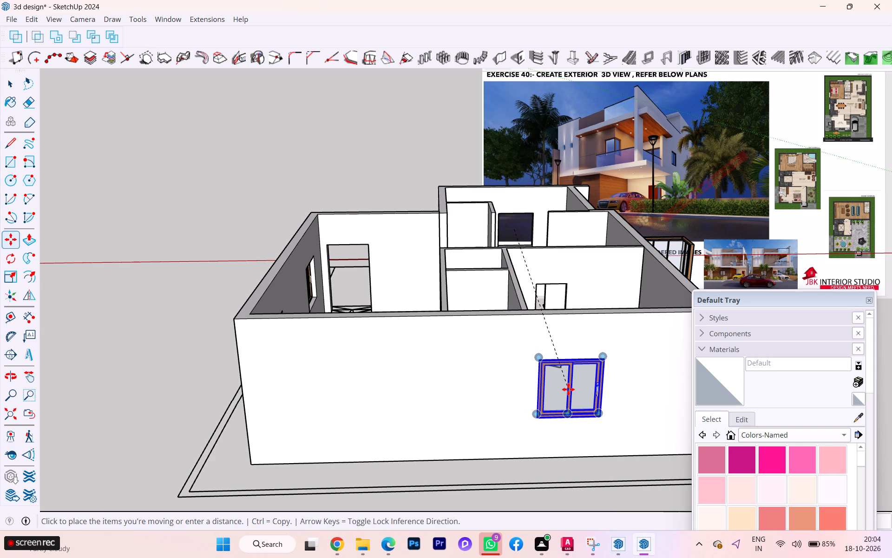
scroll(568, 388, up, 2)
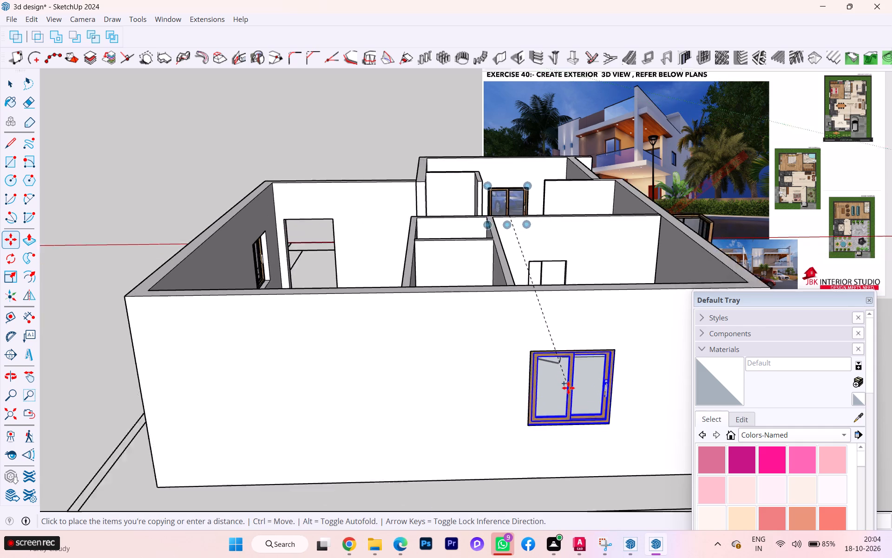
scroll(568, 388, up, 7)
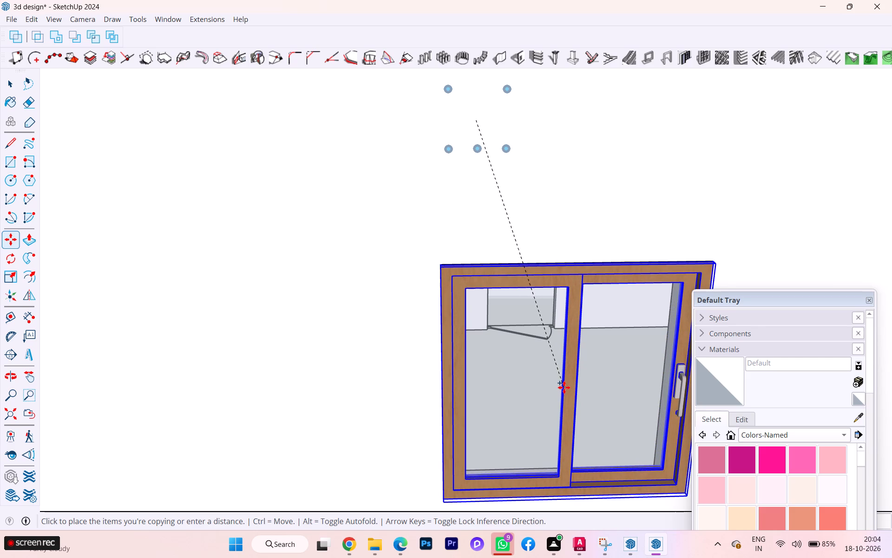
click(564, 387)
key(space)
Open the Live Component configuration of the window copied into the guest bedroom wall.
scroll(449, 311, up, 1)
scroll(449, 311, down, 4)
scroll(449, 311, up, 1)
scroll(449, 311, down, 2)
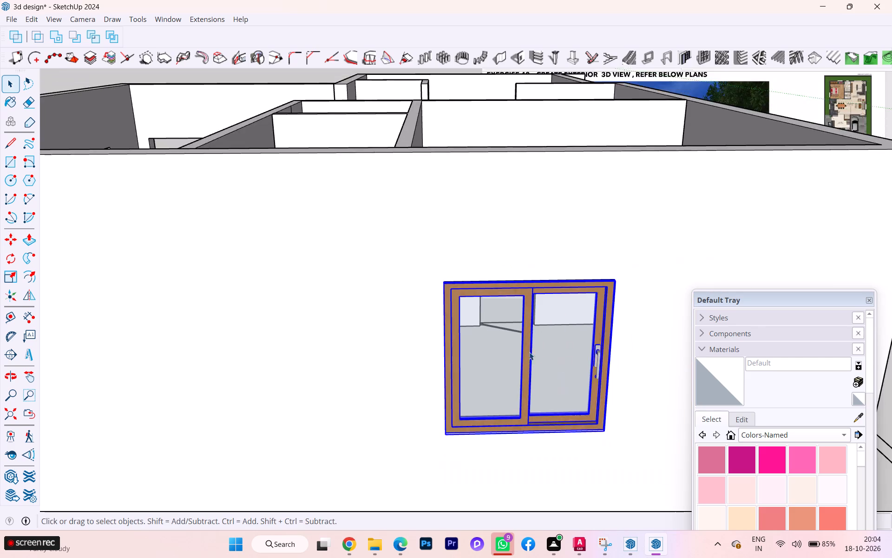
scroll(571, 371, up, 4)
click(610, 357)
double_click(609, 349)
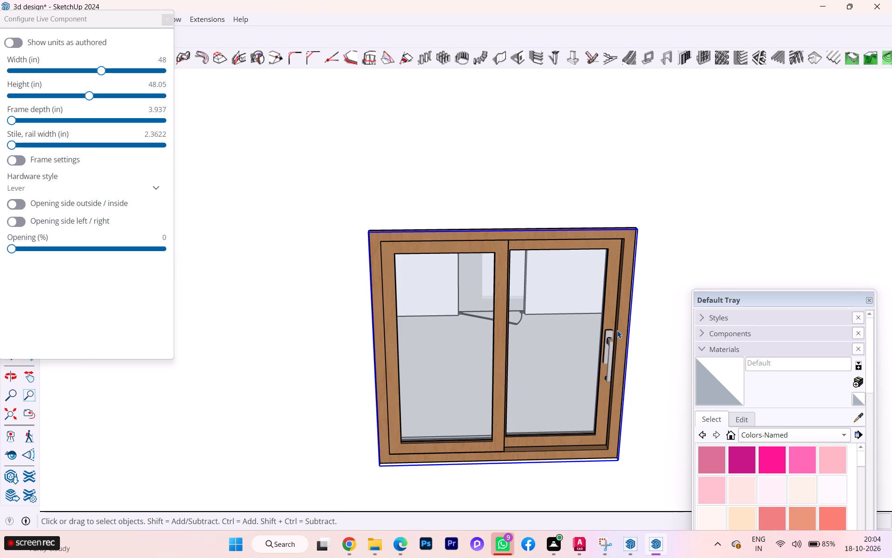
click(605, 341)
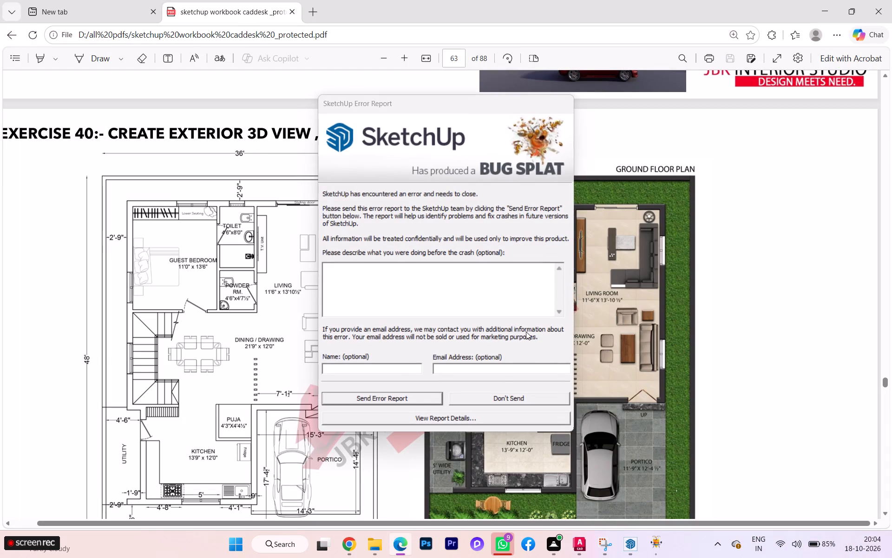
Dismiss the crash report without sending it and relaunch SketchUp 2024.
click(504, 398)
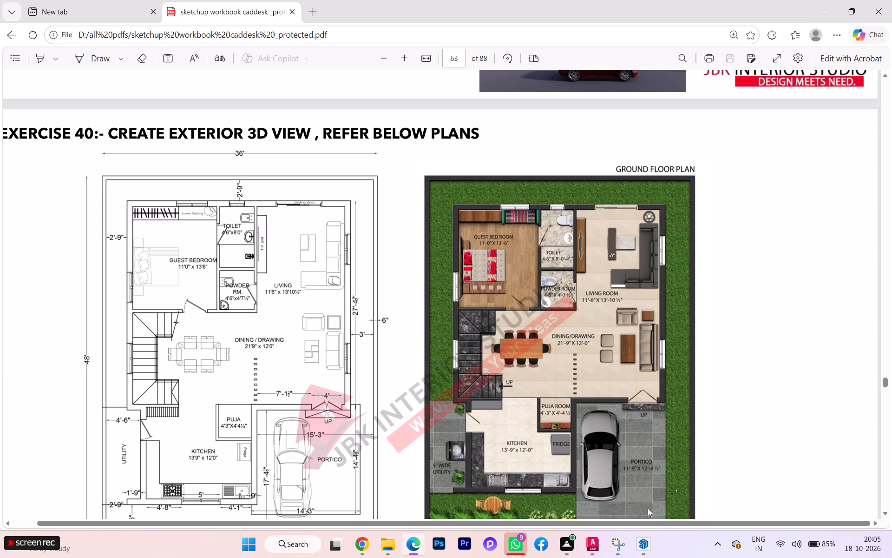
click(679, 447)
click(328, 545)
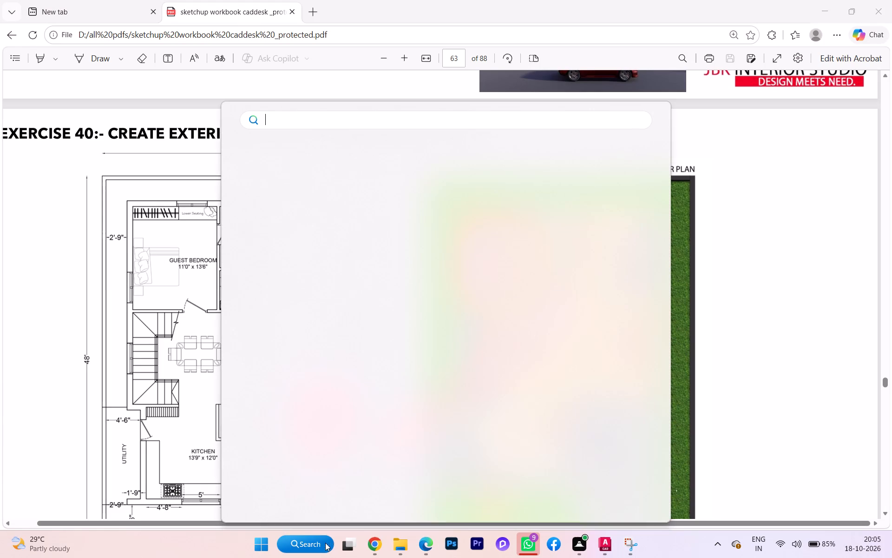
scroll(329, 312, up, 1)
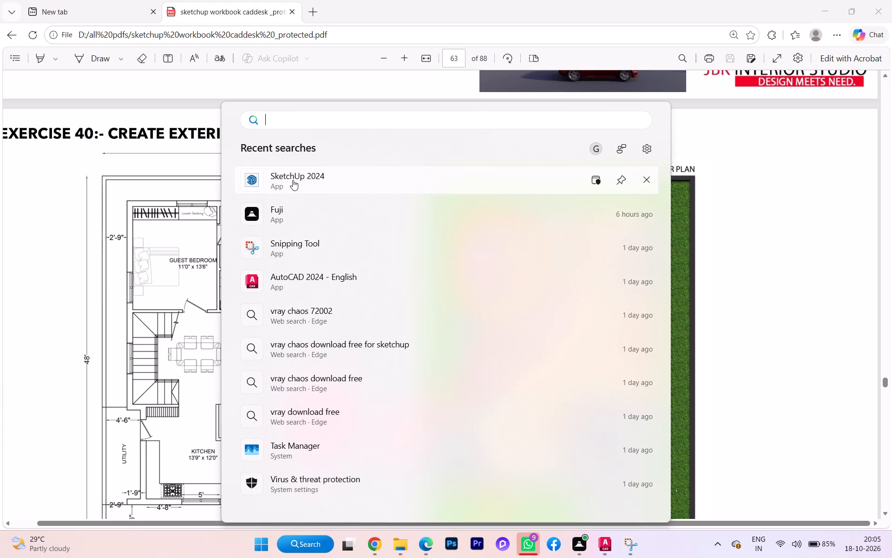
click(293, 179)
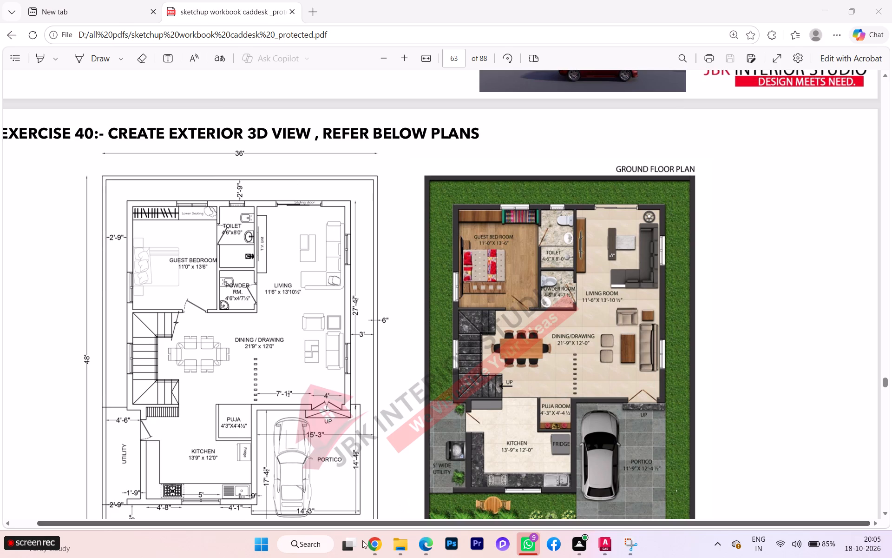
click(321, 544)
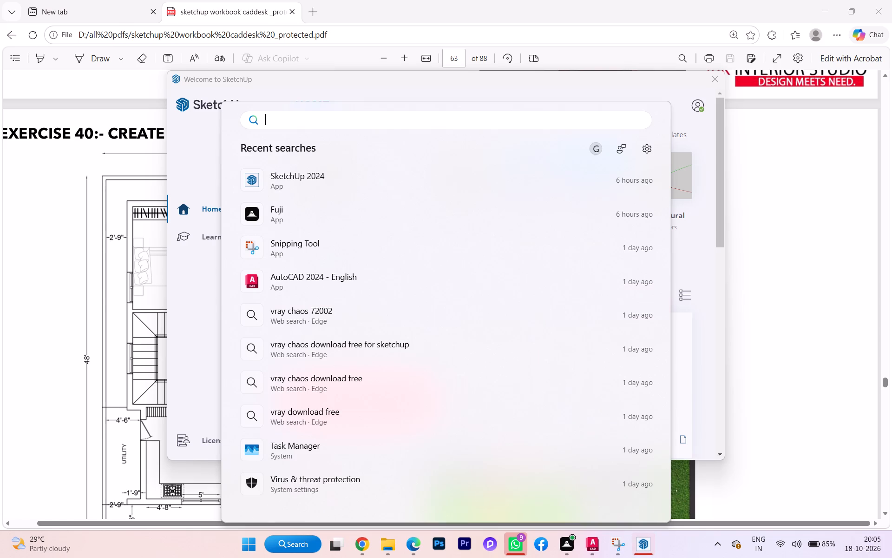
click(618, 86)
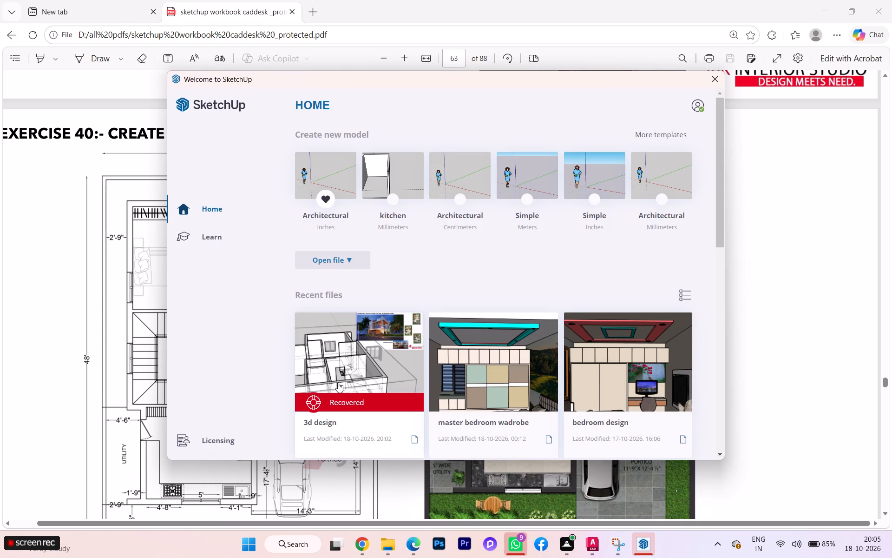
Open the recovered "3d design" model, dismissing the D5 Lite update notice and closing the Default Tray.
double_click(337, 382)
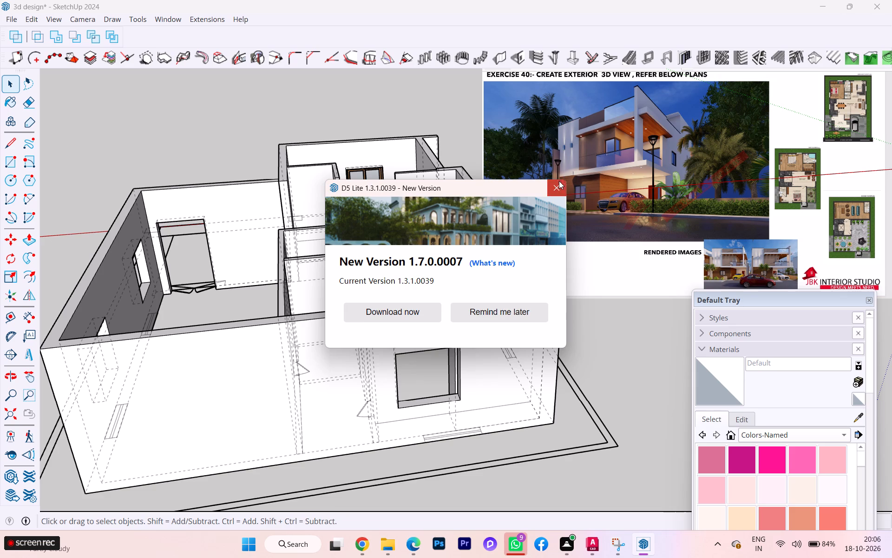
click(559, 180)
click(867, 296)
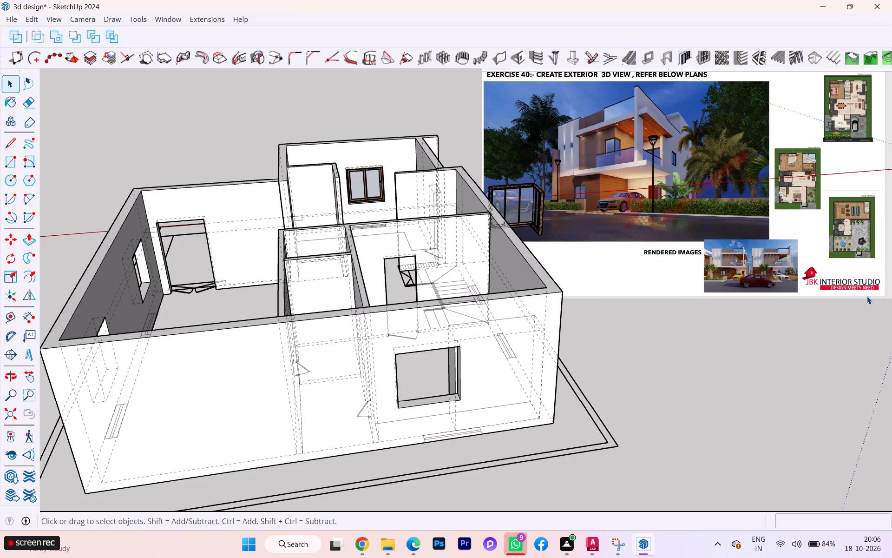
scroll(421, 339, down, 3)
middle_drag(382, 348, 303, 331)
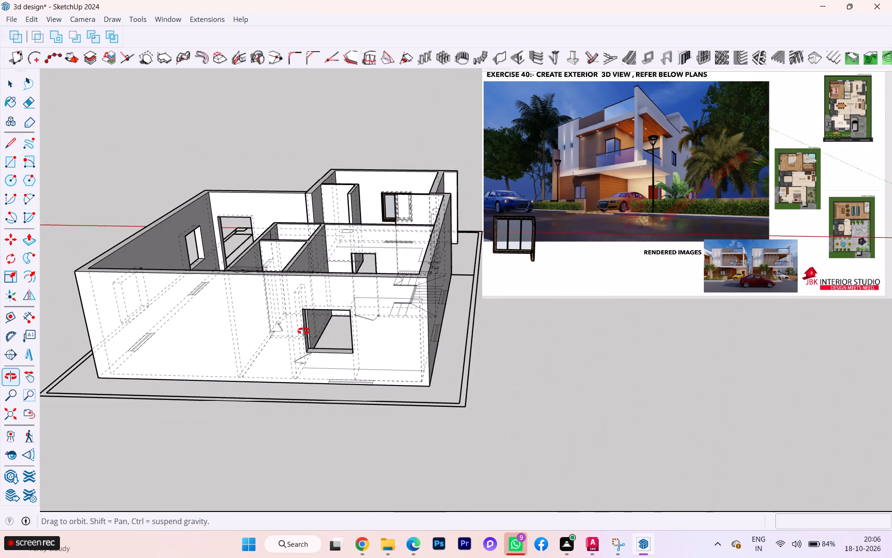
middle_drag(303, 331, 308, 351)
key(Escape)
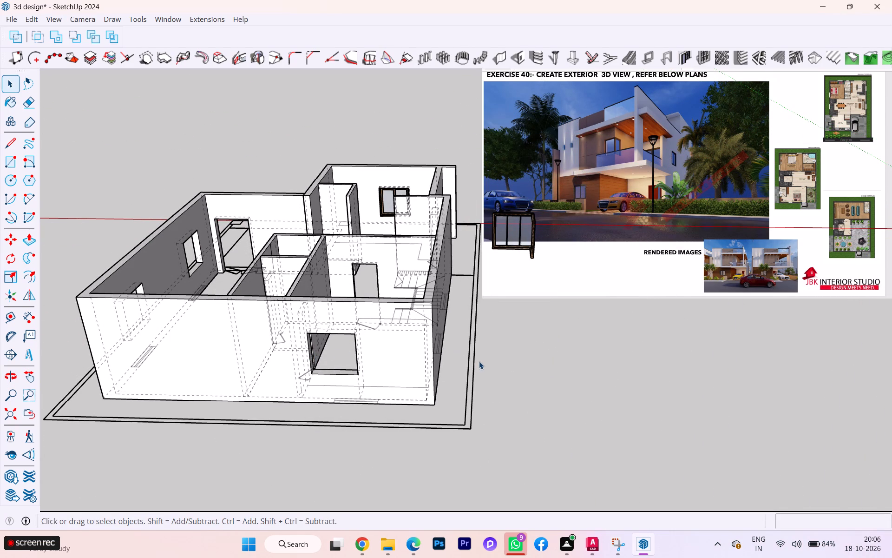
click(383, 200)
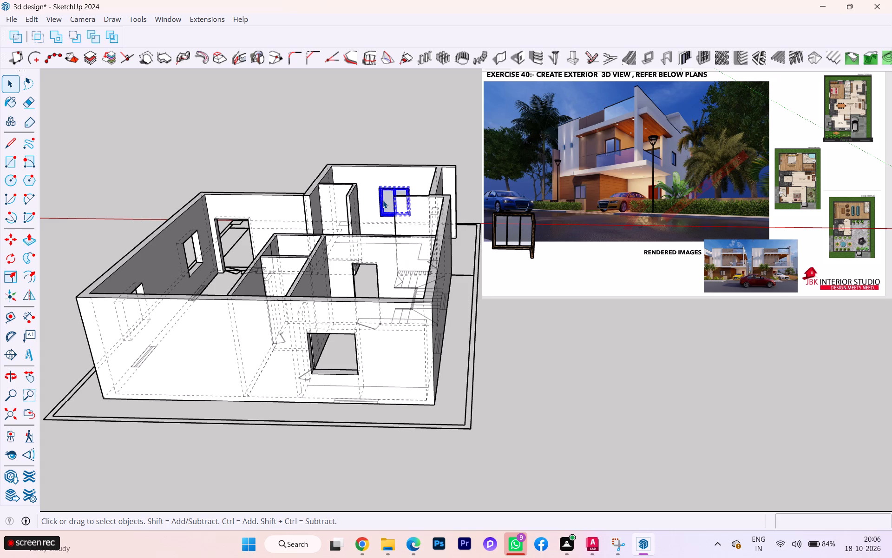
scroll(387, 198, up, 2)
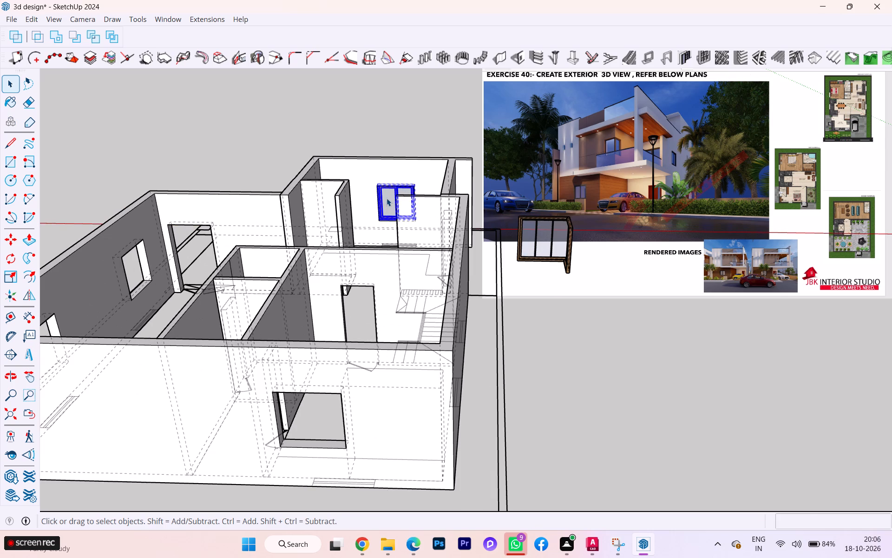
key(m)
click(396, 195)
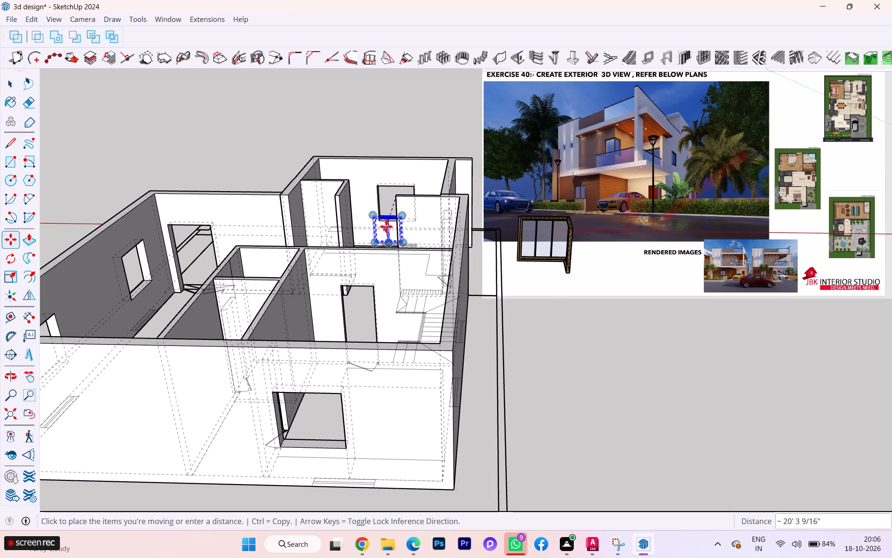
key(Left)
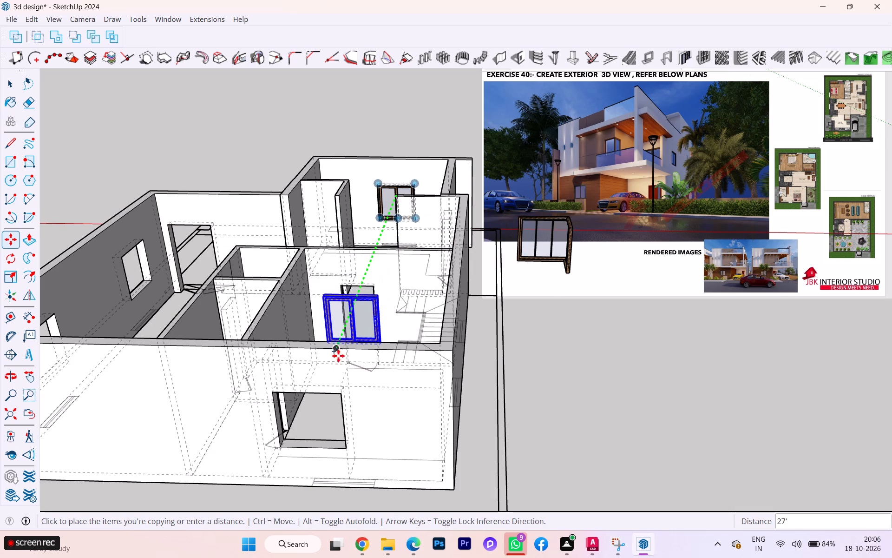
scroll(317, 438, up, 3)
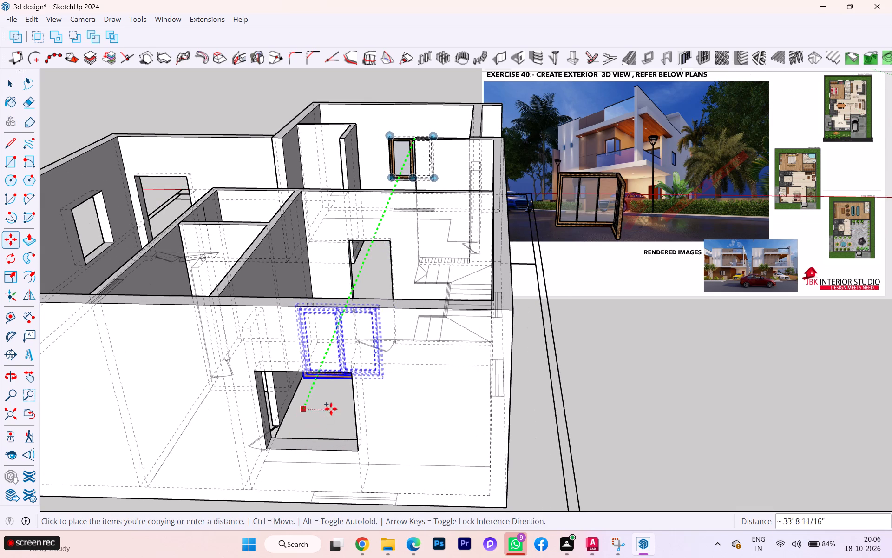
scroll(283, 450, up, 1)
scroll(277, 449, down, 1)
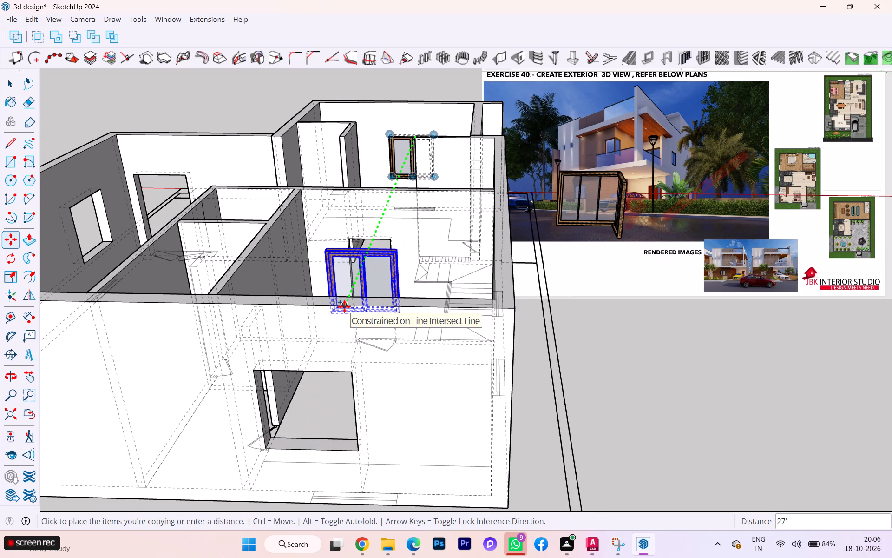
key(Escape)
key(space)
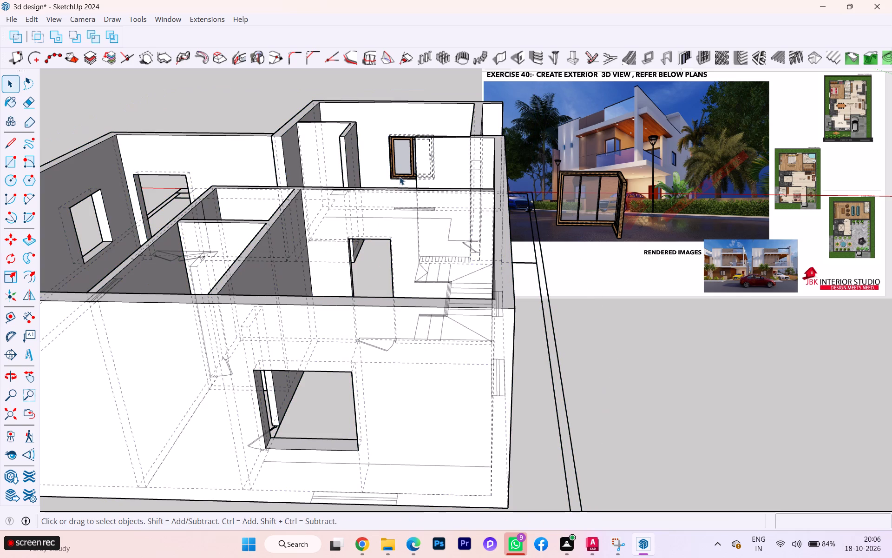
Copy the kitchen wall's sliding window by its lower corner into the empty opening in the guest bedroom's outer wall.
click(400, 176)
key(m)
click(400, 176)
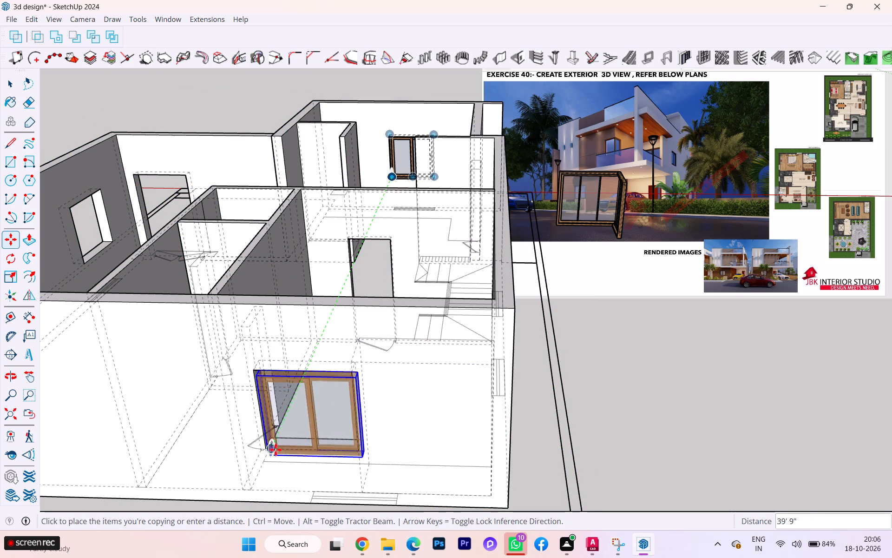
scroll(266, 447, up, 3)
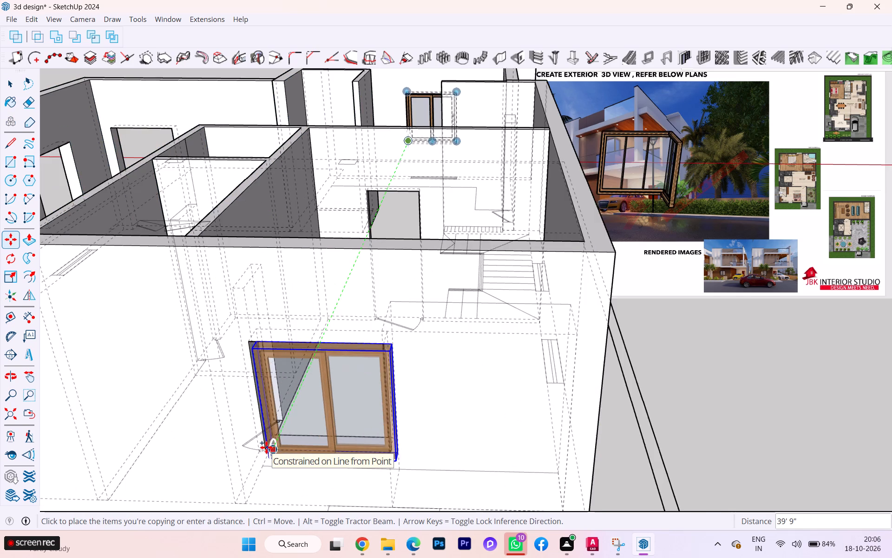
scroll(266, 447, down, 1)
scroll(266, 447, up, 4)
click(267, 445)
key(space)
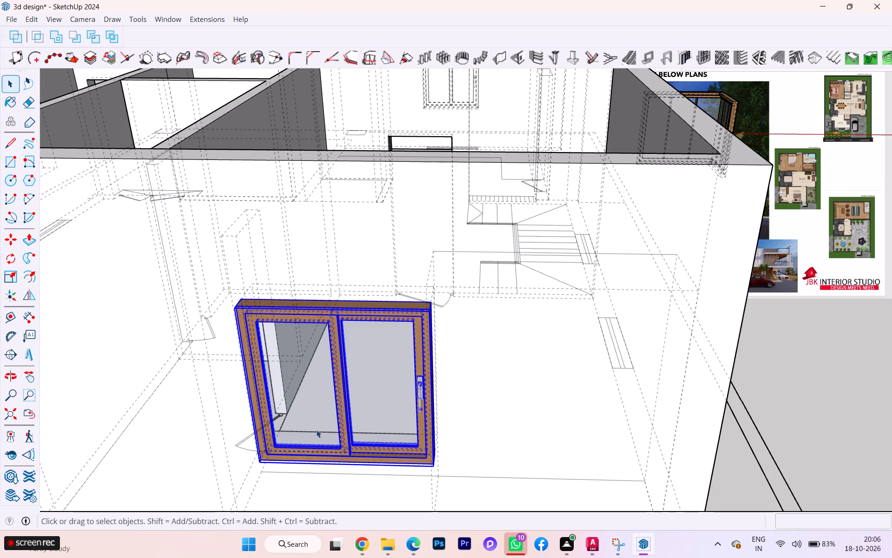
scroll(384, 381, down, 7)
click(400, 479)
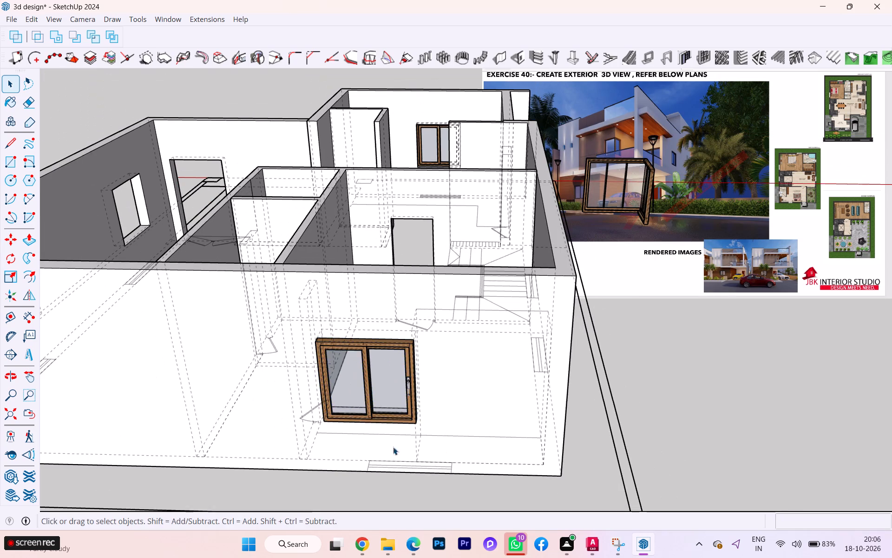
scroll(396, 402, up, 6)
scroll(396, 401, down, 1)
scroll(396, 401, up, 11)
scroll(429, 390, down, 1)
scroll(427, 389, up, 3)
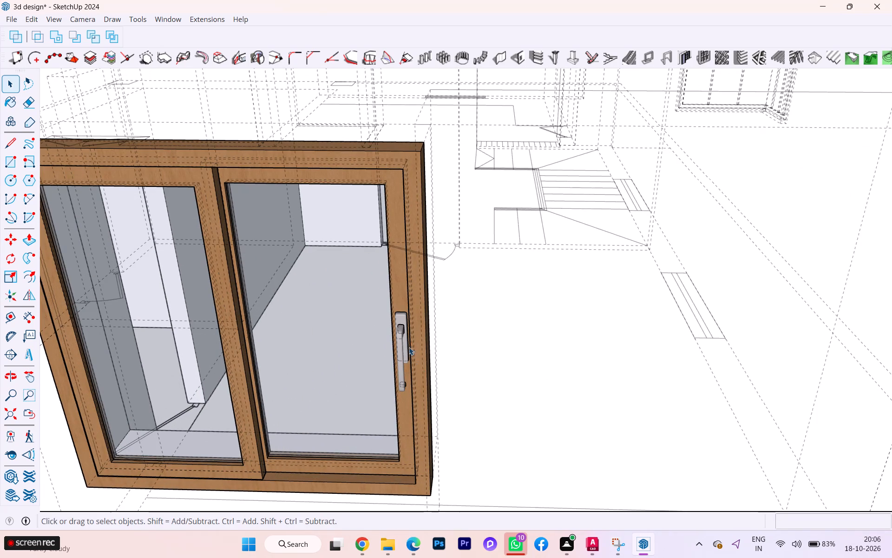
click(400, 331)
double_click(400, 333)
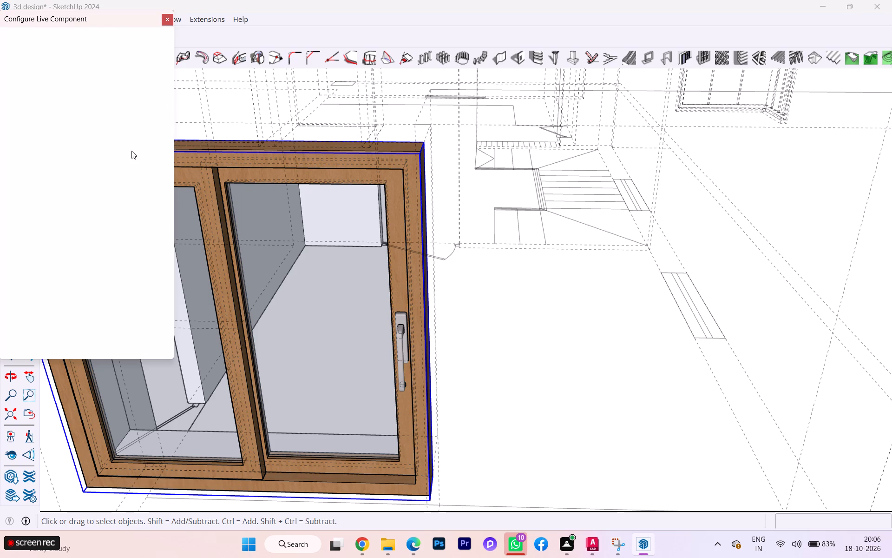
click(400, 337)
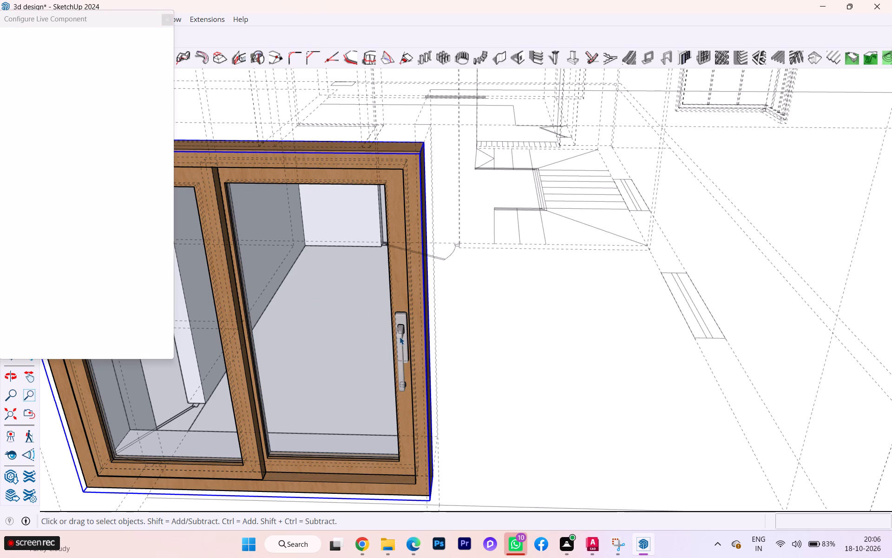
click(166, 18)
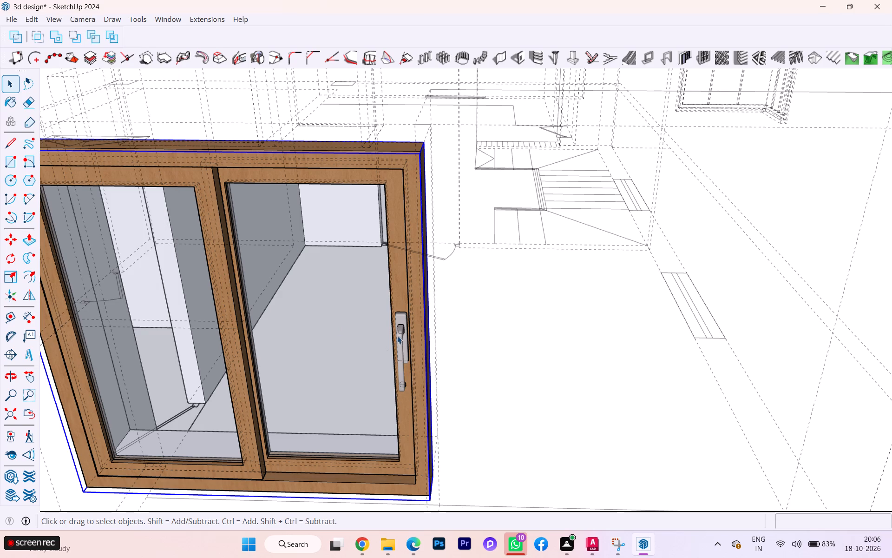
In the guest bedroom window's Live Component configuration, enable the frame settings and set the frame width to 1.9975 in.
click(399, 335)
double_click(399, 335)
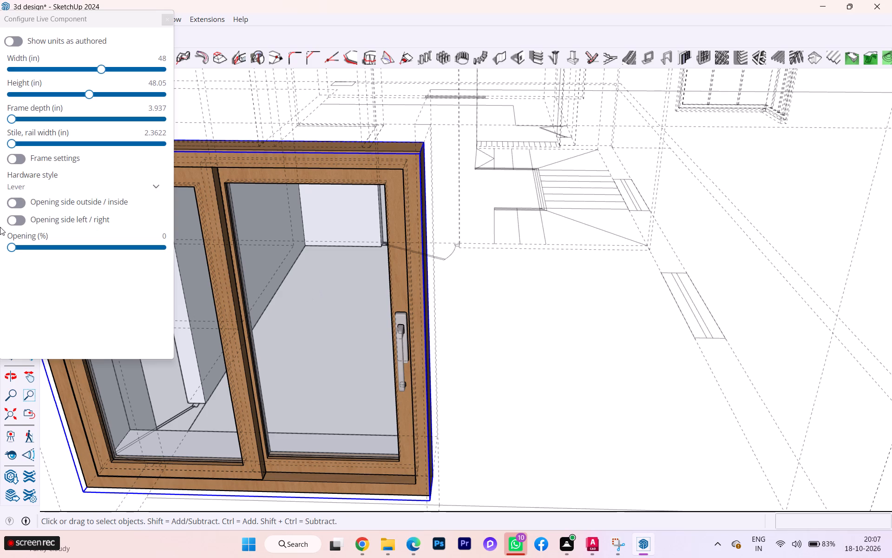
scroll(86, 239, down, 1)
click(15, 159)
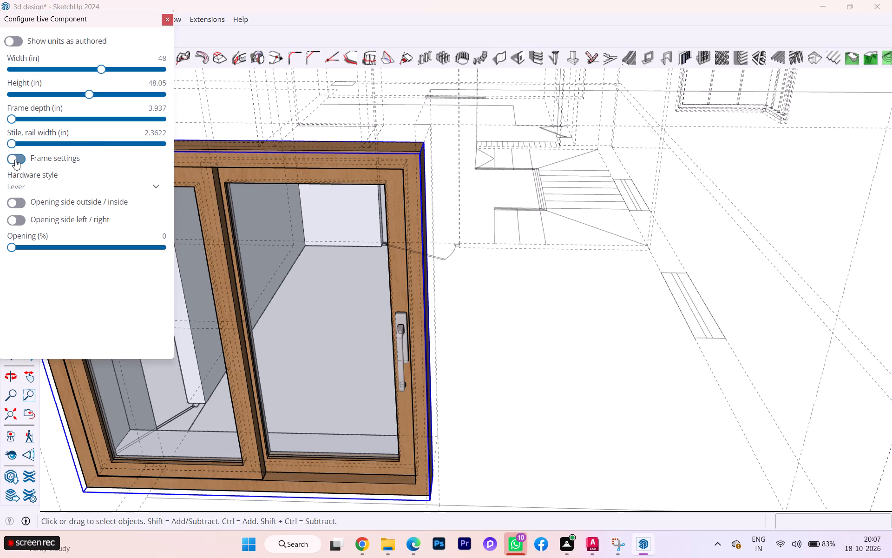
click(156, 184)
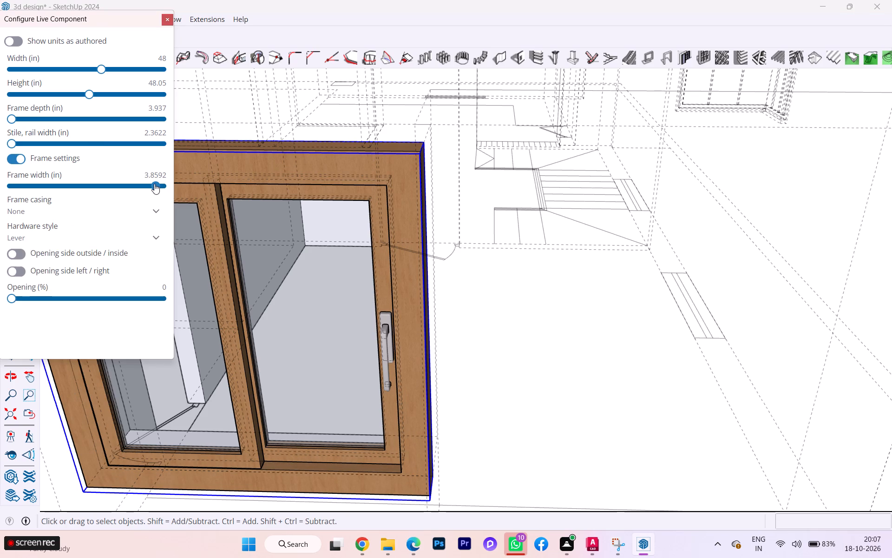
drag(151, 183, 39, 181)
drag(39, 181, 19, 181)
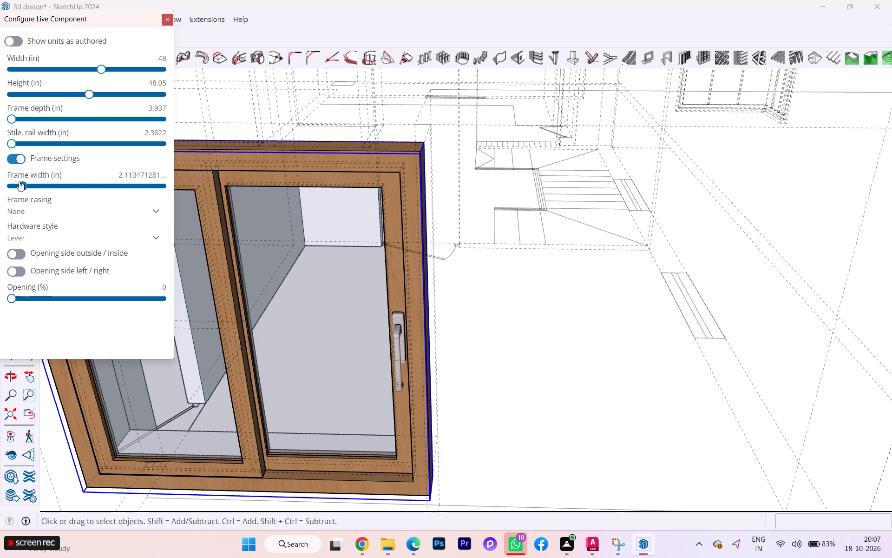
drag(19, 181, 14, 180)
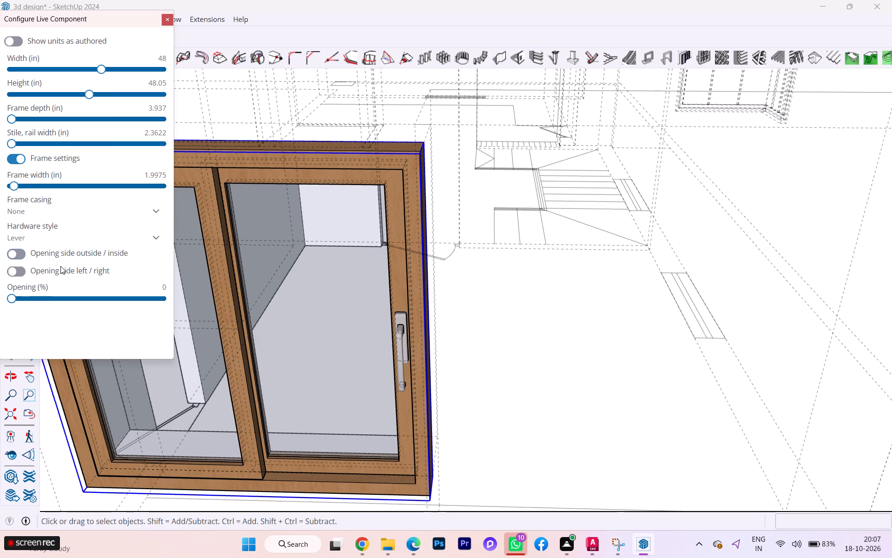
Switch on both the outside/inside and left/right opening side options for the guest bedroom window, and close its configuration.
click(17, 255)
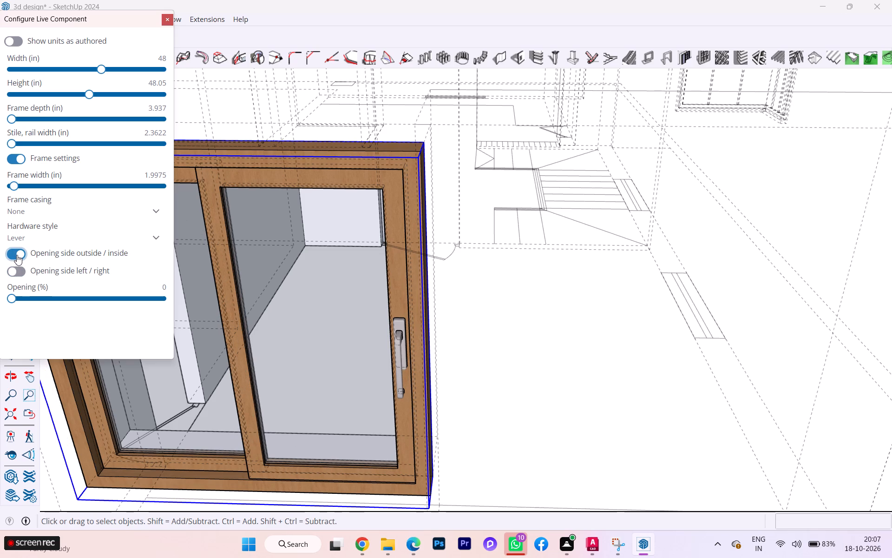
click(16, 254)
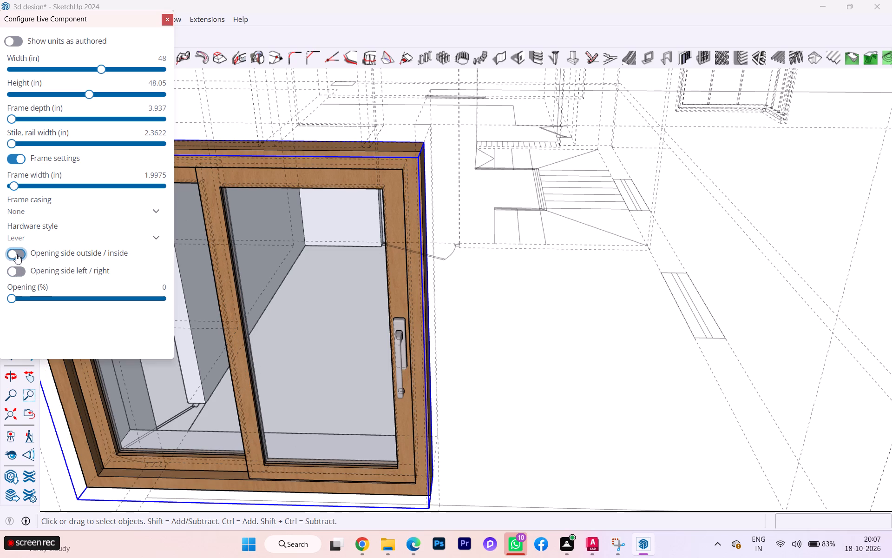
click(16, 254)
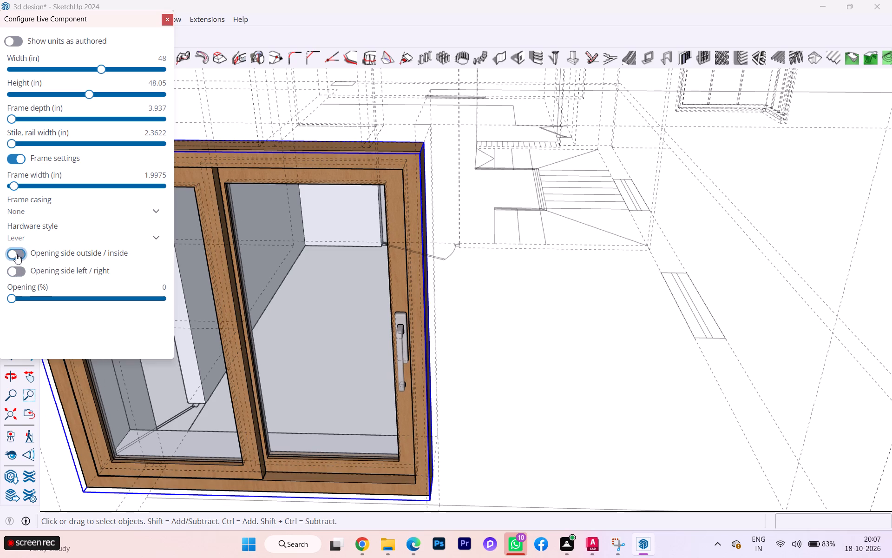
click(16, 254)
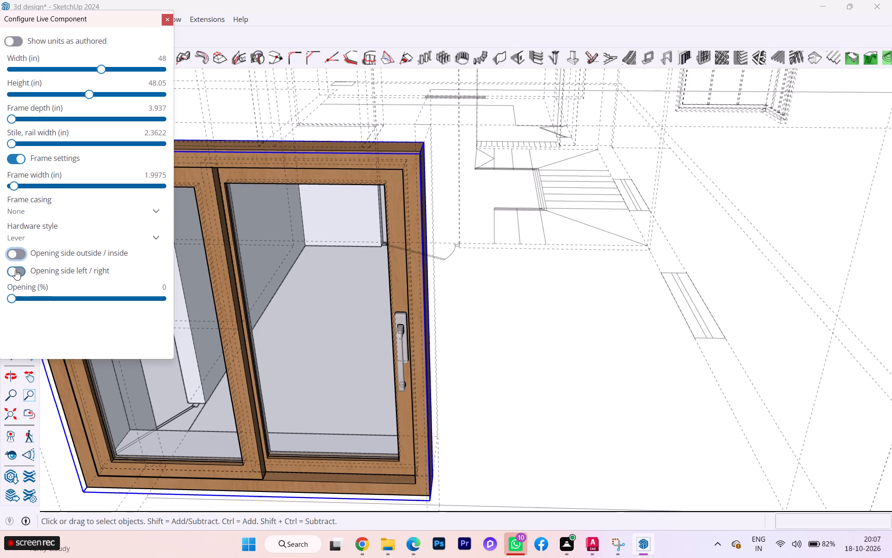
click(15, 270)
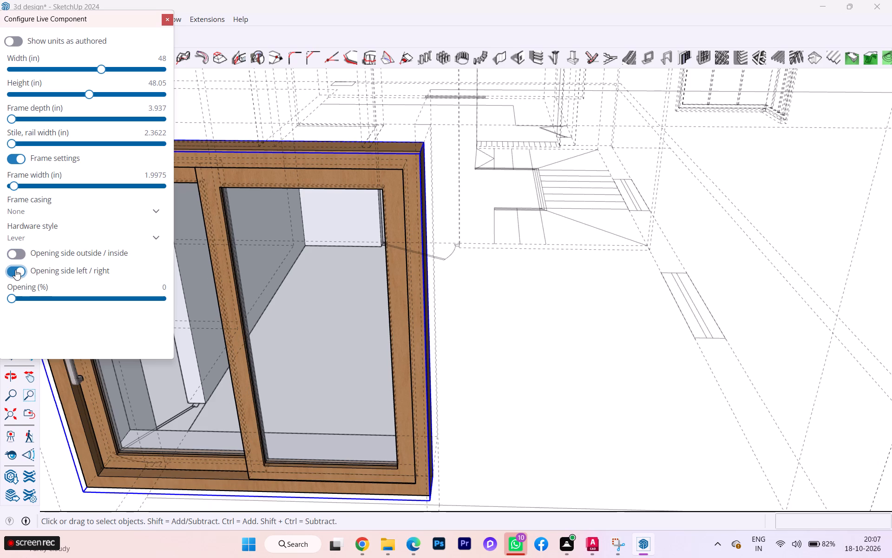
click(15, 270)
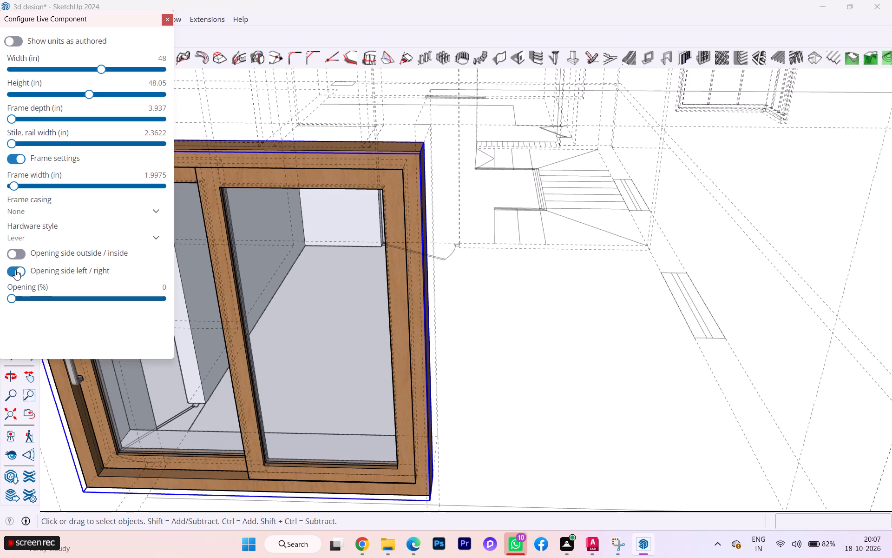
click(15, 269)
click(20, 255)
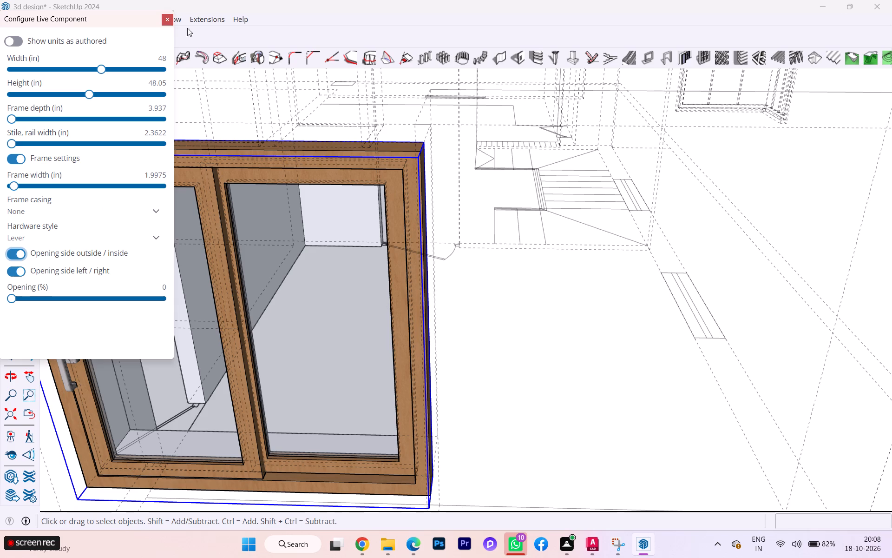
click(165, 17)
scroll(195, 150, down, 3)
scroll(168, 230, down, 1)
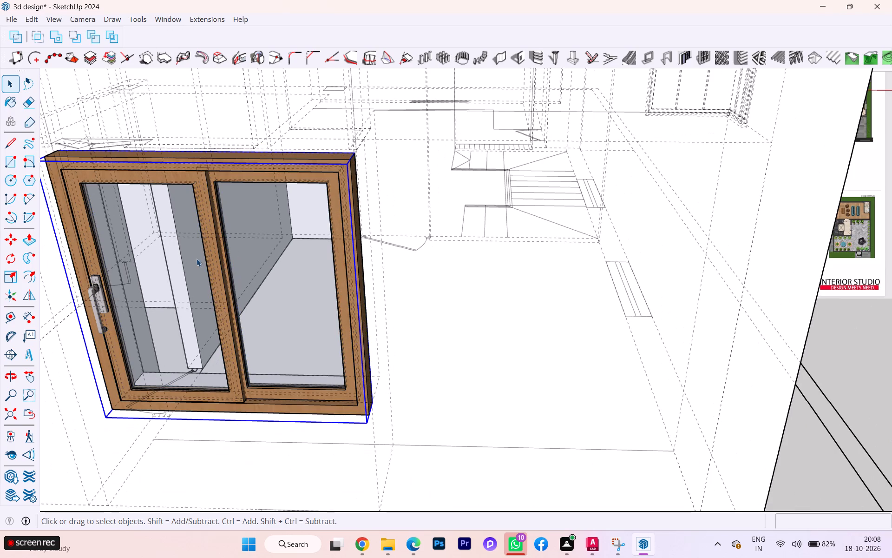
Turn off the dashed back edges display in the model.
key(Escape)
key(k)
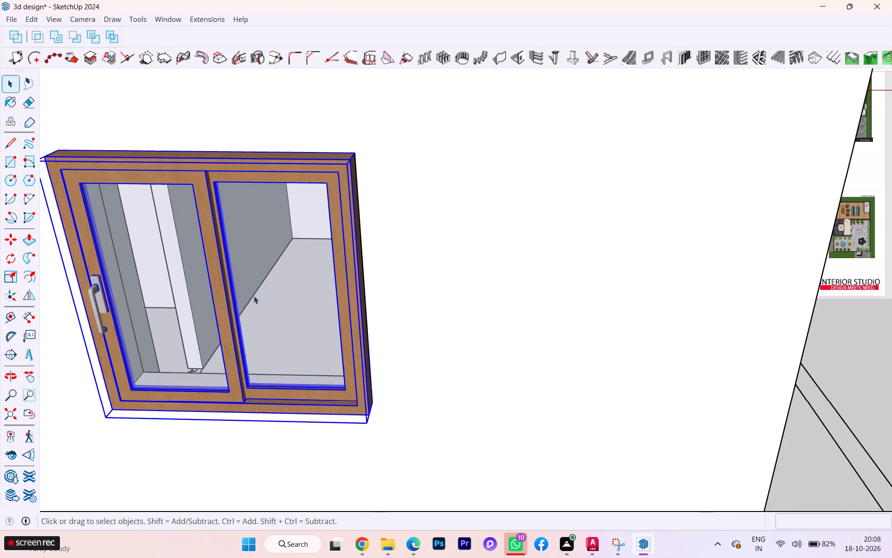
scroll(301, 298, down, 7)
scroll(193, 308, down, 1)
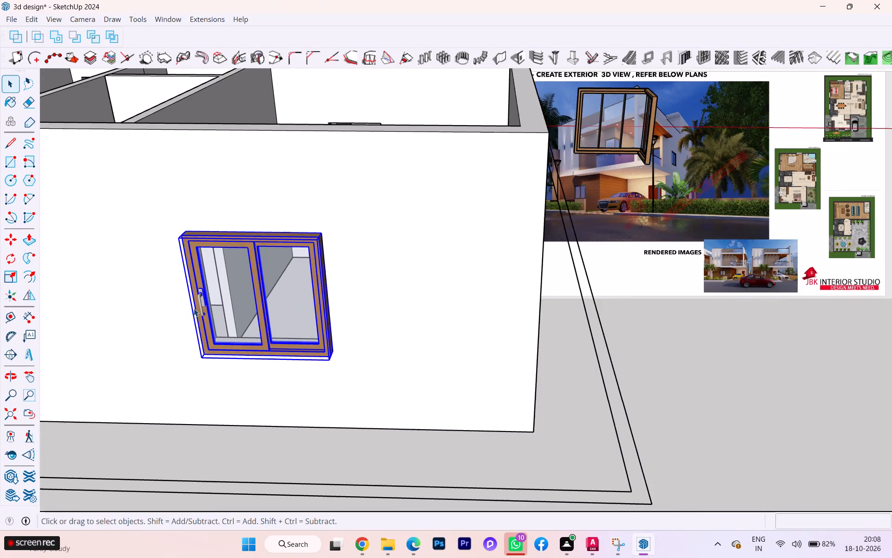
Flip the guest bedroom window front to back about its green-axis plane.
scroll(194, 308, down, 1)
middle_drag(194, 308, 244, 313)
click(247, 265)
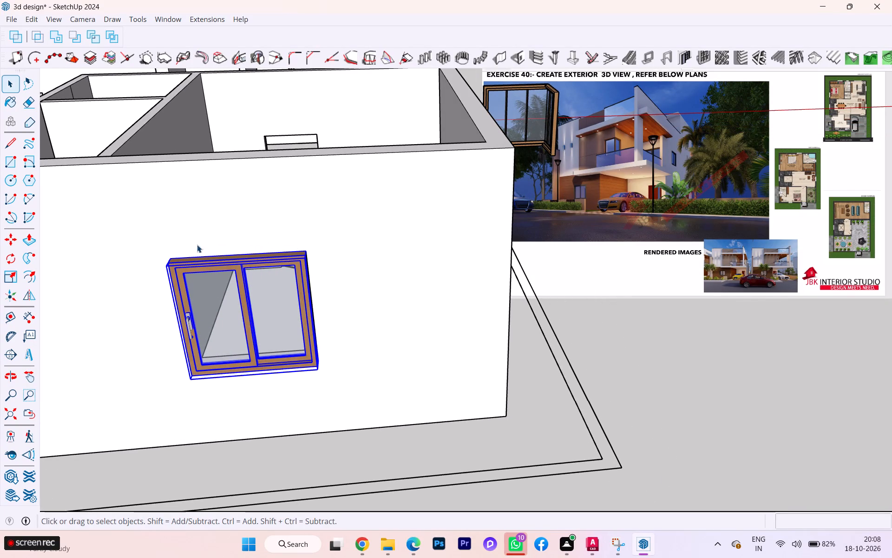
click(32, 297)
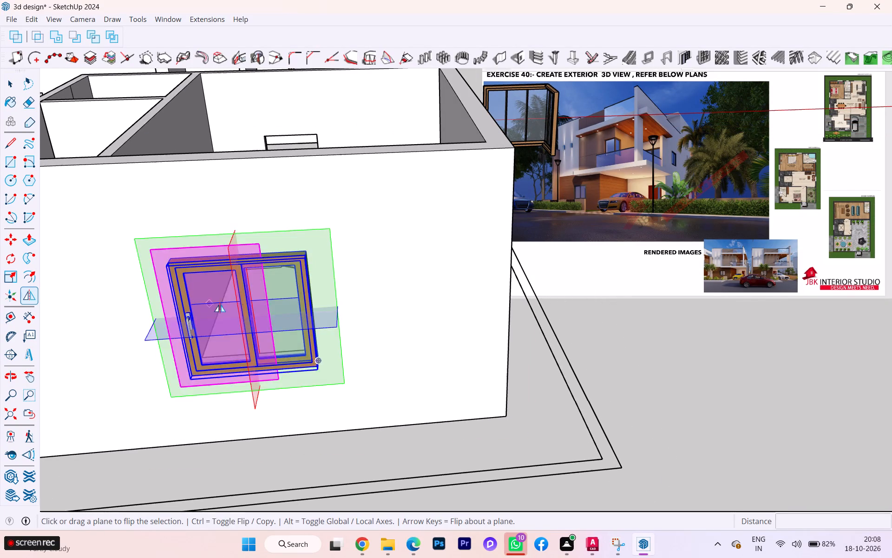
scroll(353, 316, up, 1)
scroll(353, 316, down, 1)
scroll(353, 316, up, 2)
click(318, 301)
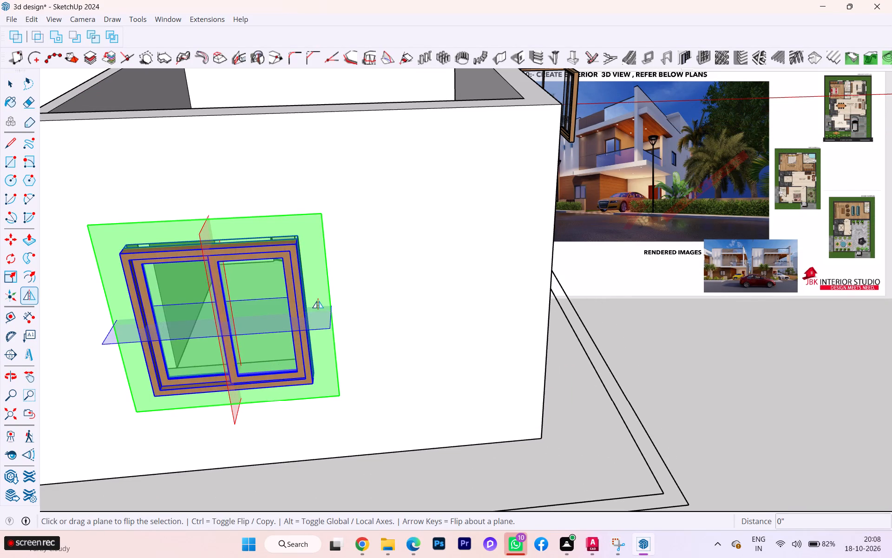
key(Escape)
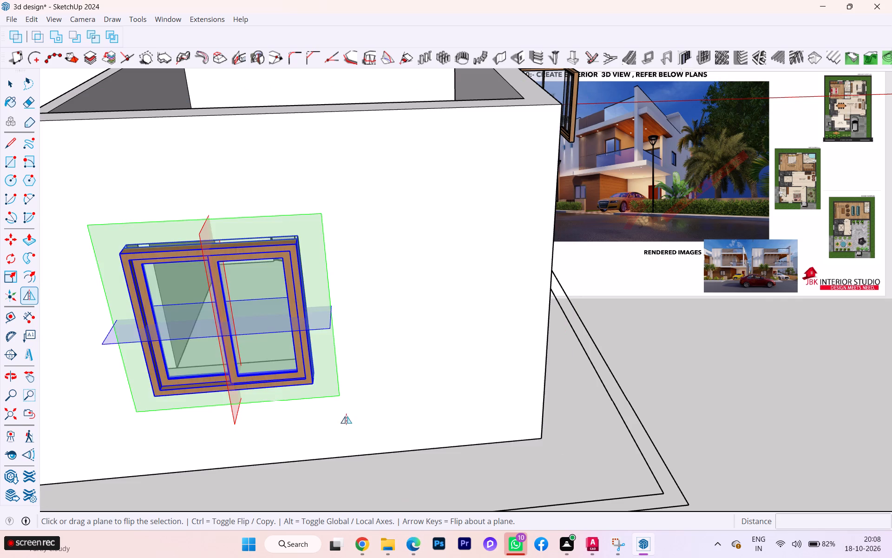
click(8, 91)
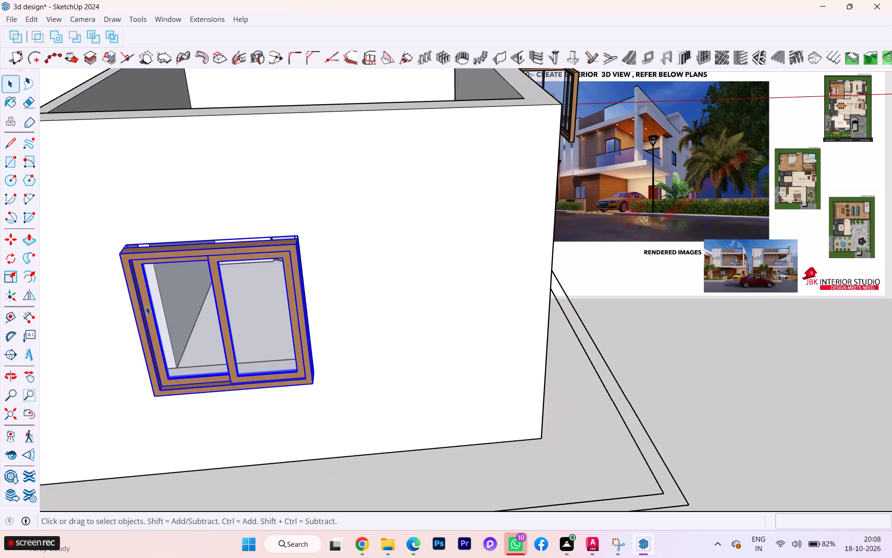
Move the flipped window about 6 7/16" along the green axis back into its opening, flush with the outer wall face.
key(m)
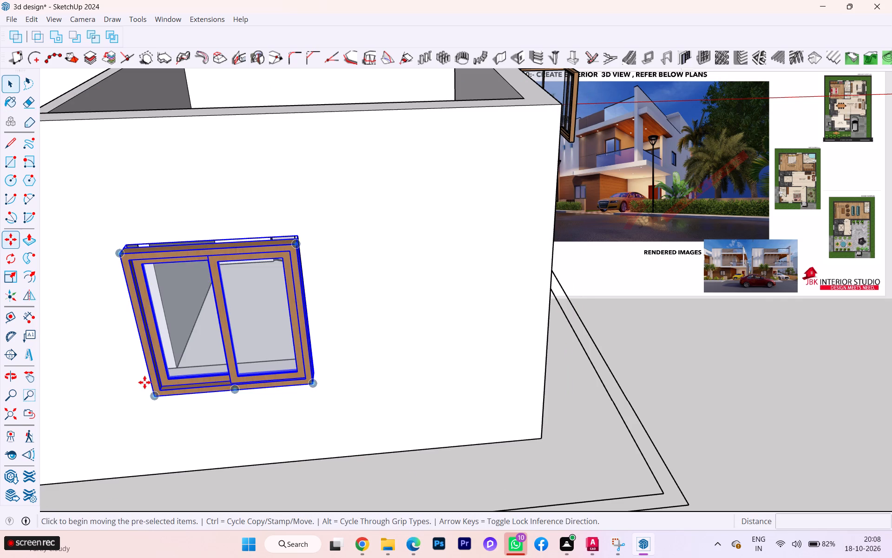
scroll(145, 385, up, 6)
scroll(151, 396, down, 2)
scroll(154, 399, up, 1)
click(159, 404)
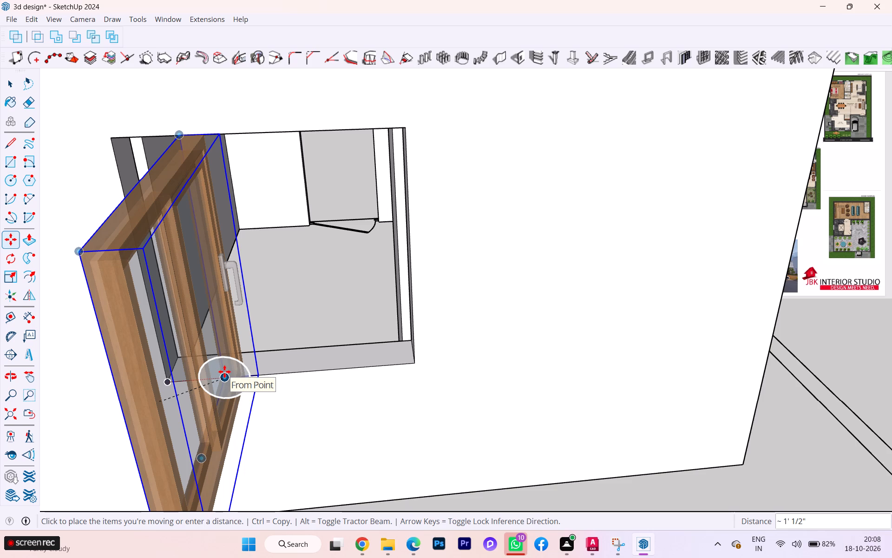
key(Escape)
scroll(178, 398, up, 3)
click(178, 403)
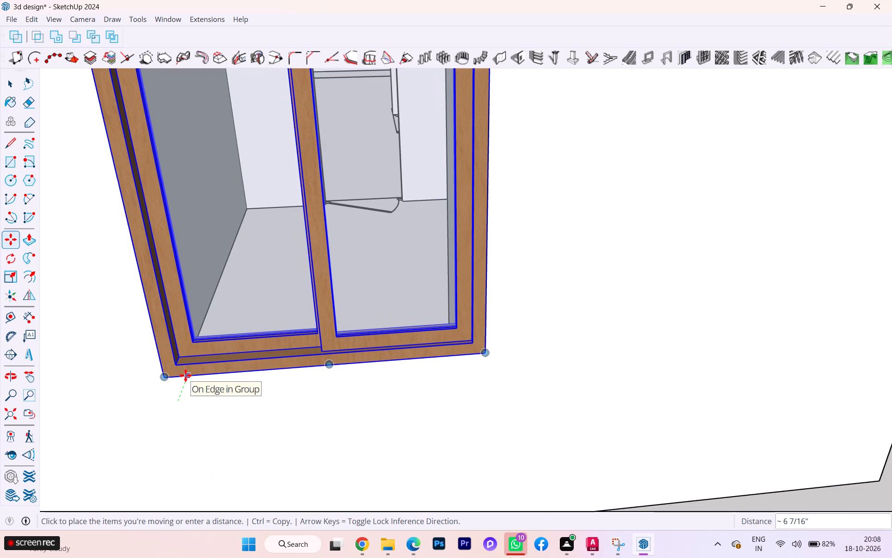
click(185, 375)
Examine how the moved guest bedroom window sits in its opening from both outside and inside the room.
scroll(204, 362, down, 4)
scroll(256, 360, up, 1)
scroll(256, 360, down, 2)
scroll(256, 360, up, 2)
scroll(256, 360, down, 1)
scroll(239, 323, down, 1)
scroll(239, 323, up, 4)
scroll(239, 322, down, 1)
middle_drag(238, 322, 627, 256)
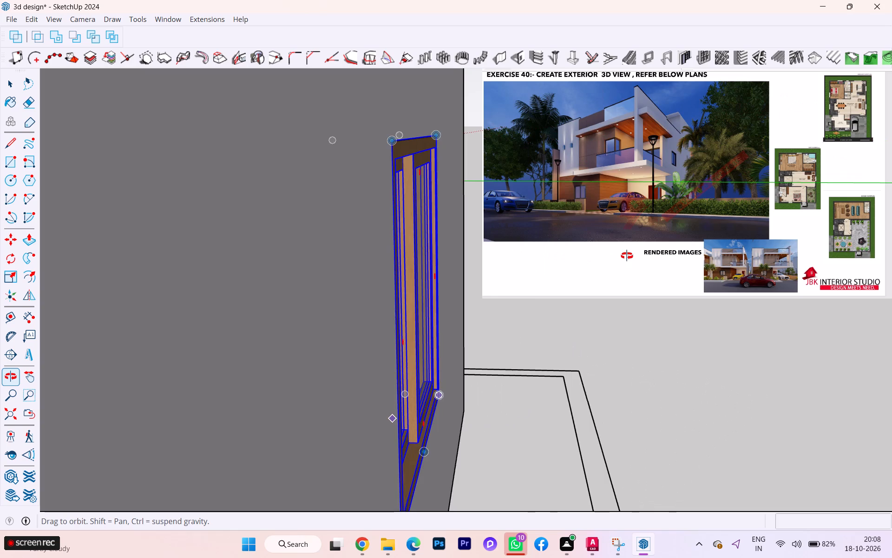
middle_drag(627, 256, 870, 227)
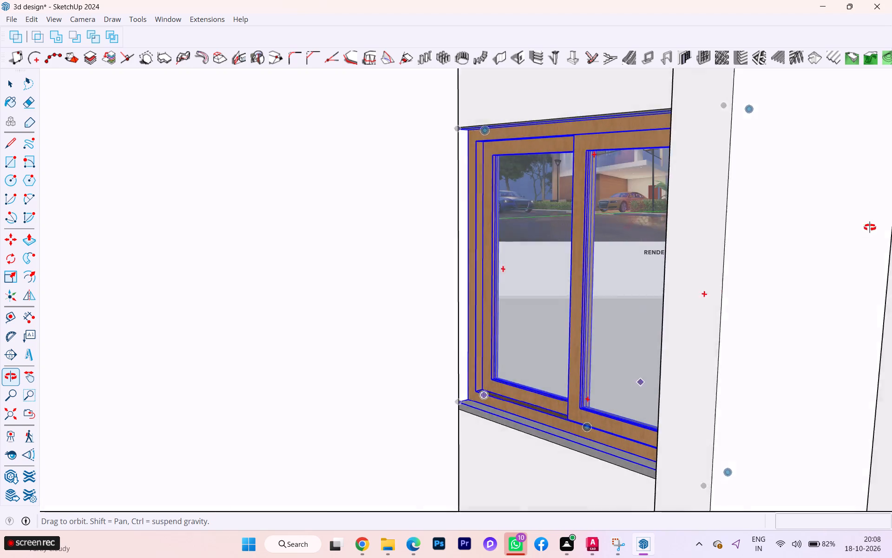
middle_drag(870, 227, 214, 304)
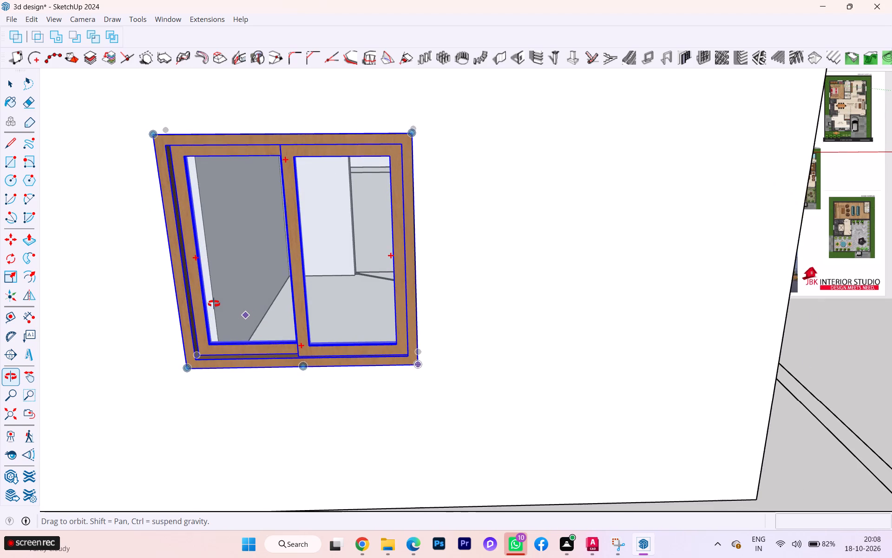
middle_drag(214, 304, 215, 304)
Copy the guest bedroom window by its bottom midpoint to the nearest empty opening in the adjoining outer wall.
click(287, 367)
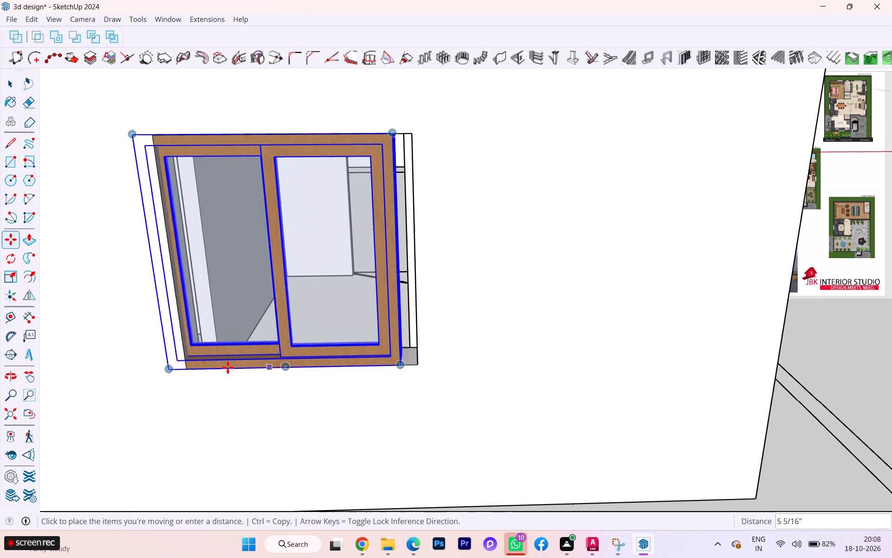
scroll(456, 350, down, 6)
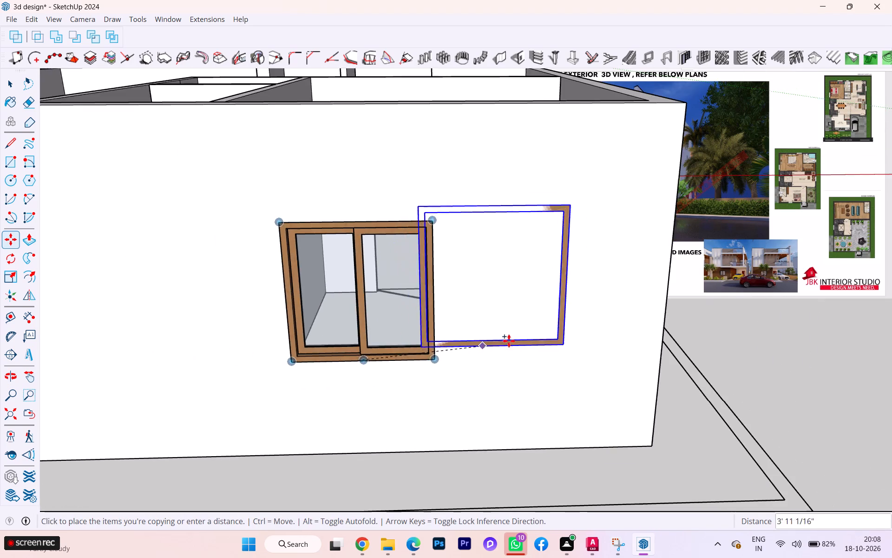
scroll(509, 341, down, 7)
scroll(586, 336, up, 3)
scroll(603, 336, down, 2)
scroll(604, 336, up, 1)
scroll(501, 351, down, 1)
scroll(477, 353, up, 1)
scroll(454, 354, down, 1)
scroll(303, 357, down, 4)
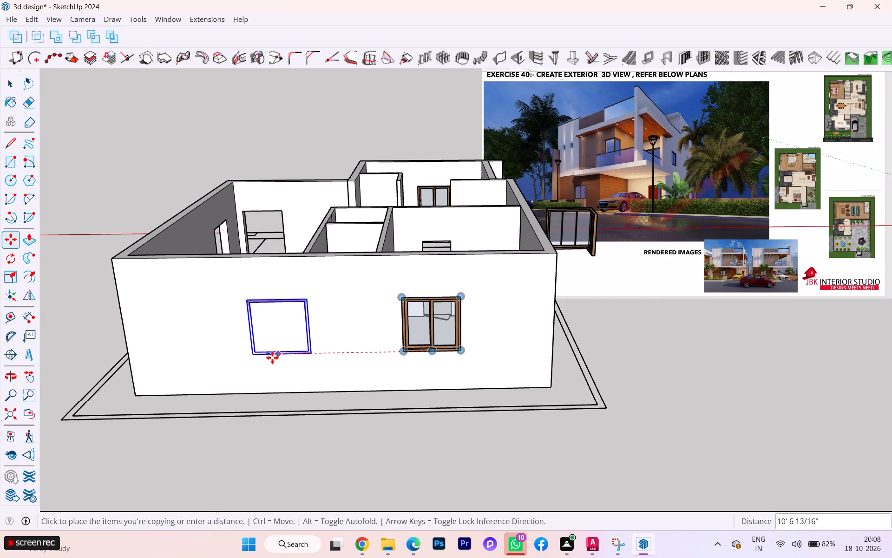
middle_drag(268, 358, 593, 327)
scroll(536, 330, up, 1)
scroll(536, 330, down, 3)
scroll(537, 331, up, 1)
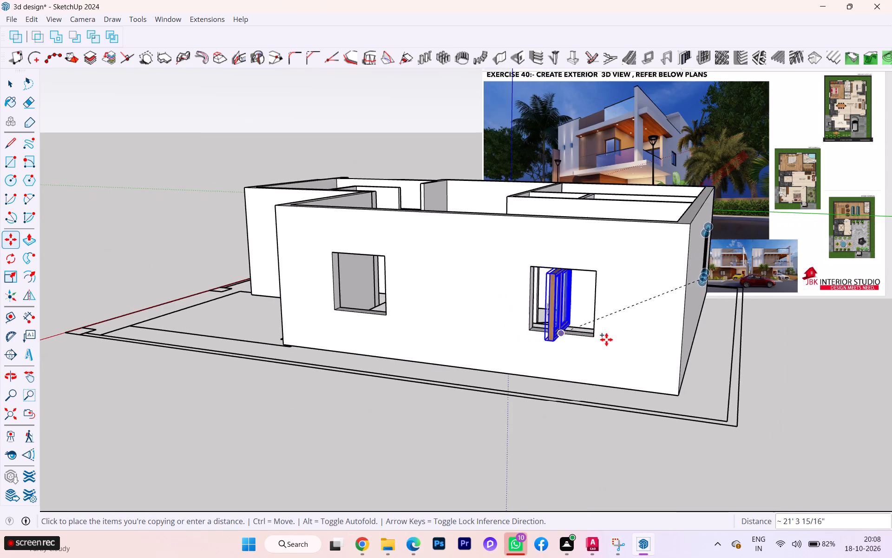
scroll(608, 339, up, 11)
scroll(552, 338, down, 3)
scroll(551, 338, up, 3)
scroll(548, 330, down, 1)
scroll(548, 330, up, 3)
scroll(548, 330, down, 1)
scroll(548, 330, up, 4)
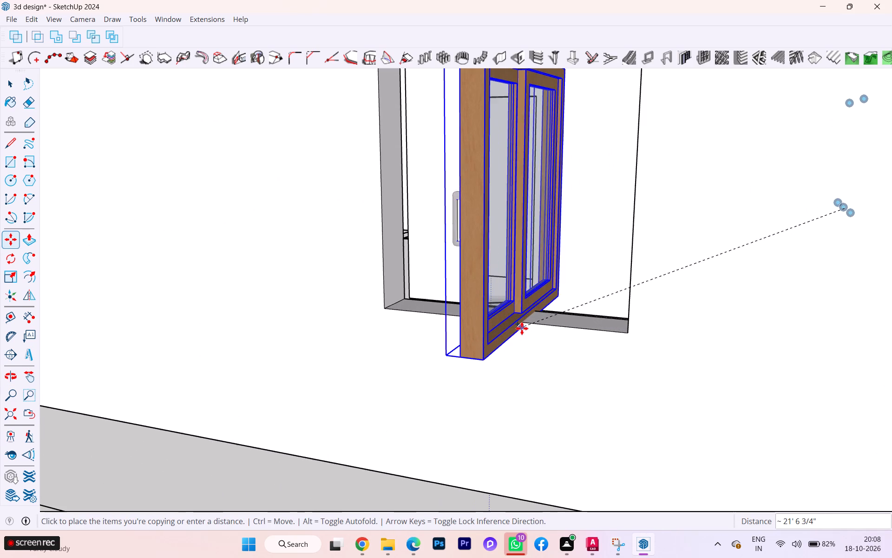
click(520, 327)
Move the copied window by its lower front corner onto the matching lower corner of the adjoining wall's opening.
scroll(500, 345, up, 1)
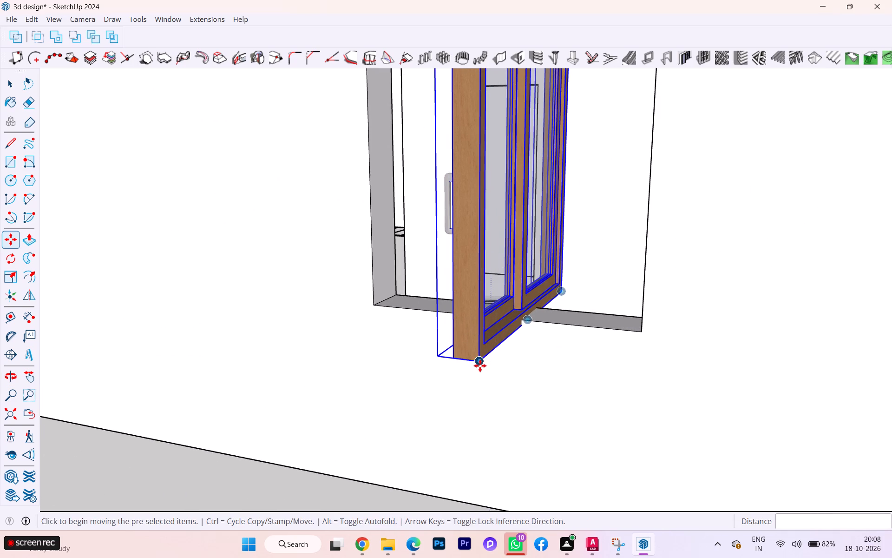
click(480, 365)
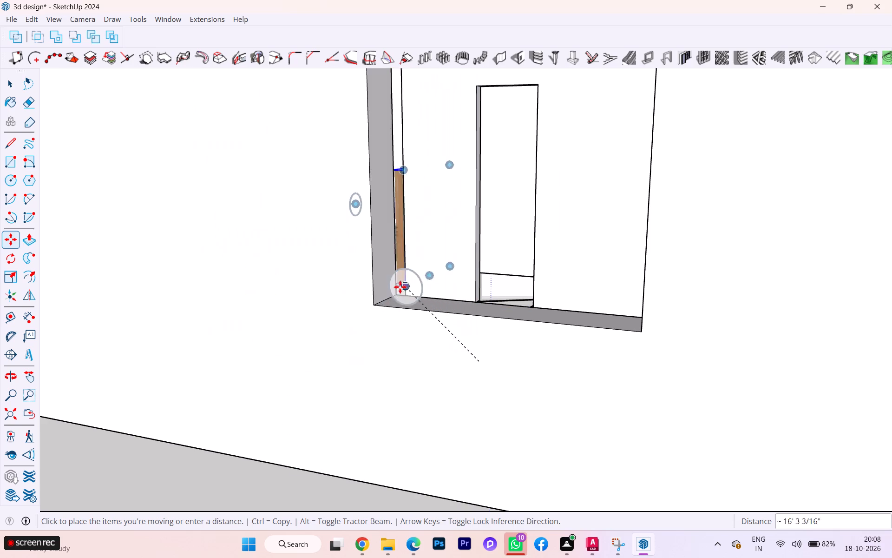
click(373, 303)
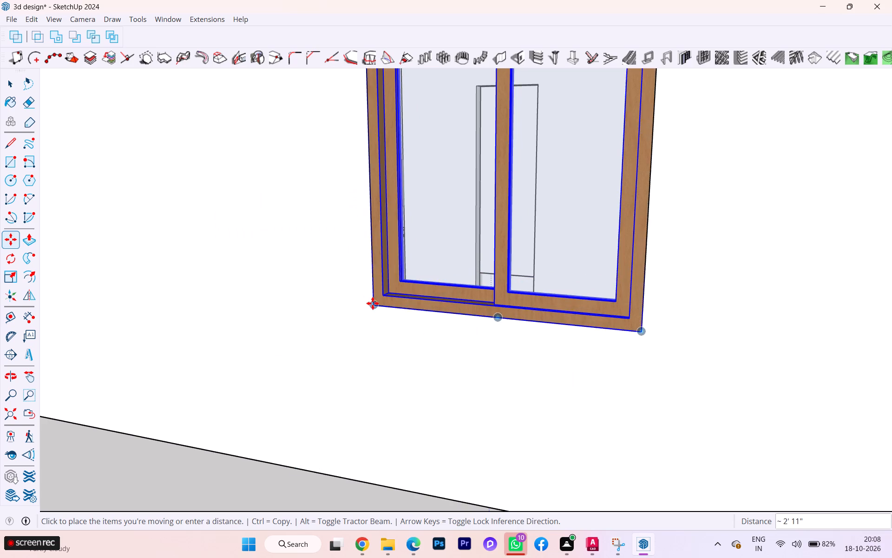
Copy the newly placed window about 13' 11" along the green axis into the other empty opening of the same wall.
scroll(403, 313, down, 2)
scroll(407, 317, up, 1)
scroll(422, 329, down, 2)
scroll(424, 334, up, 1)
scroll(424, 334, down, 2)
scroll(425, 336, up, 1)
scroll(426, 336, down, 5)
scroll(501, 315, up, 1)
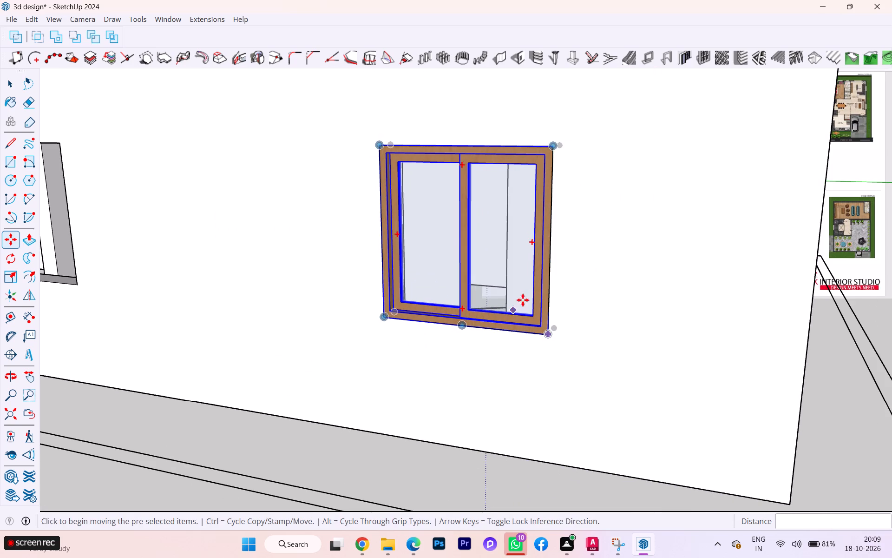
click(382, 233)
scroll(313, 224, down, 3)
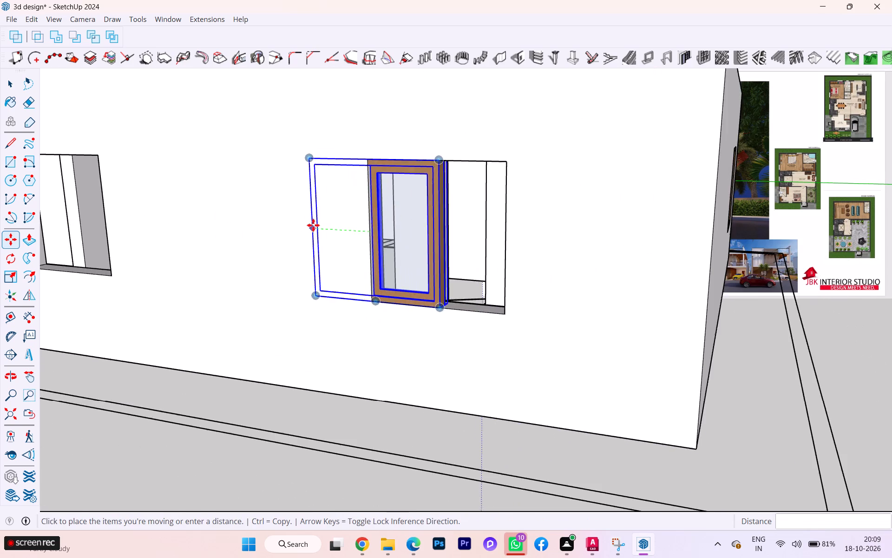
scroll(223, 236, down, 1)
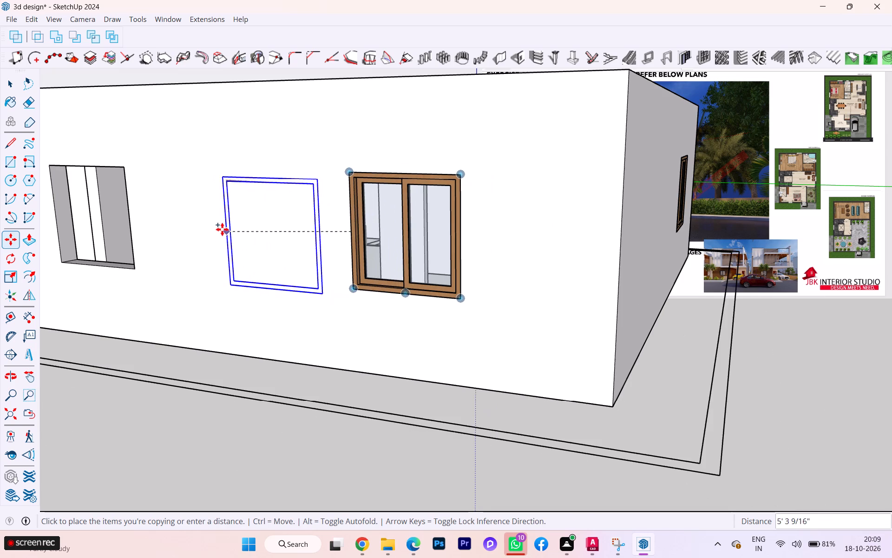
key(Right)
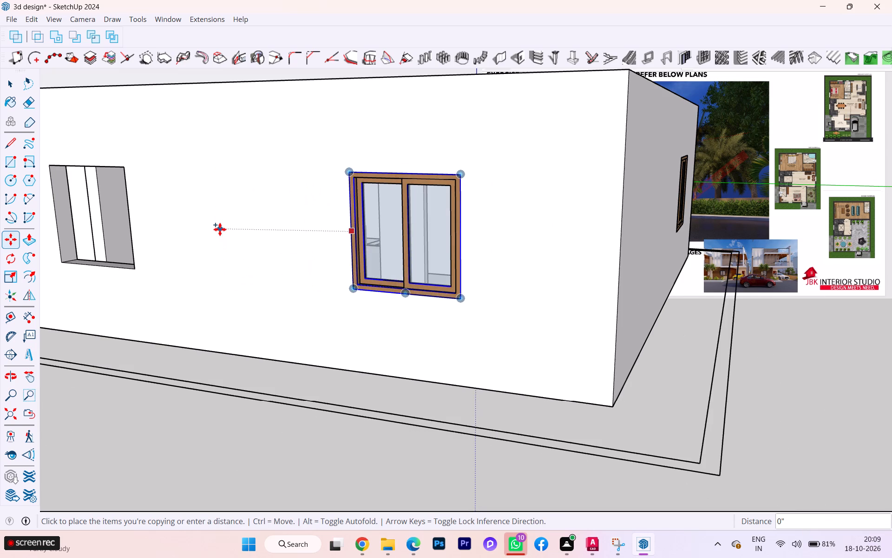
key(Left)
scroll(217, 229, down, 2)
scroll(316, 231, down, 3)
scroll(173, 233, up, 2)
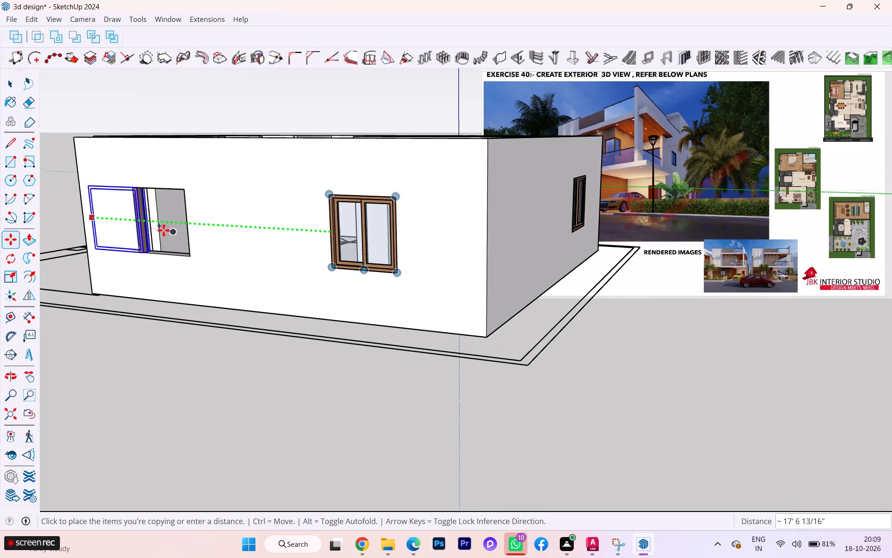
scroll(147, 225, up, 4)
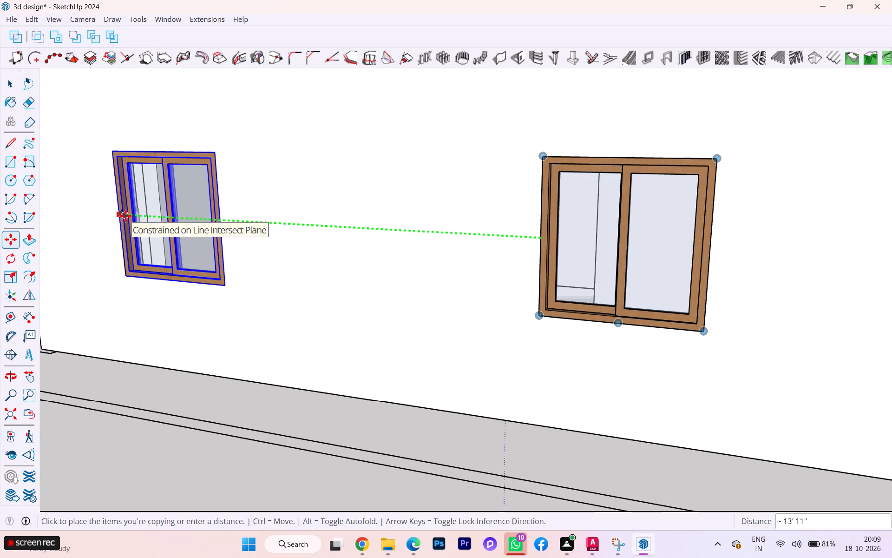
click(125, 216)
key(Escape)
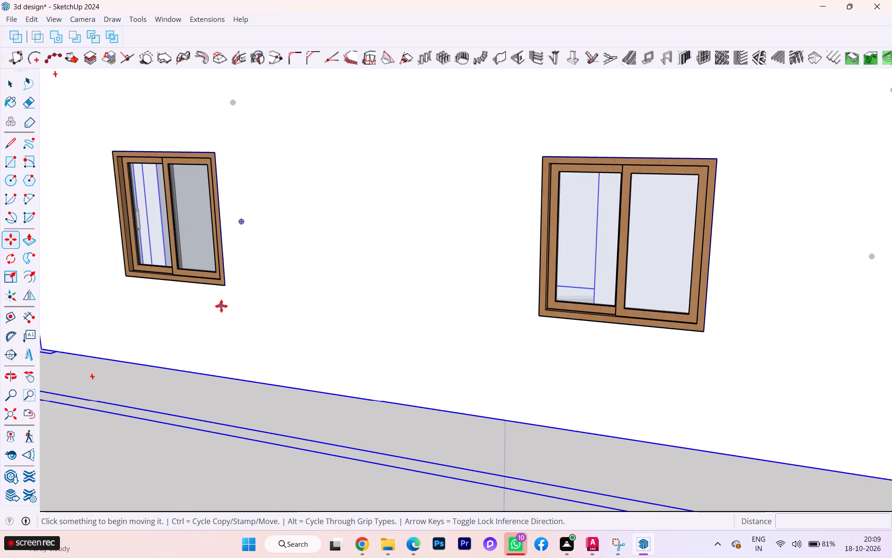
Inspect the two new windows in the outer wall, checking the nearer one's frame and sashes up close.
key(space)
scroll(354, 305, down, 3)
scroll(371, 301, up, 2)
scroll(416, 294, down, 2)
scroll(430, 295, up, 1)
scroll(433, 295, down, 5)
scroll(433, 295, up, 1)
scroll(433, 295, down, 2)
middle_drag(433, 295, 467, 290)
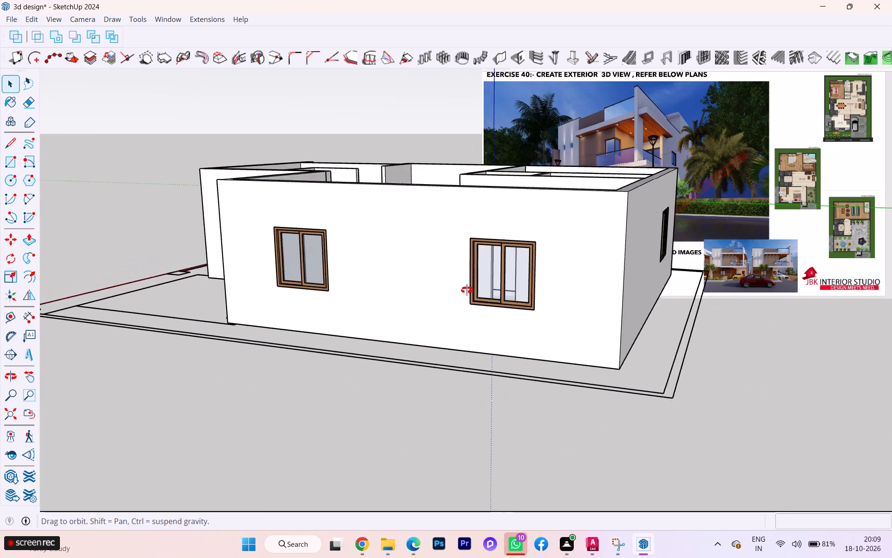
middle_drag(467, 290, 550, 290)
scroll(641, 276, up, 4)
scroll(700, 269, down, 1)
scroll(699, 269, up, 1)
scroll(676, 270, down, 1)
scroll(574, 266, up, 8)
scroll(564, 266, down, 2)
scroll(564, 266, up, 2)
scroll(564, 266, down, 2)
scroll(564, 266, up, 1)
scroll(606, 267, up, 1)
scroll(606, 267, down, 1)
scroll(606, 267, up, 6)
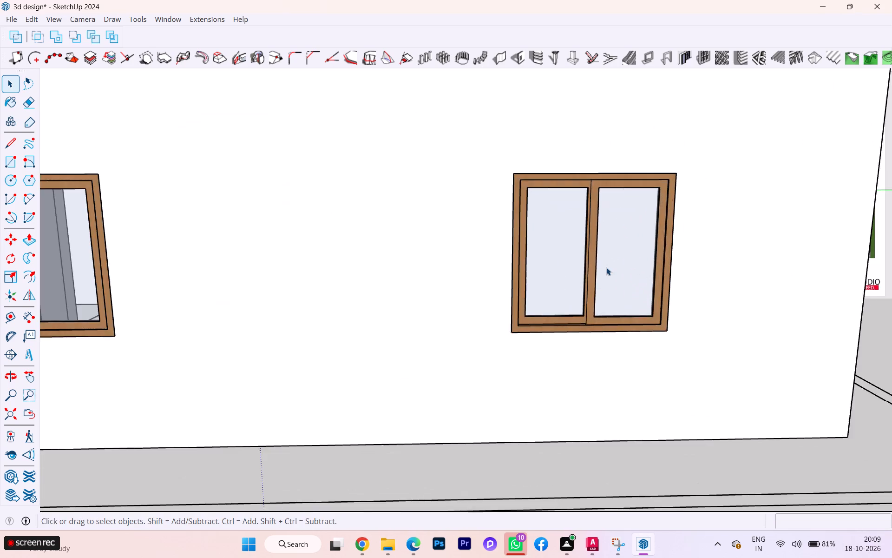
scroll(606, 267, up, 9)
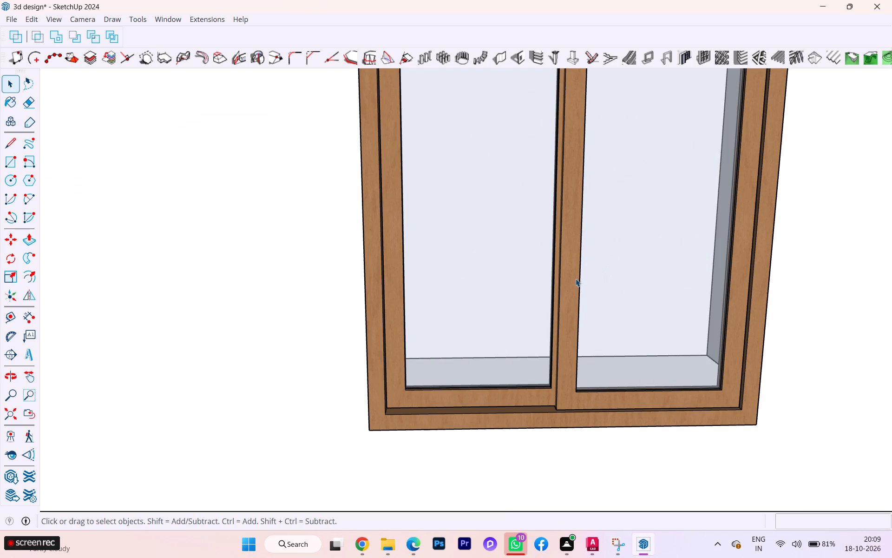
middle_drag(576, 279, 736, 280)
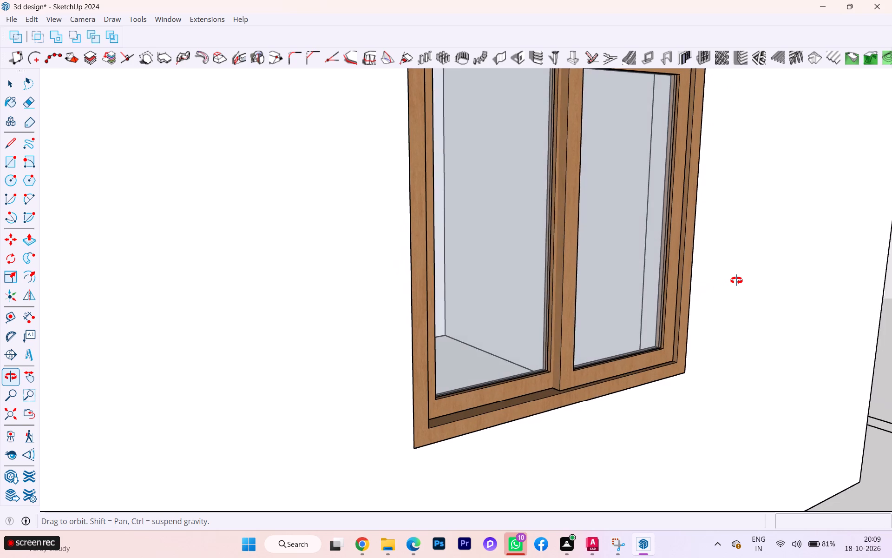
middle_drag(736, 280, 547, 266)
Review the whole ground floor from above and around, looking over the fitted windows and the wall openings.
scroll(626, 264, down, 2)
scroll(627, 266, up, 2)
scroll(627, 266, down, 14)
scroll(576, 278, down, 2)
scroll(572, 279, up, 3)
scroll(571, 279, down, 3)
scroll(344, 277, down, 1)
middle_drag(333, 277, 656, 298)
scroll(421, 280, down, 1)
scroll(390, 303, down, 1)
middle_drag(390, 303, 427, 394)
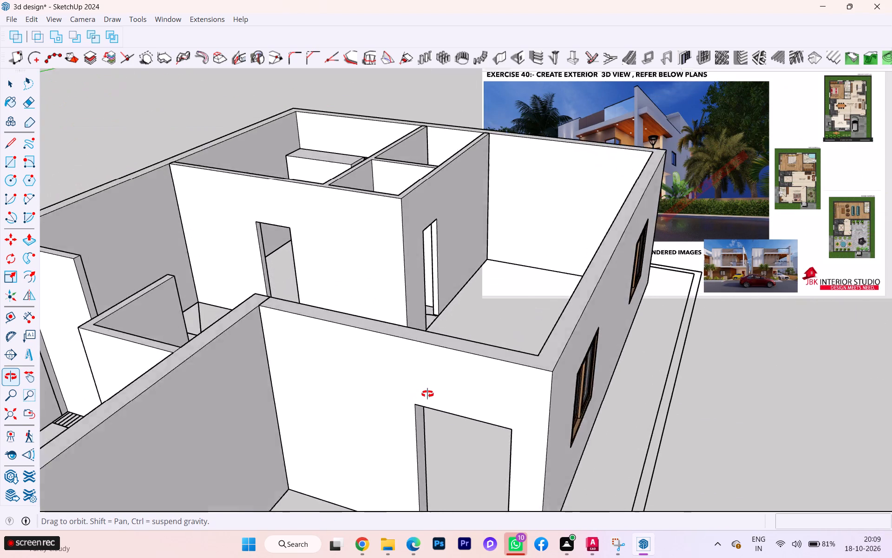
middle_drag(427, 394, 370, 379)
scroll(382, 308, down, 6)
scroll(317, 305, down, 2)
scroll(294, 309, up, 1)
middle_drag(293, 309, 343, 299)
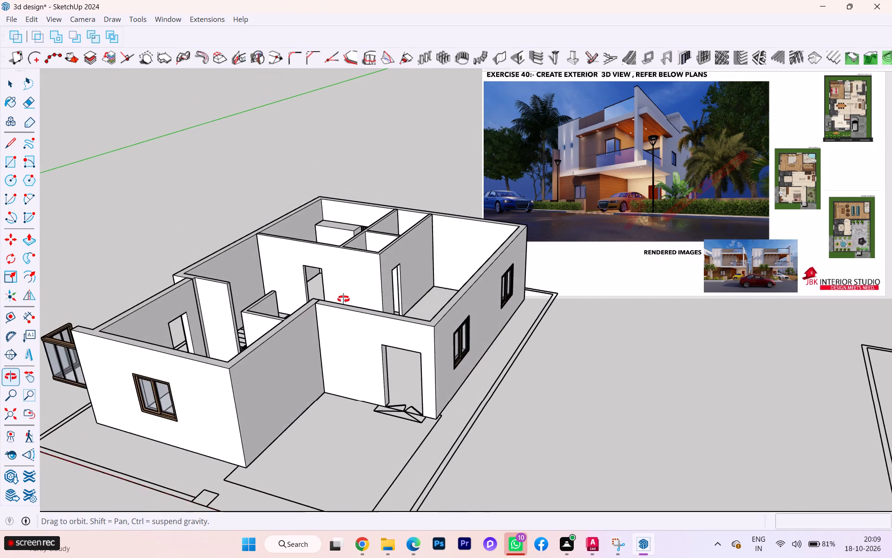
middle_drag(343, 299, 353, 291)
scroll(188, 339, down, 2)
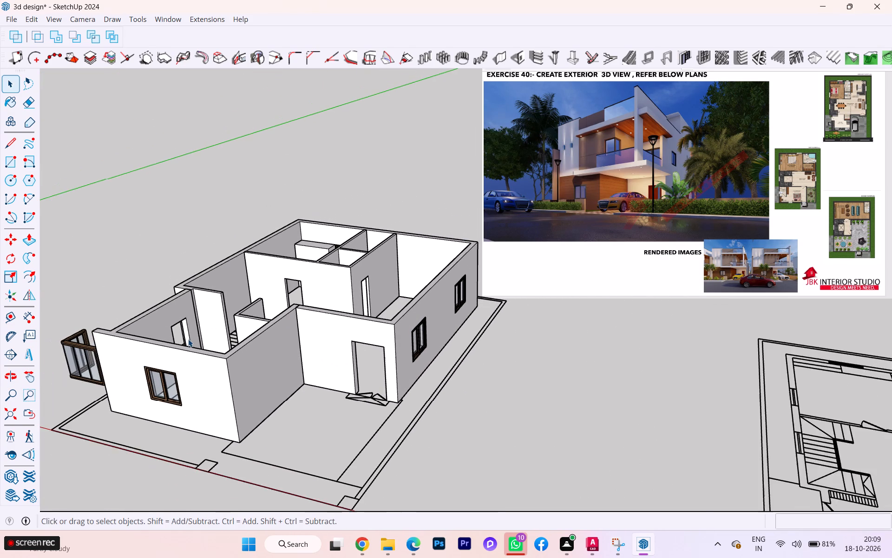
scroll(188, 339, down, 1)
scroll(240, 336, down, 3)
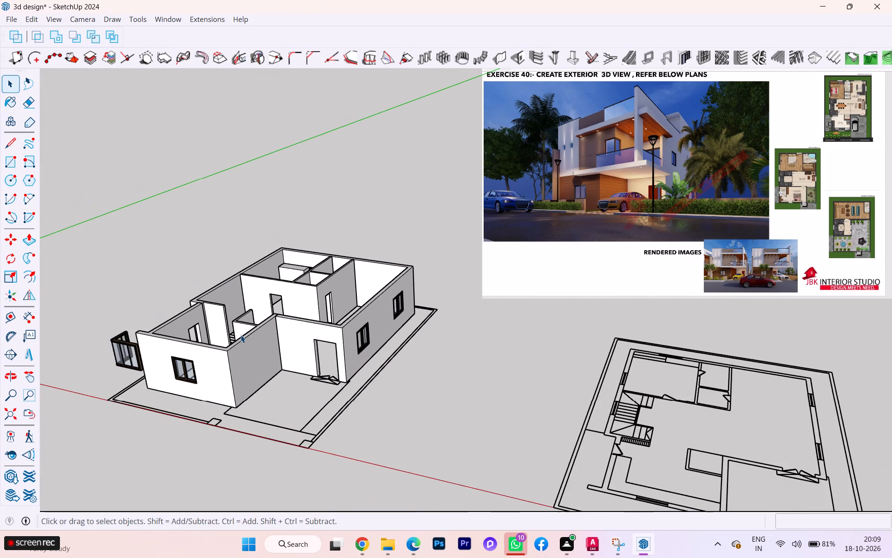
scroll(241, 335, down, 1)
scroll(326, 340, up, 4)
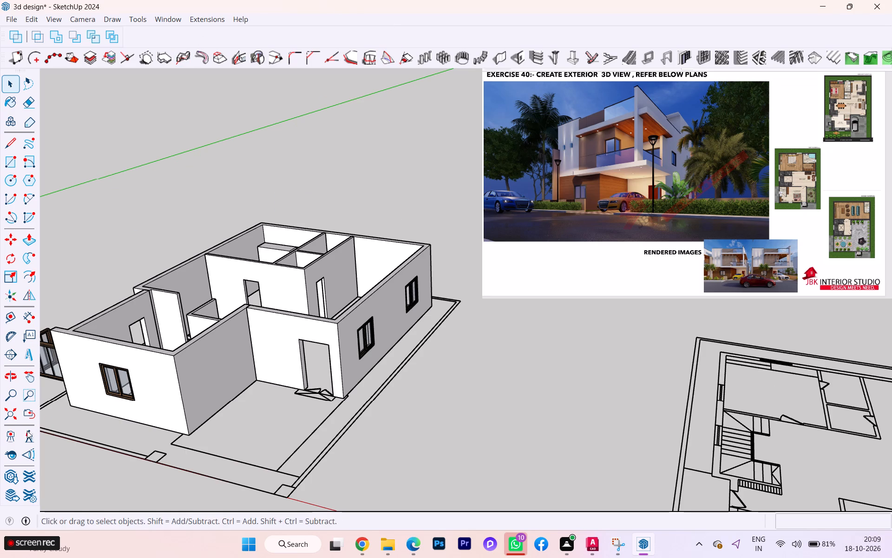
Open 3D Warehouse and search its models for "door".
click(13, 474)
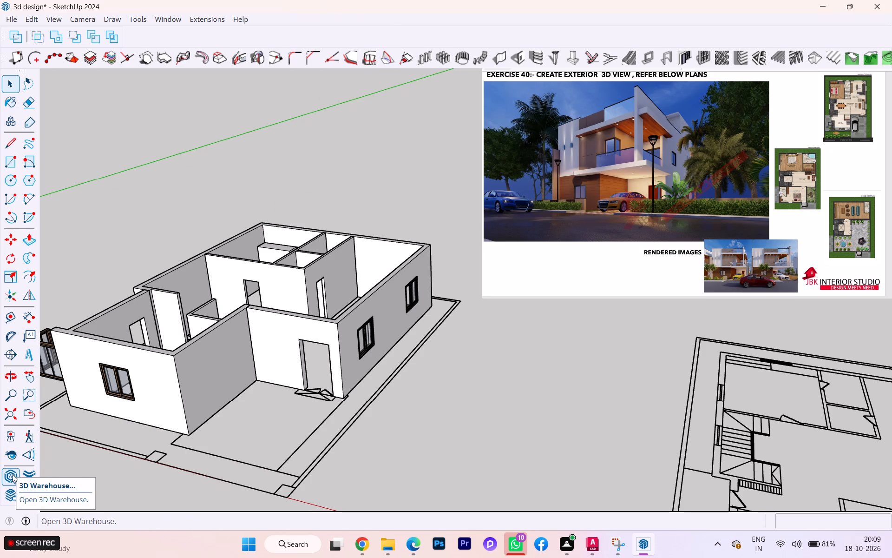
double_click(7, 480)
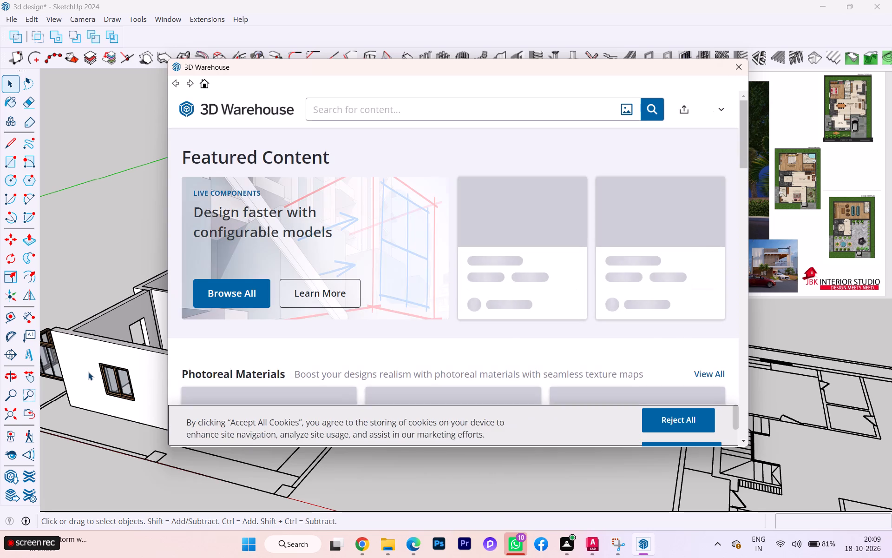
click(420, 107)
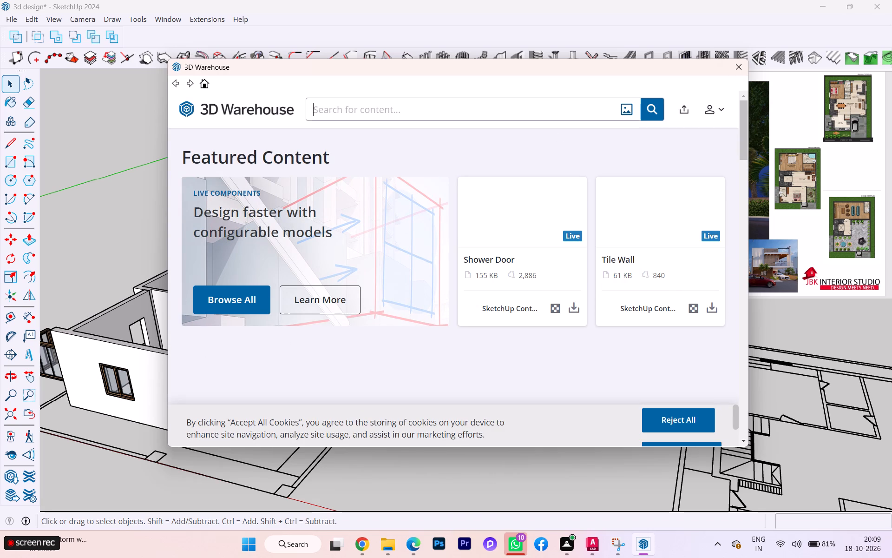
text(door)
key(Return)
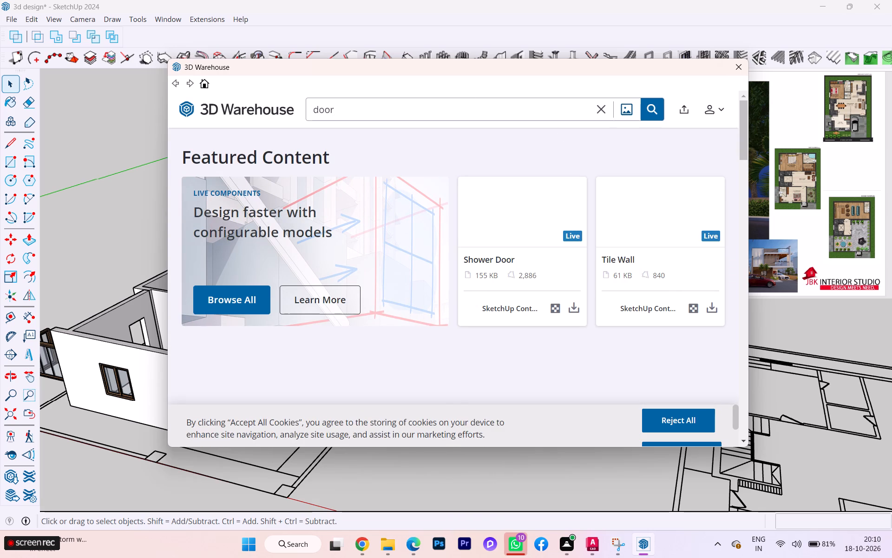
Reposition the 3D Warehouse window over the drawing and accept all cookies.
drag(461, 69, 406, 113)
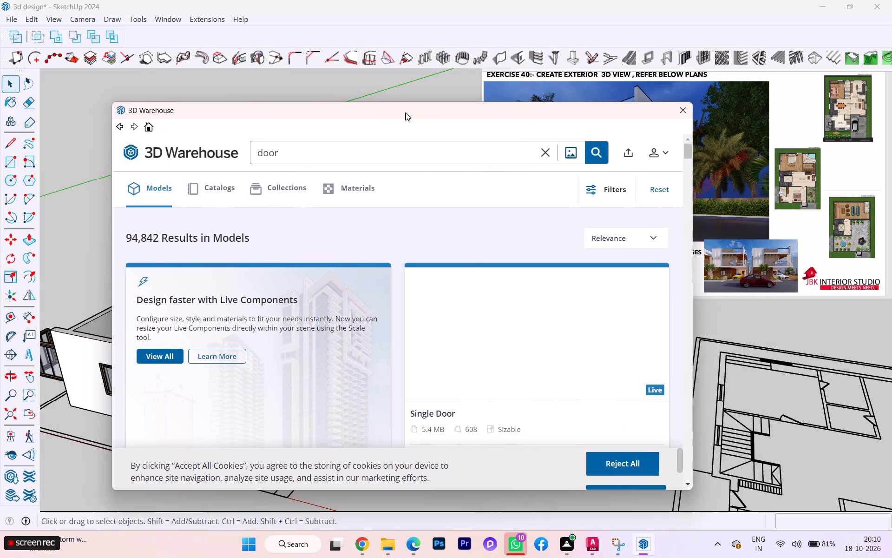
drag(406, 113, 408, 110)
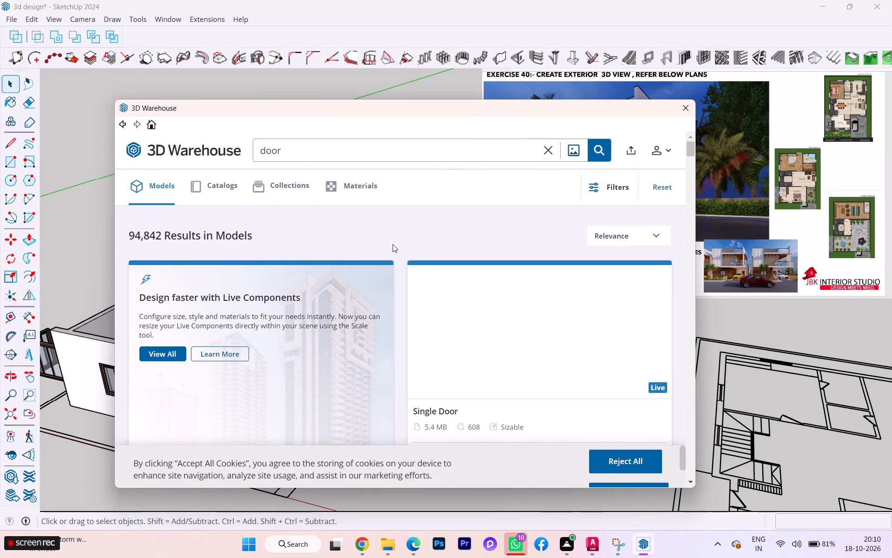
scroll(407, 253, down, 4)
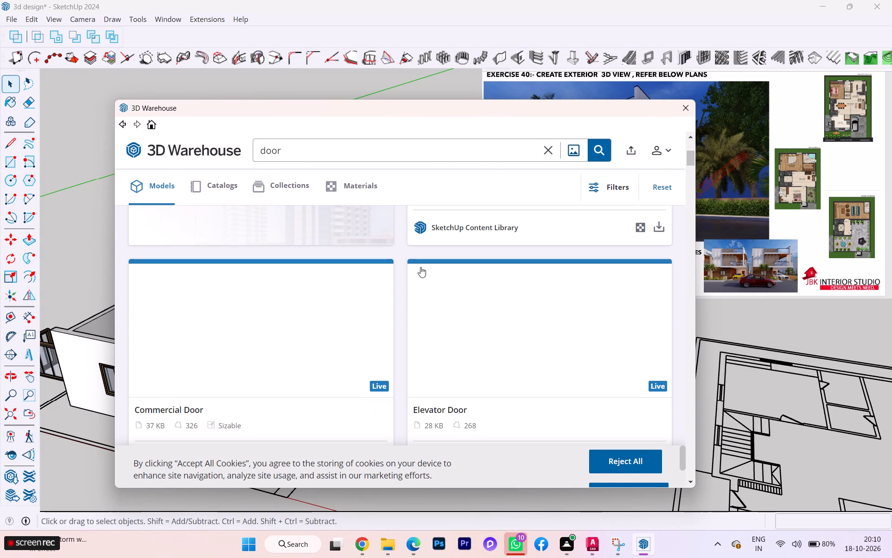
scroll(420, 267, down, 3)
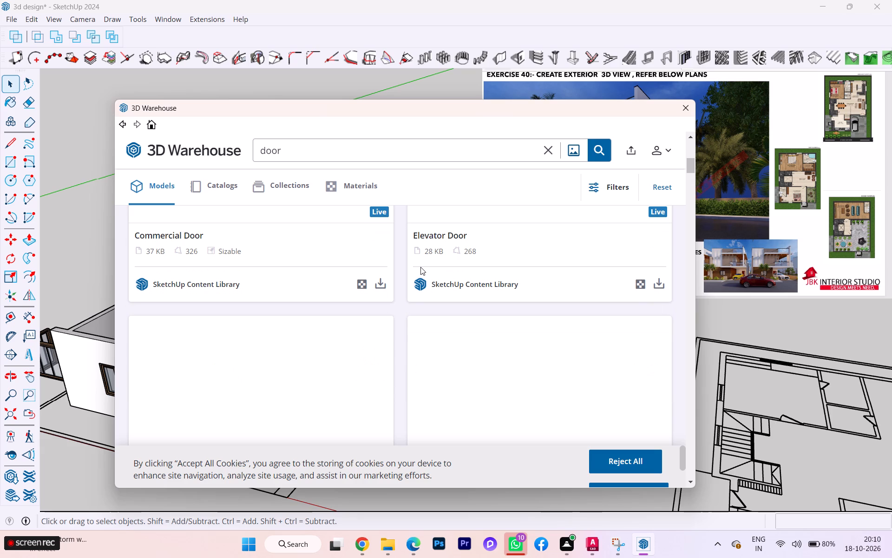
scroll(420, 267, down, 1)
scroll(625, 463, down, 2)
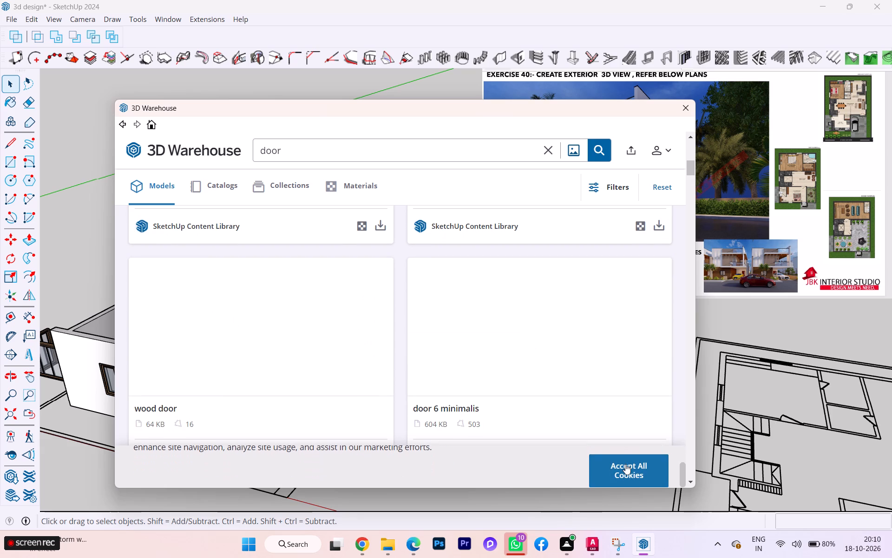
click(625, 464)
Browse the door model results, comparing single doors and multi-door collections for a set suitable for the house.
scroll(440, 352, up, 2)
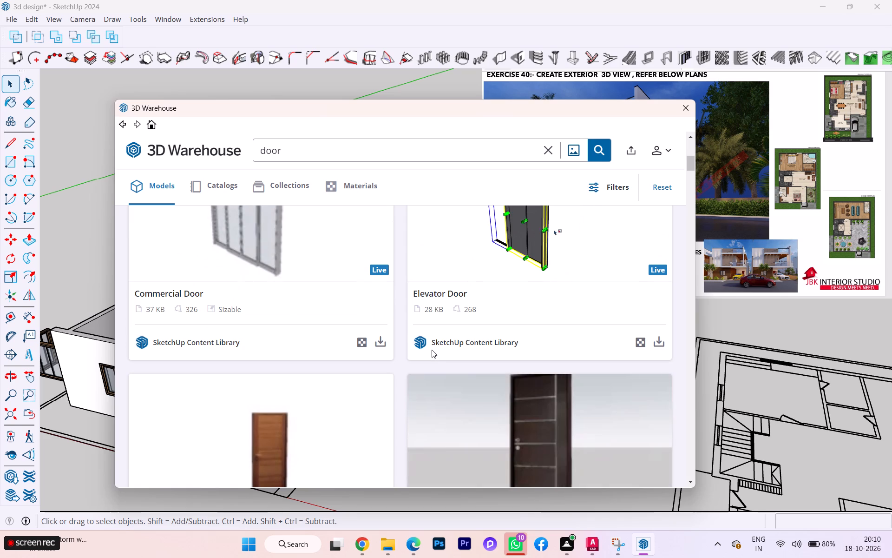
scroll(367, 382, down, 6)
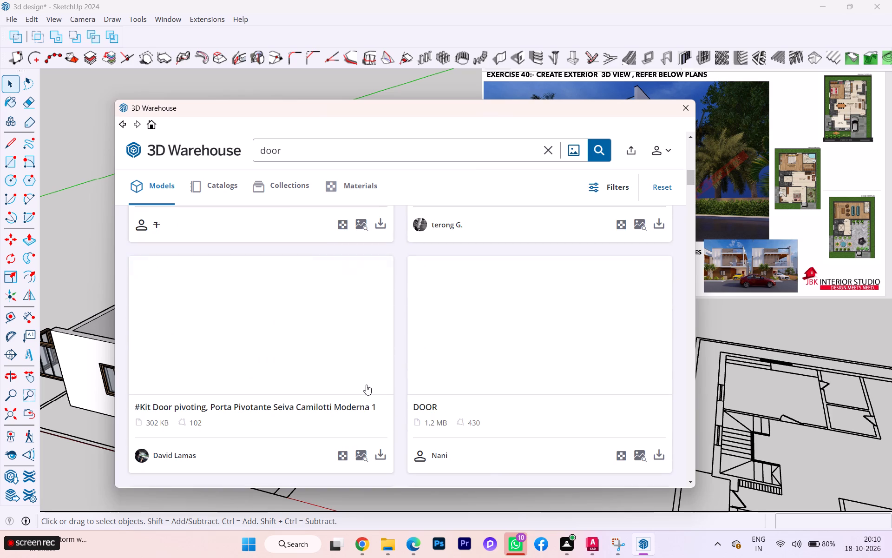
scroll(366, 385, up, 1)
scroll(366, 385, down, 5)
scroll(366, 385, up, 1)
scroll(366, 385, down, 1)
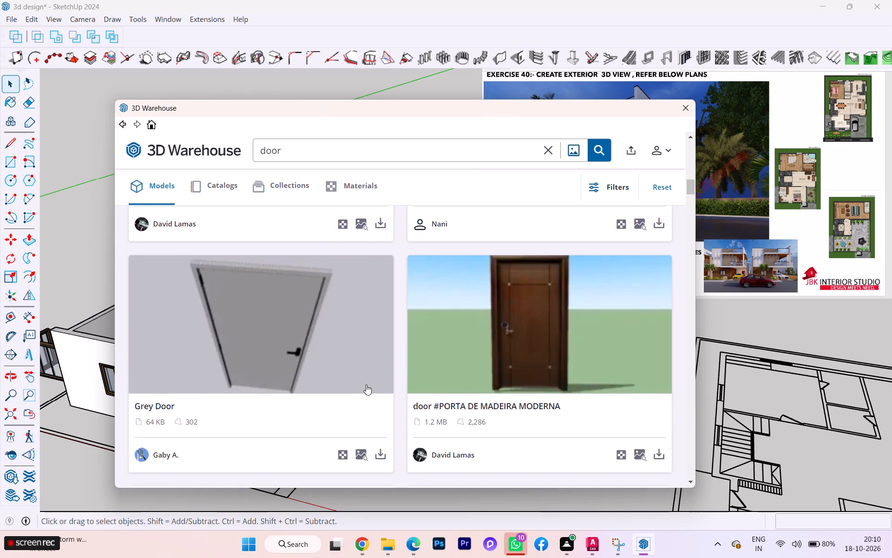
scroll(366, 385, down, 3)
scroll(366, 385, up, 1)
scroll(366, 385, down, 2)
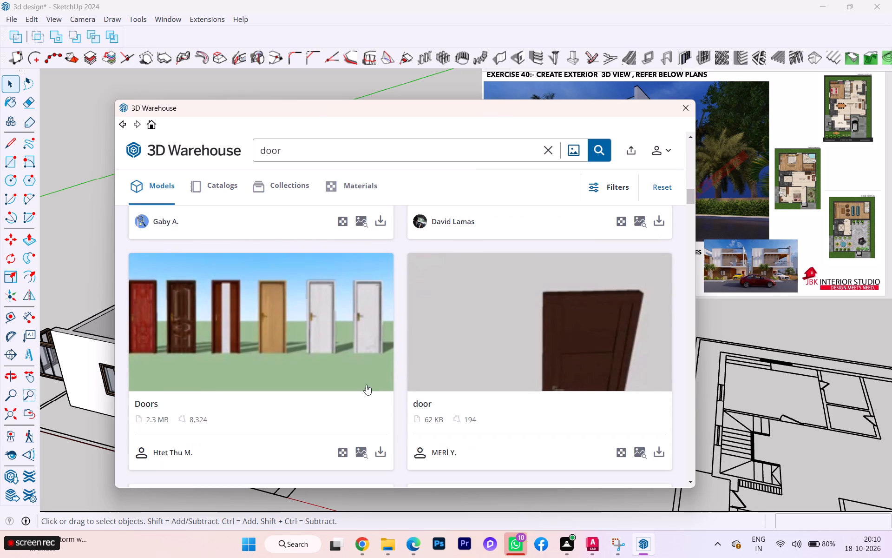
scroll(366, 385, down, 2)
scroll(366, 385, up, 2)
scroll(366, 385, down, 6)
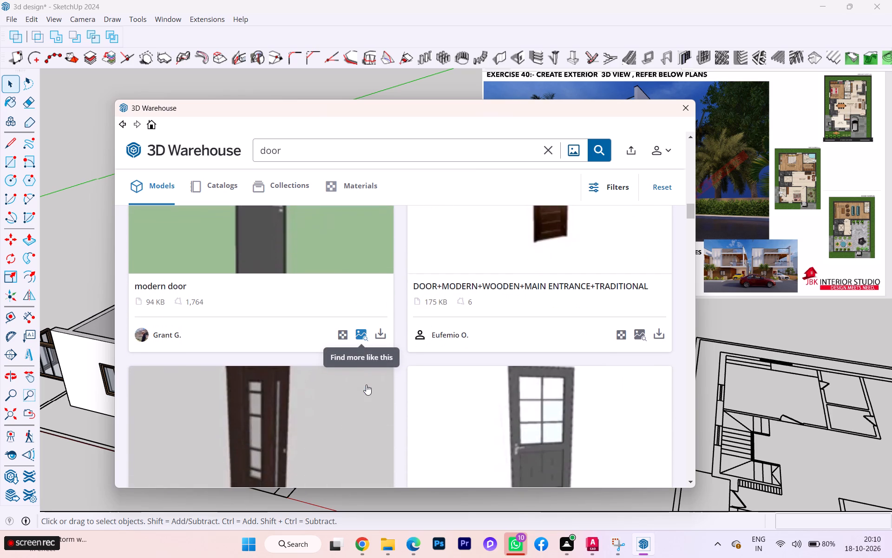
scroll(366, 385, down, 9)
scroll(366, 385, up, 5)
scroll(366, 385, down, 2)
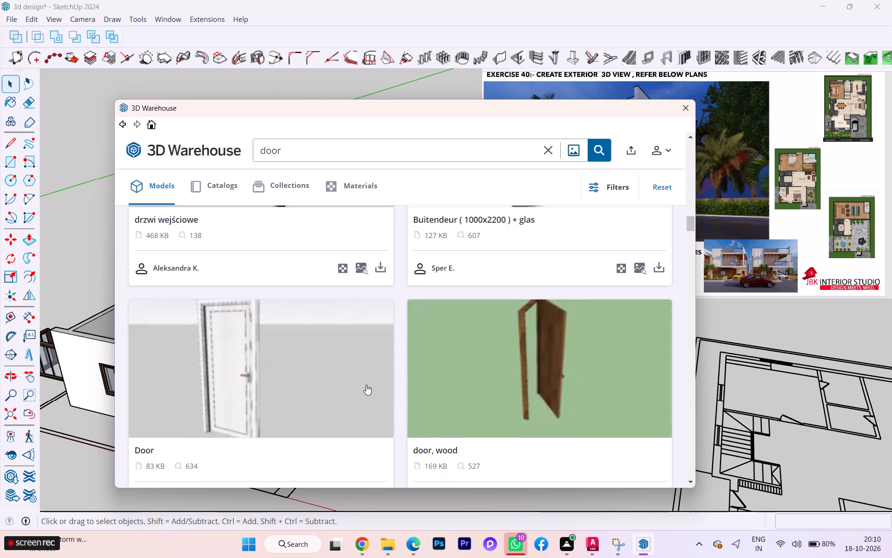
scroll(366, 385, down, 4)
scroll(366, 385, up, 1)
scroll(366, 385, down, 3)
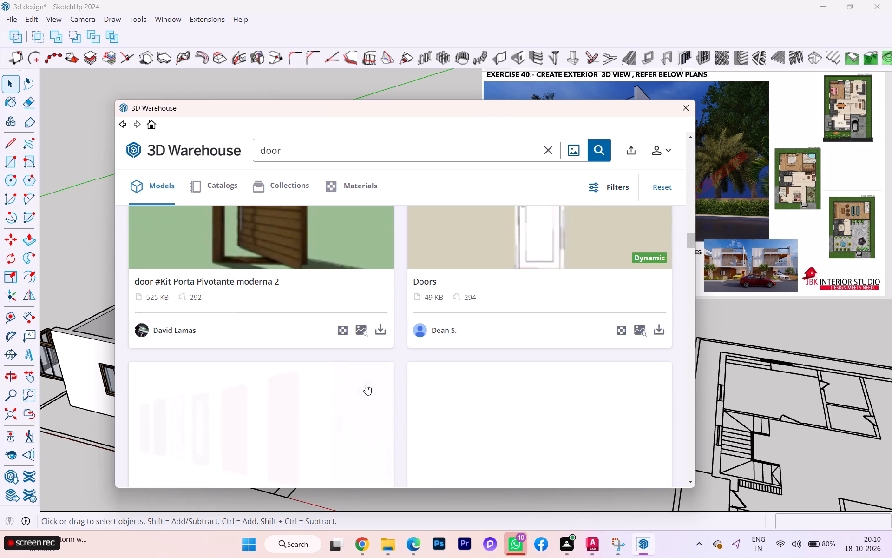
scroll(366, 385, up, 1)
scroll(366, 385, down, 5)
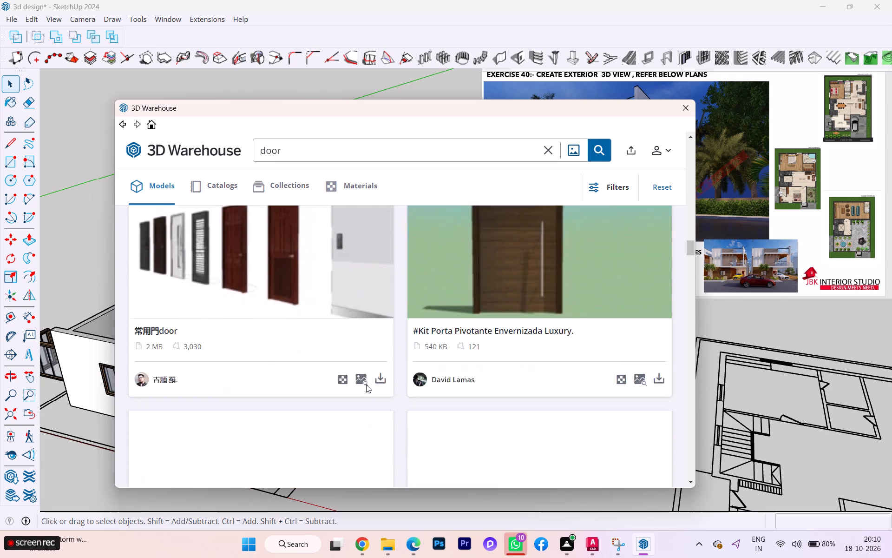
scroll(366, 385, up, 2)
scroll(366, 385, down, 4)
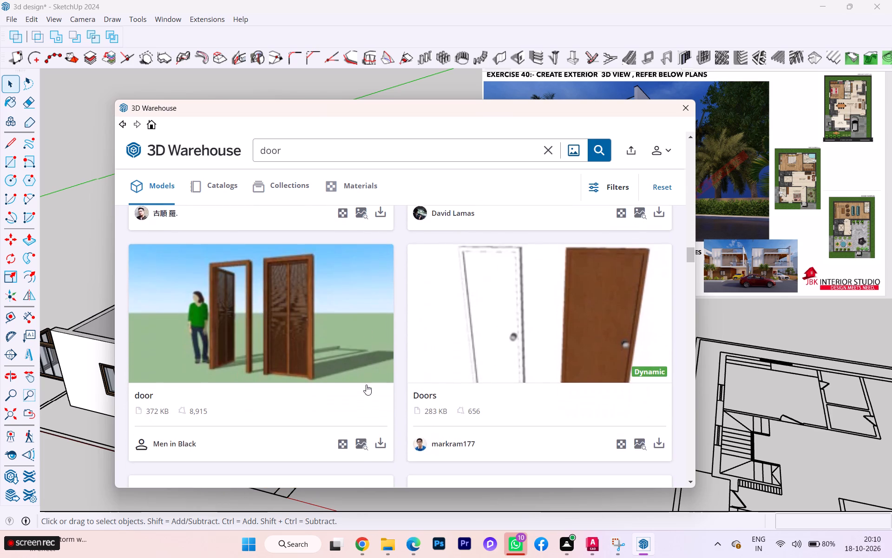
scroll(366, 385, down, 4)
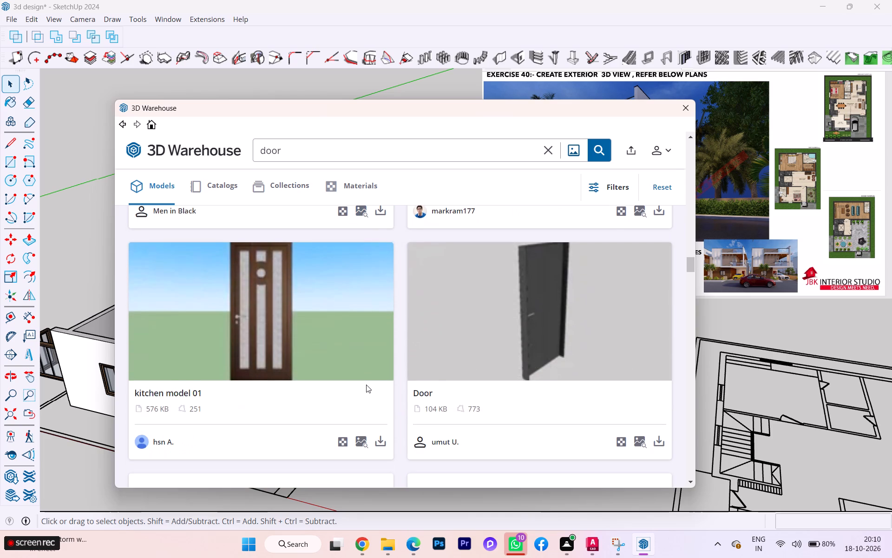
scroll(366, 385, down, 6)
scroll(366, 385, up, 3)
scroll(366, 385, down, 2)
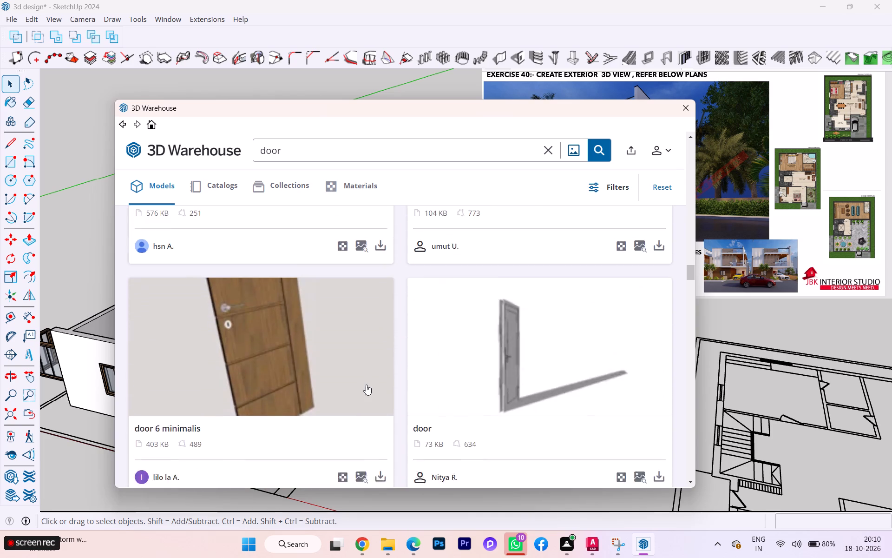
scroll(366, 385, down, 5)
scroll(366, 385, up, 1)
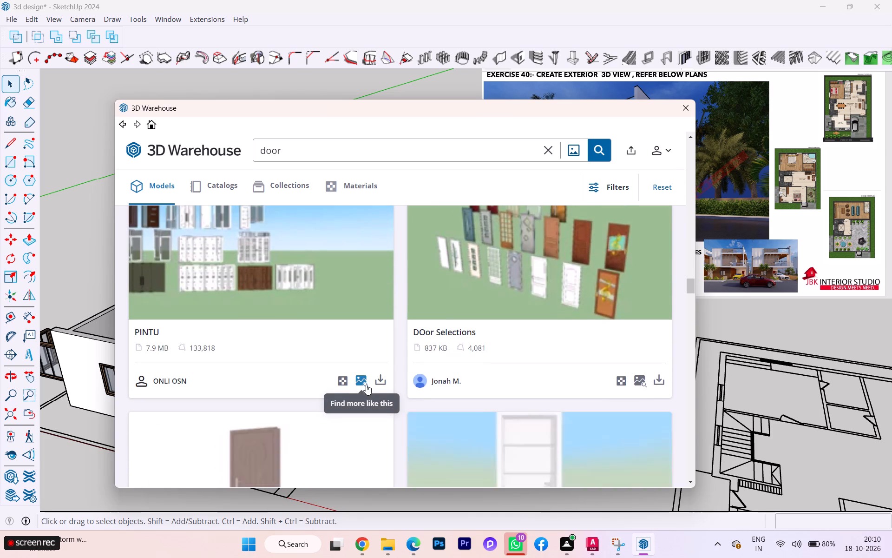
Load the "DOor Selections" model directly into the drawing and place it on the empty ground beside the house, near the loose window.
scroll(366, 385, up, 1)
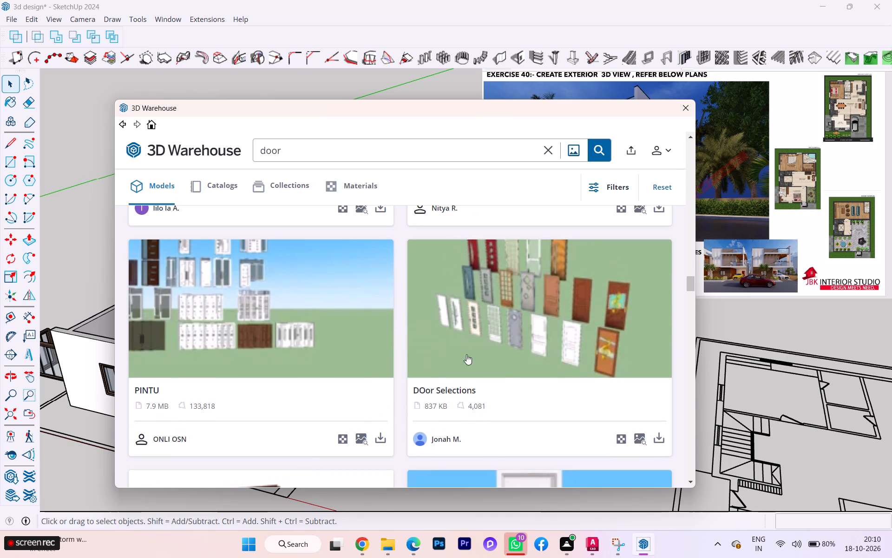
click(660, 432)
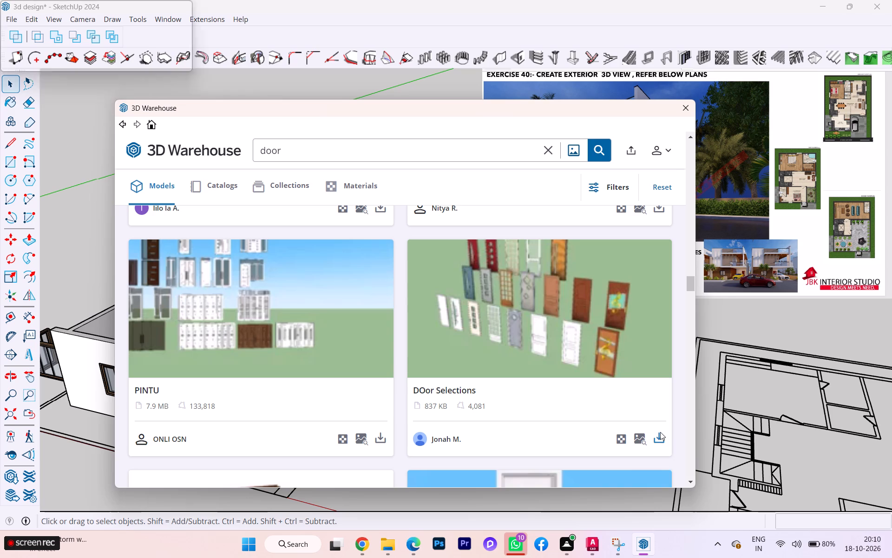
click(363, 308)
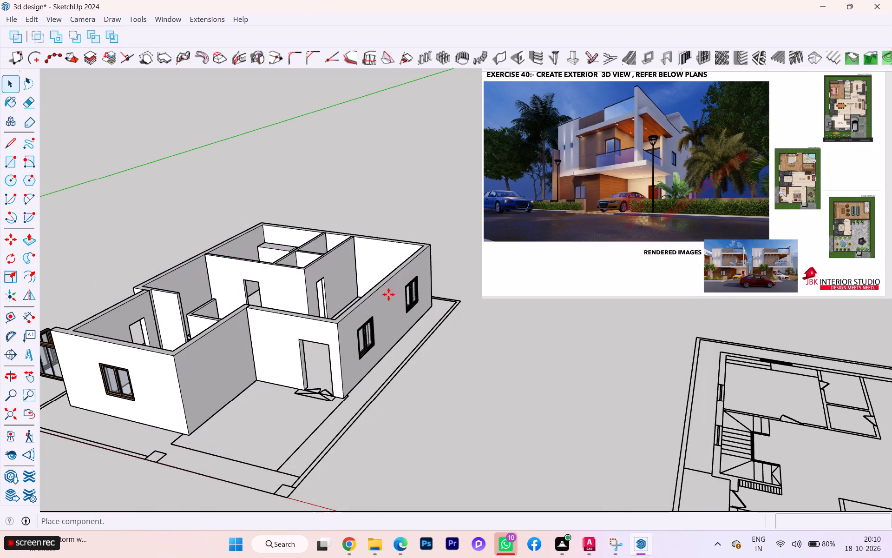
scroll(457, 365, down, 2)
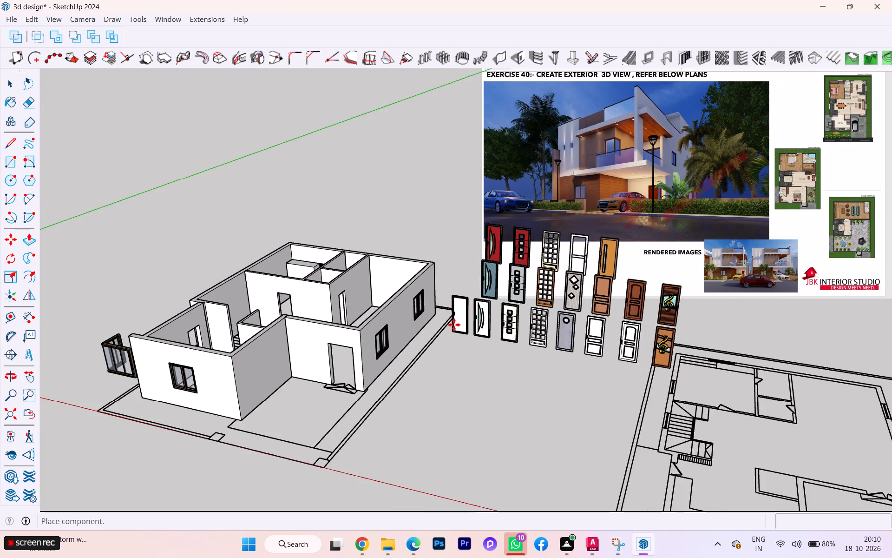
scroll(455, 323, down, 2)
scroll(455, 323, up, 1)
scroll(455, 323, down, 1)
scroll(299, 421, down, 1)
scroll(300, 421, up, 1)
scroll(308, 416, down, 1)
middle_drag(321, 408, 407, 391)
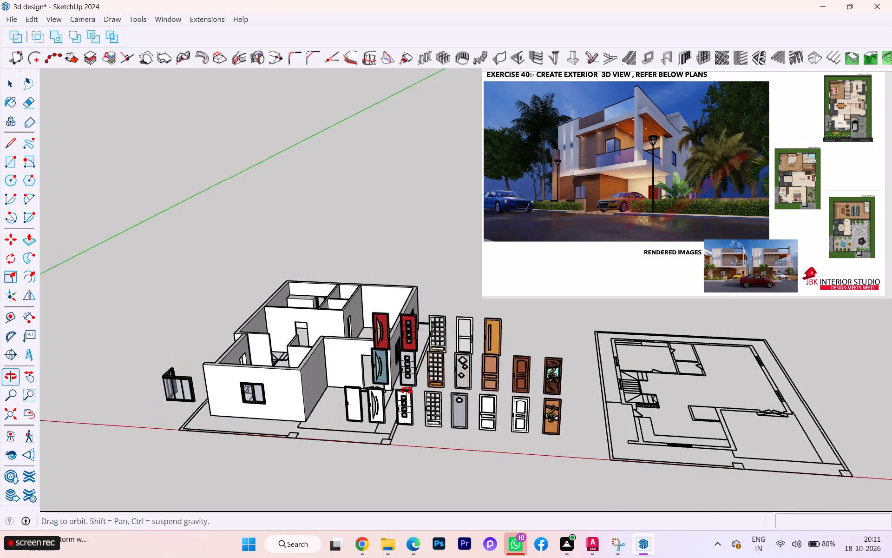
middle_drag(407, 391, 506, 369)
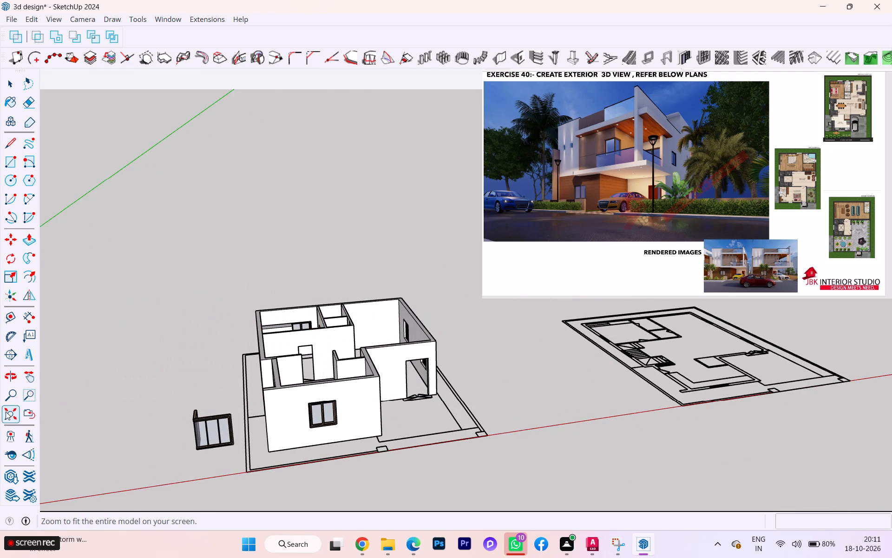
scroll(83, 388, down, 2)
scroll(147, 385, down, 3)
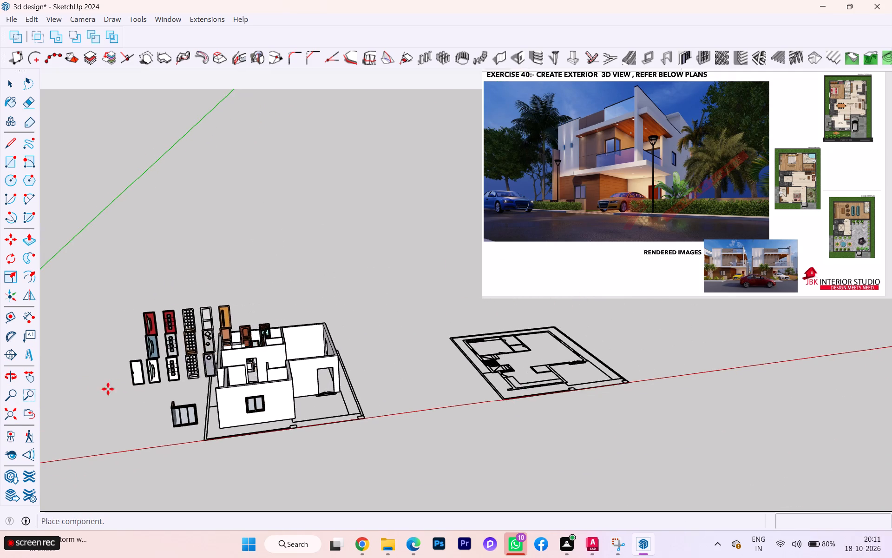
click(75, 392)
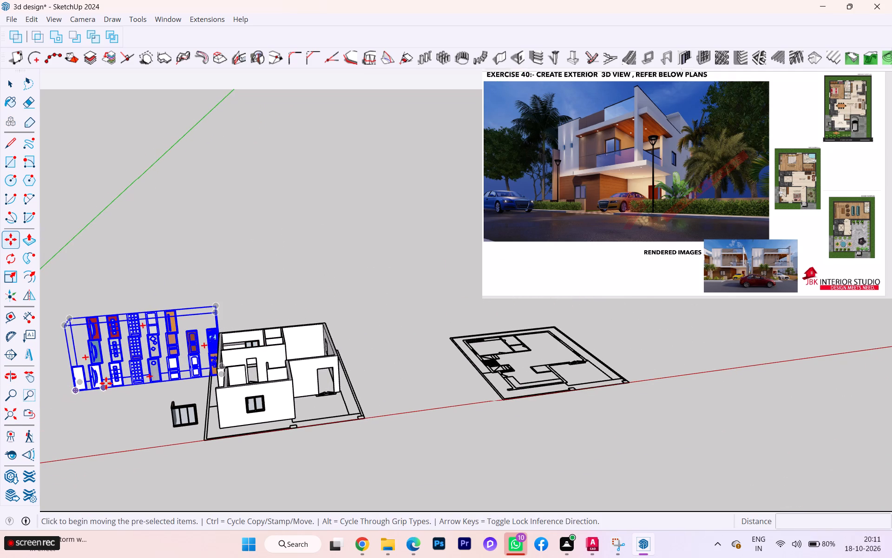
Move the placed door set about 6' 5" farther away from the house and clear the selection.
click(106, 383)
click(76, 386)
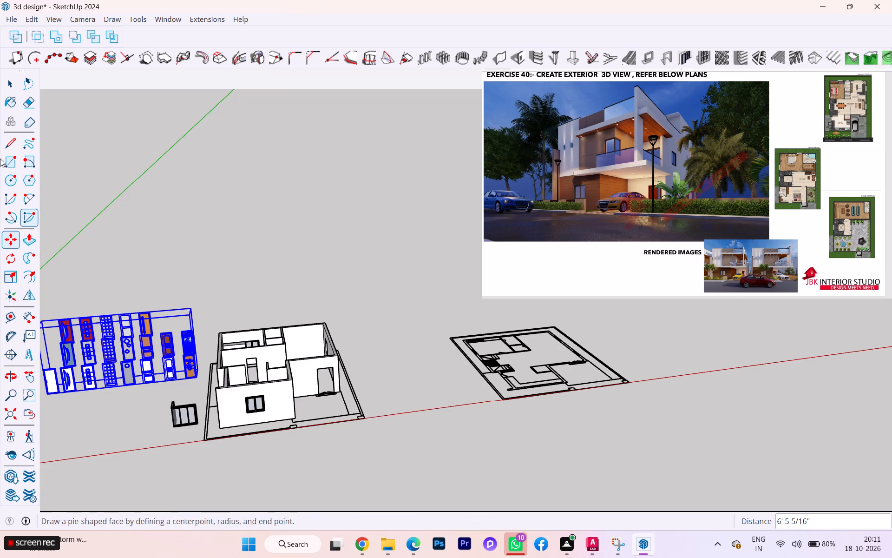
click(13, 87)
key(Escape)
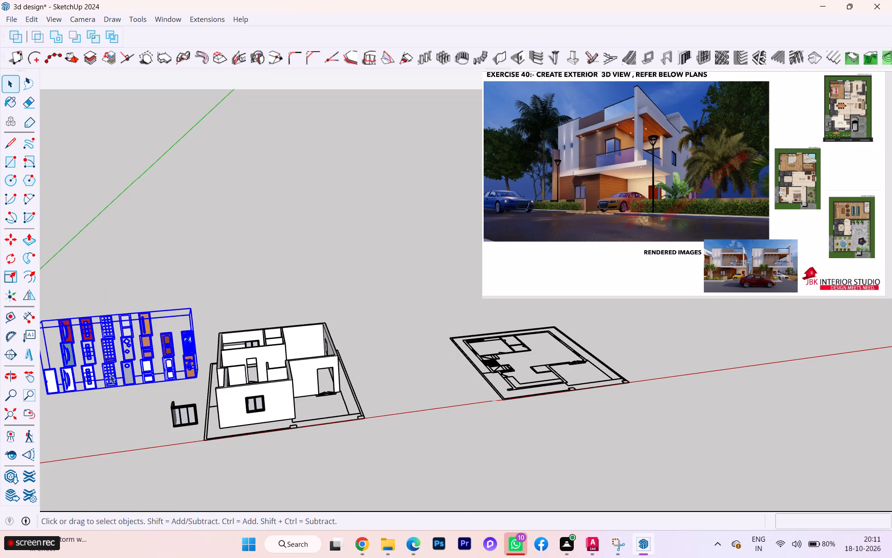
click(200, 245)
Examine the wooden, white and glazed doors at the house end of the placed set.
scroll(137, 353, up, 16)
scroll(135, 356, down, 2)
scroll(135, 356, up, 1)
scroll(135, 356, down, 5)
scroll(135, 356, up, 2)
scroll(135, 356, down, 1)
scroll(184, 347, up, 1)
scroll(184, 347, down, 1)
scroll(184, 347, up, 3)
scroll(190, 348, down, 2)
scroll(190, 348, up, 5)
scroll(305, 339, up, 1)
scroll(309, 338, down, 1)
scroll(310, 338, up, 1)
scroll(312, 337, down, 3)
scroll(313, 337, up, 4)
scroll(335, 325, down, 3)
scroll(396, 317, down, 1)
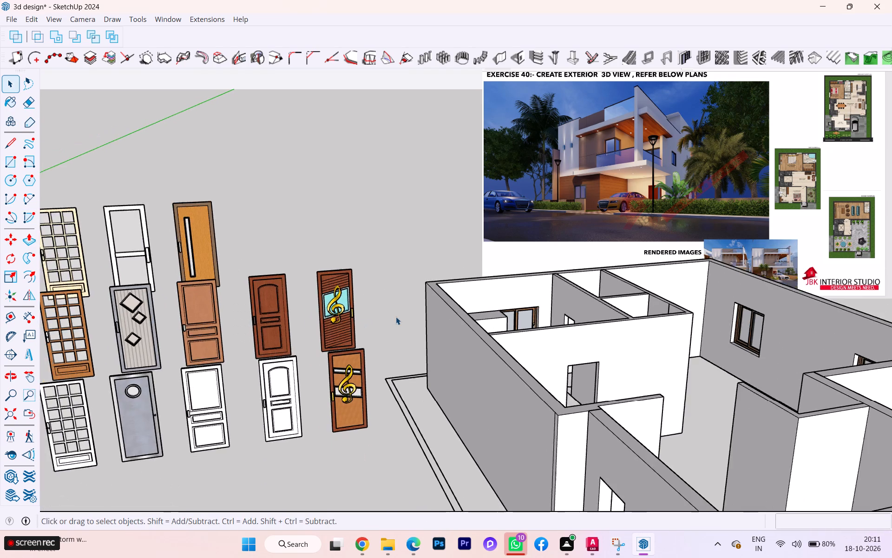
Examine the doors at the far end of the set up close, including the red ones with curved and square glass panels.
scroll(396, 317, down, 7)
scroll(161, 306, up, 5)
scroll(131, 286, down, 3)
scroll(131, 286, up, 3)
scroll(128, 293, down, 1)
scroll(128, 293, up, 1)
scroll(128, 293, down, 2)
scroll(128, 293, up, 2)
scroll(128, 293, down, 3)
scroll(128, 293, up, 1)
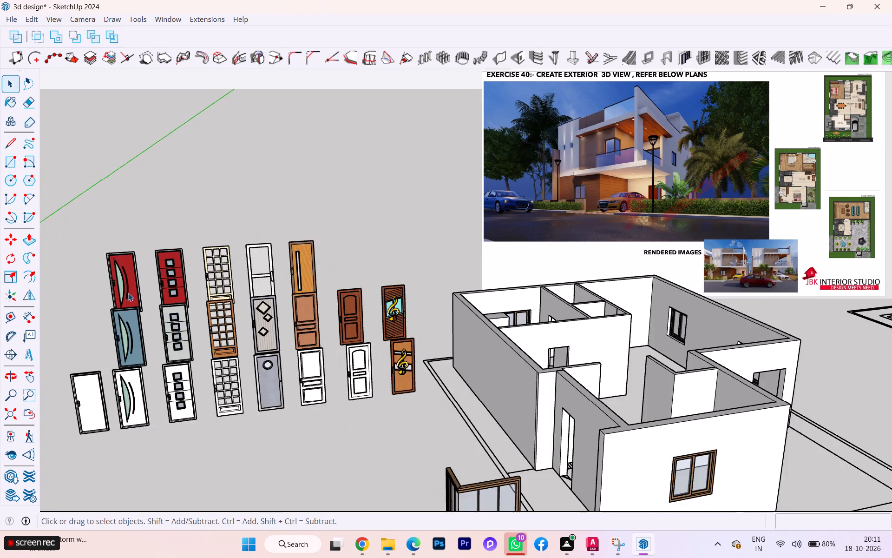
scroll(128, 293, up, 1)
scroll(128, 293, down, 2)
scroll(128, 293, up, 1)
scroll(128, 293, down, 1)
scroll(128, 293, up, 3)
scroll(128, 293, down, 2)
scroll(128, 293, up, 2)
scroll(88, 305, down, 5)
scroll(88, 304, up, 8)
scroll(118, 284, down, 1)
scroll(118, 284, up, 14)
scroll(139, 282, down, 1)
scroll(139, 282, up, 1)
scroll(139, 282, down, 1)
scroll(139, 282, up, 7)
scroll(139, 282, down, 1)
scroll(139, 282, up, 3)
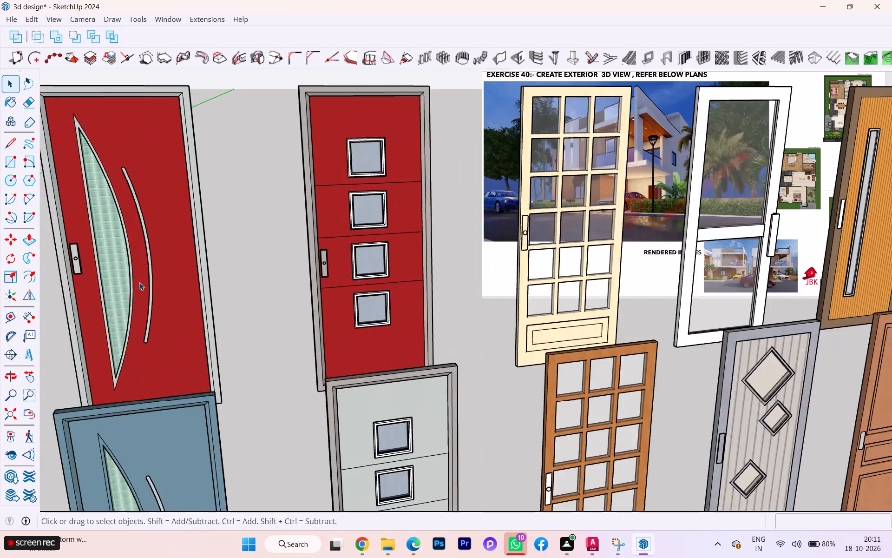
scroll(139, 282, up, 7)
scroll(141, 290, down, 3)
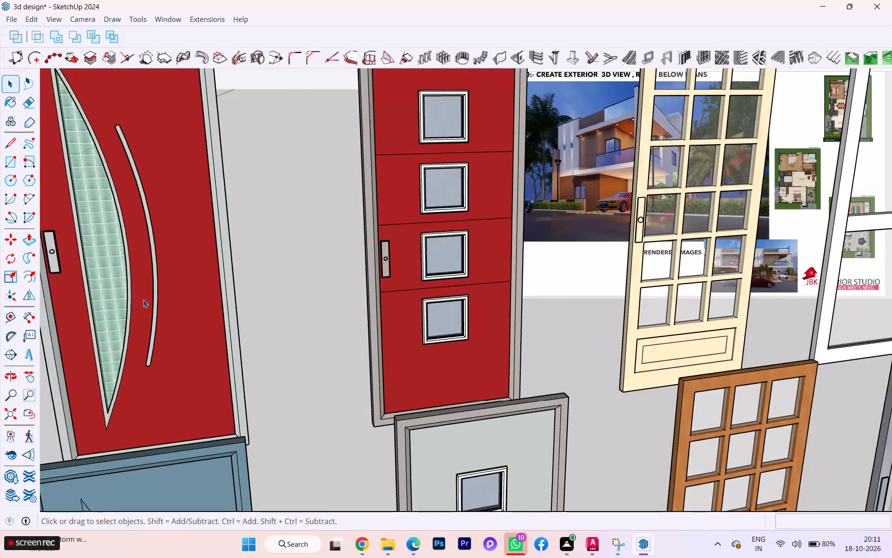
Review all rows of the placed door set together, from the red doors to the treble-clef ones.
scroll(144, 301, down, 2)
scroll(146, 303, up, 1)
scroll(146, 303, down, 6)
scroll(149, 305, up, 1)
scroll(149, 305, down, 1)
scroll(151, 306, up, 2)
scroll(151, 306, down, 2)
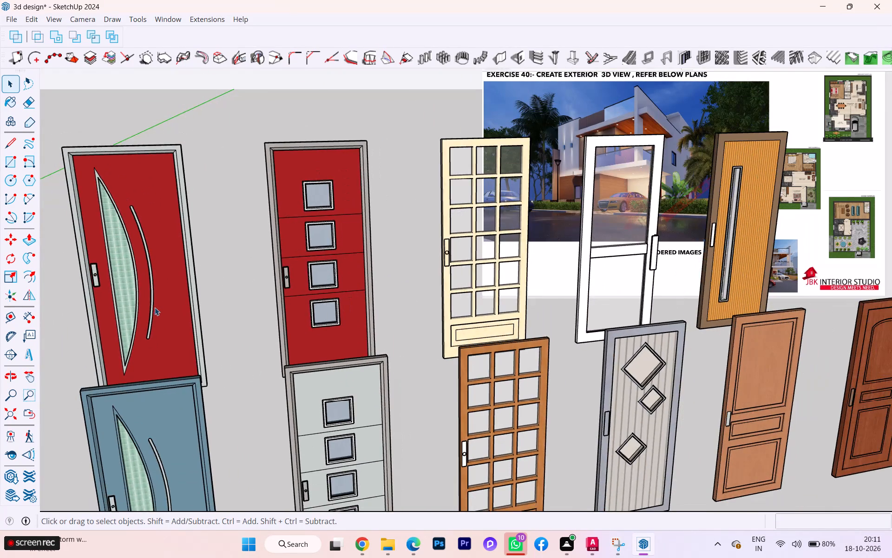
scroll(156, 307, down, 11)
scroll(164, 319, up, 1)
scroll(164, 319, down, 3)
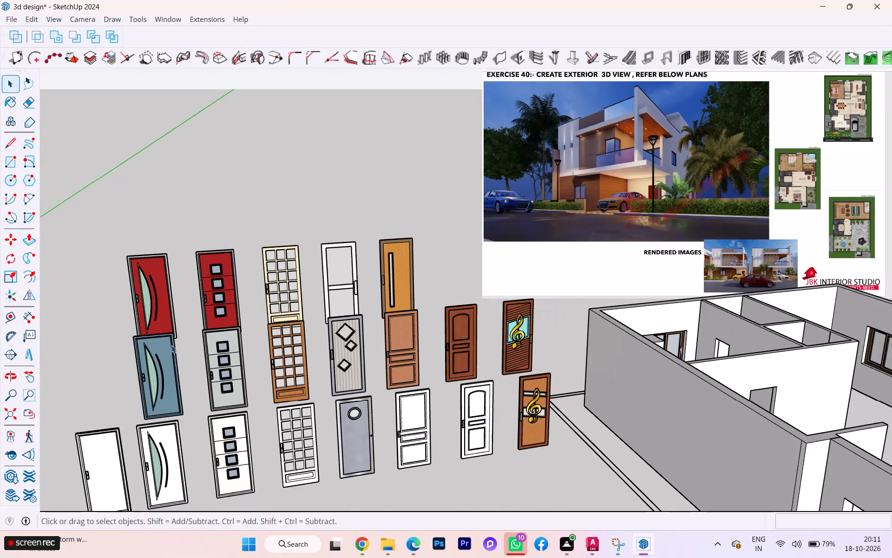
scroll(213, 470, up, 1)
scroll(207, 406, down, 2)
scroll(367, 411, up, 1)
scroll(367, 410, down, 2)
scroll(370, 410, up, 5)
scroll(417, 406, down, 1)
scroll(417, 406, up, 4)
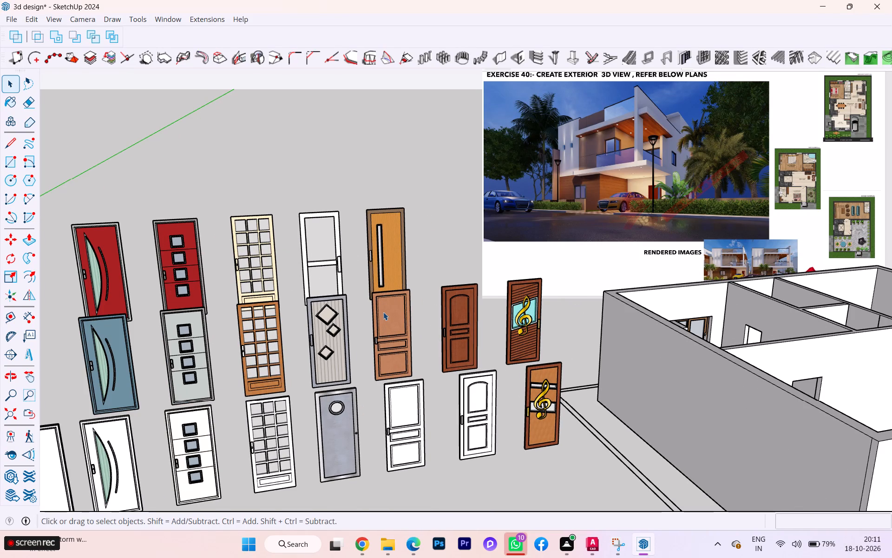
Examine the brown panelled wooden doors up close, especially the dark one with the arched upper panel.
scroll(392, 335, up, 5)
scroll(392, 335, down, 3)
scroll(392, 335, up, 6)
scroll(368, 302, down, 2)
scroll(368, 302, up, 1)
scroll(423, 315, up, 4)
scroll(468, 327, up, 2)
scroll(481, 328, down, 1)
scroll(491, 328, up, 5)
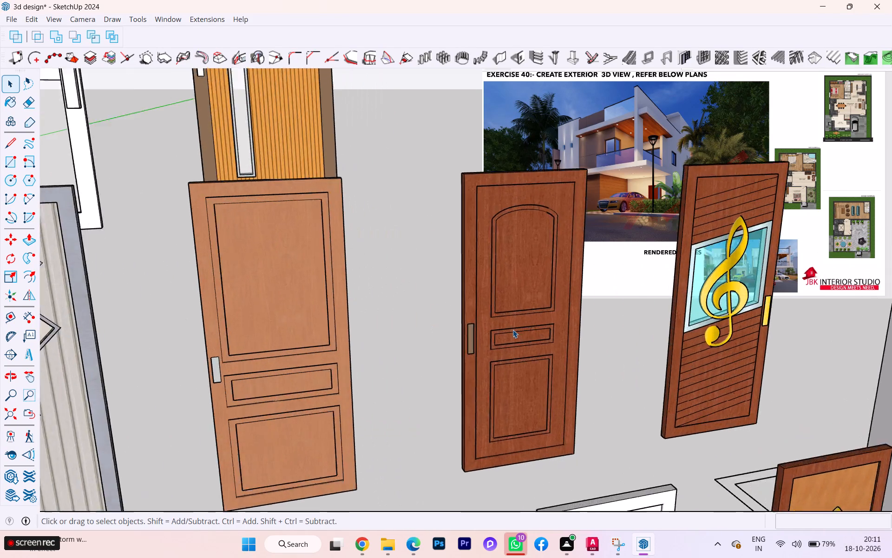
scroll(513, 330, up, 2)
scroll(510, 330, down, 1)
scroll(510, 330, up, 5)
scroll(501, 329, down, 1)
scroll(500, 329, up, 11)
scroll(498, 329, down, 1)
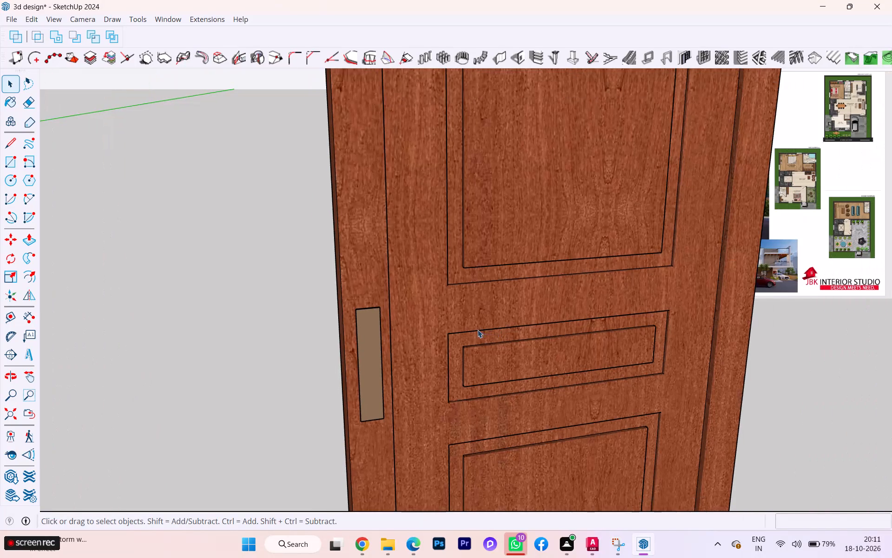
scroll(475, 330, down, 3)
middle_drag(446, 333, 278, 330)
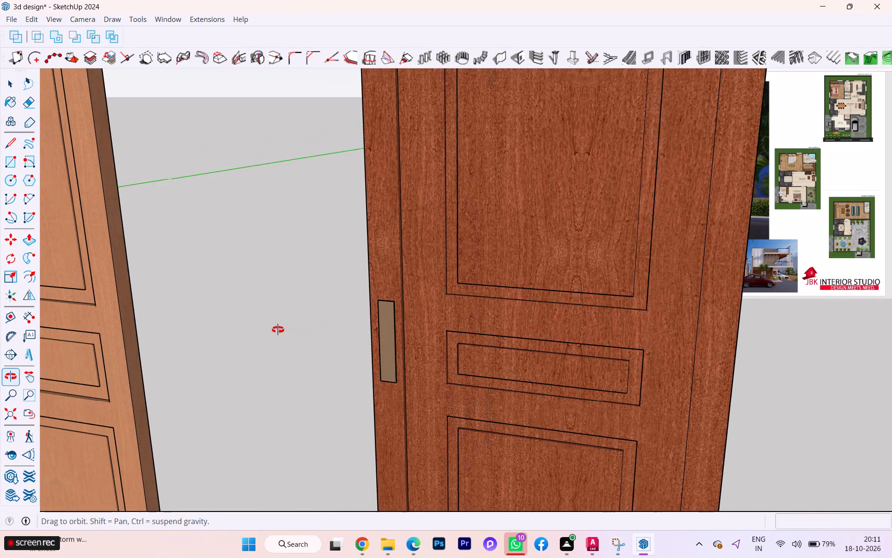
middle_drag(278, 330, 294, 327)
scroll(453, 327, down, 1)
scroll(456, 327, up, 1)
scroll(461, 329, down, 5)
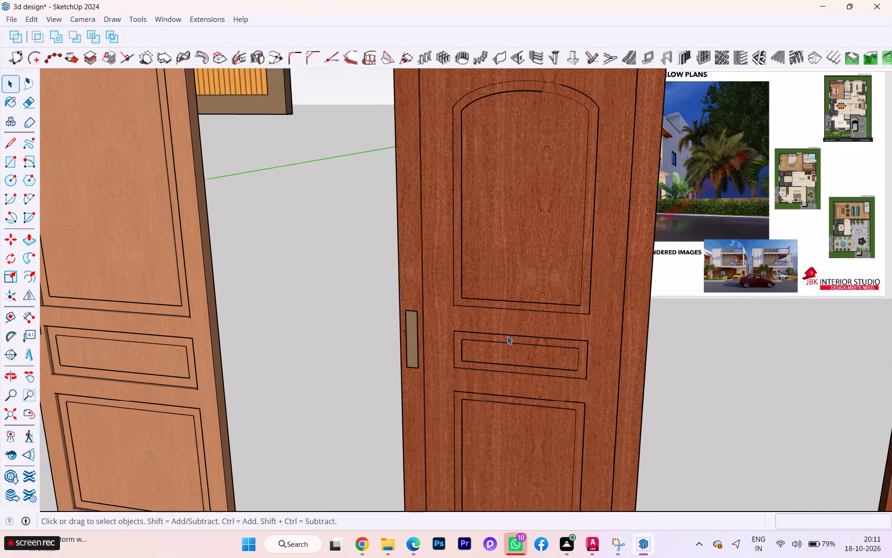
scroll(507, 336, down, 4)
scroll(244, 339, up, 5)
scroll(223, 339, down, 3)
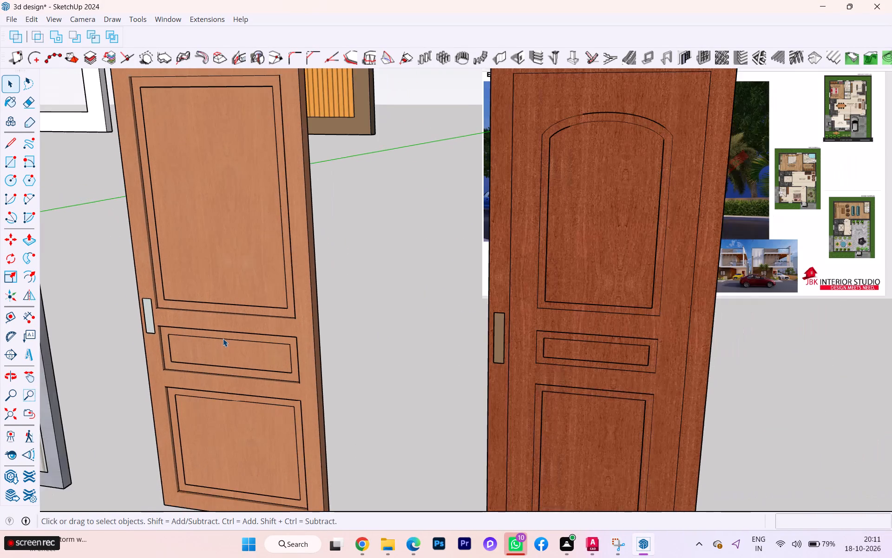
scroll(264, 331, down, 4)
scroll(274, 332, up, 4)
scroll(291, 334, down, 11)
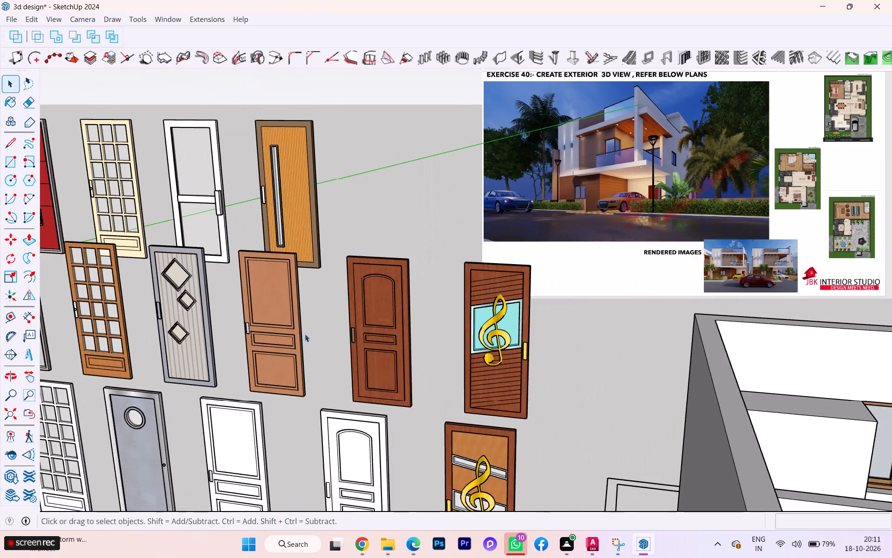
Compare the door set with the house's interior door openings and fitted wooden windows.
scroll(306, 334, down, 1)
scroll(306, 334, up, 1)
scroll(306, 334, down, 6)
scroll(316, 335, up, 1)
scroll(317, 336, down, 3)
scroll(339, 346, up, 1)
scroll(339, 346, down, 1)
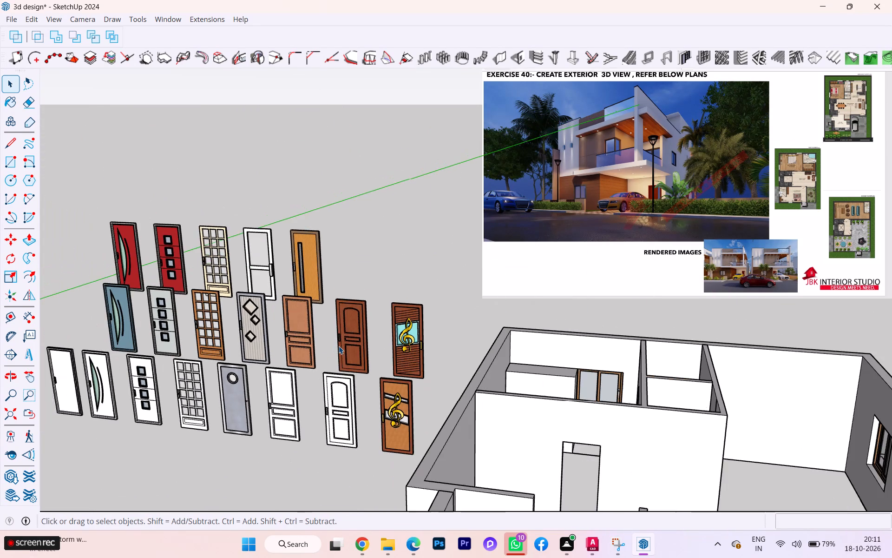
scroll(339, 346, down, 2)
scroll(439, 410, down, 1)
scroll(432, 373, down, 7)
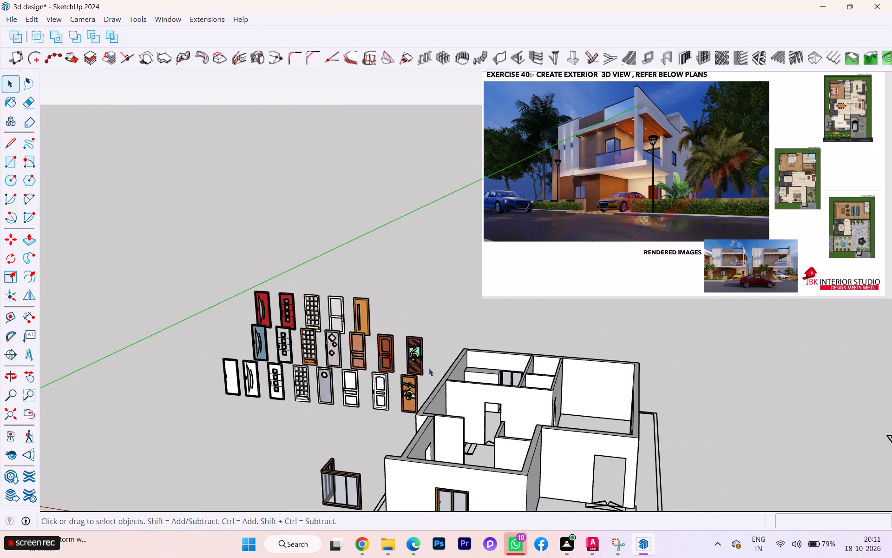
scroll(488, 454, down, 1)
scroll(482, 459, up, 9)
scroll(482, 492, down, 1)
scroll(482, 492, up, 4)
scroll(467, 487, down, 1)
scroll(467, 487, up, 3)
scroll(466, 486, down, 3)
scroll(466, 486, up, 4)
scroll(466, 485, down, 1)
scroll(466, 485, up, 7)
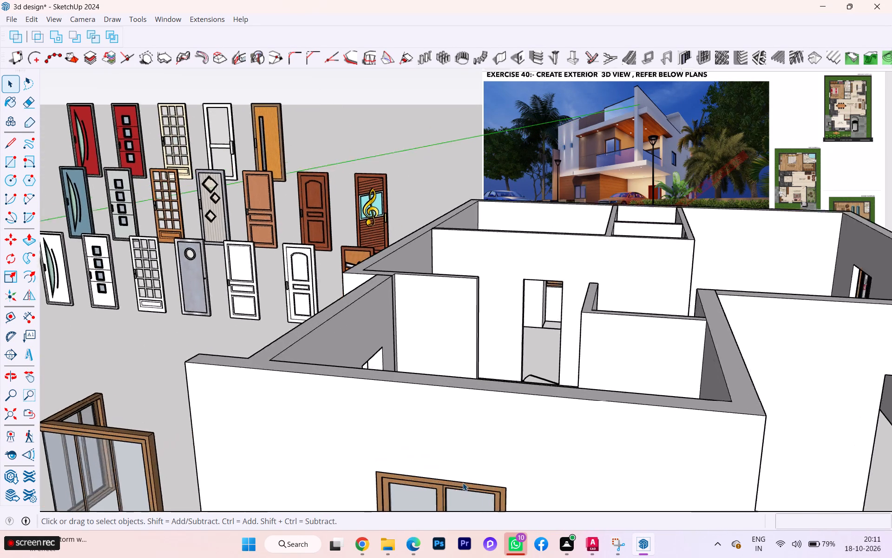
scroll(463, 483, up, 5)
scroll(460, 478, down, 3)
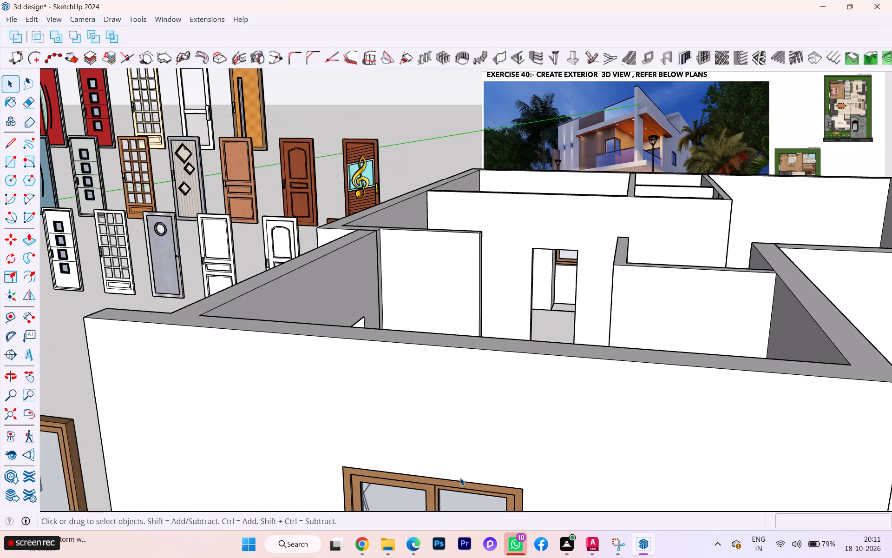
scroll(460, 474, down, 5)
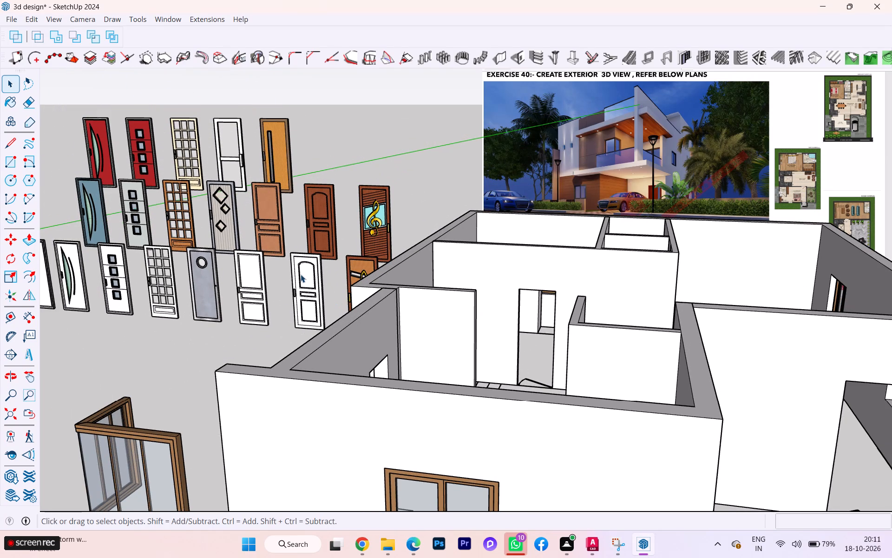
Delete the whole placed door set from beside the house.
click(301, 274)
right_click(298, 273)
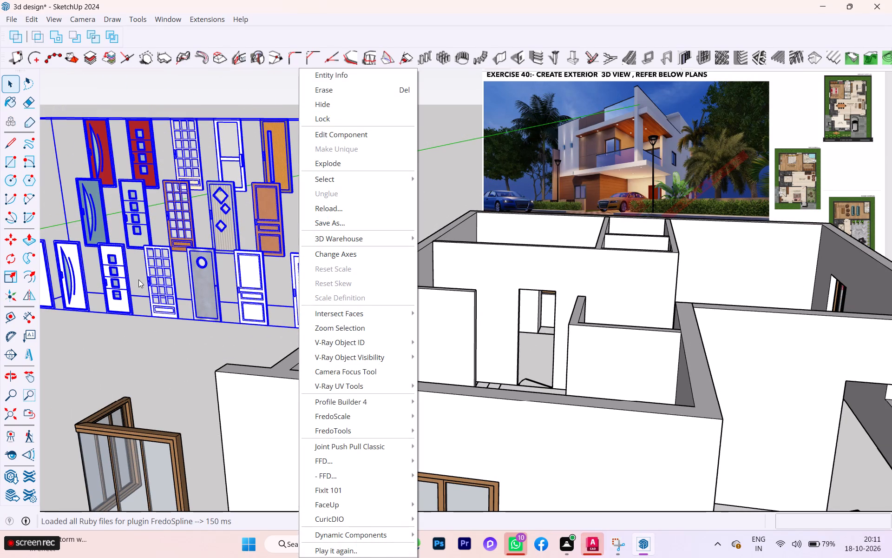
key(Delete)
click(157, 341)
key(Delete)
click(169, 300)
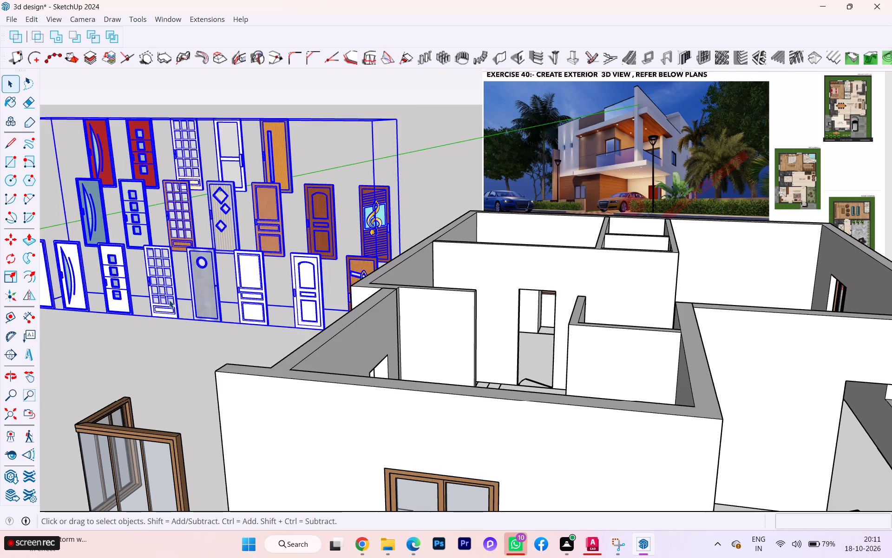
key(Delete)
Reopen 3D Warehouse and browse the "door" model results for a replacement door.
click(8, 476)
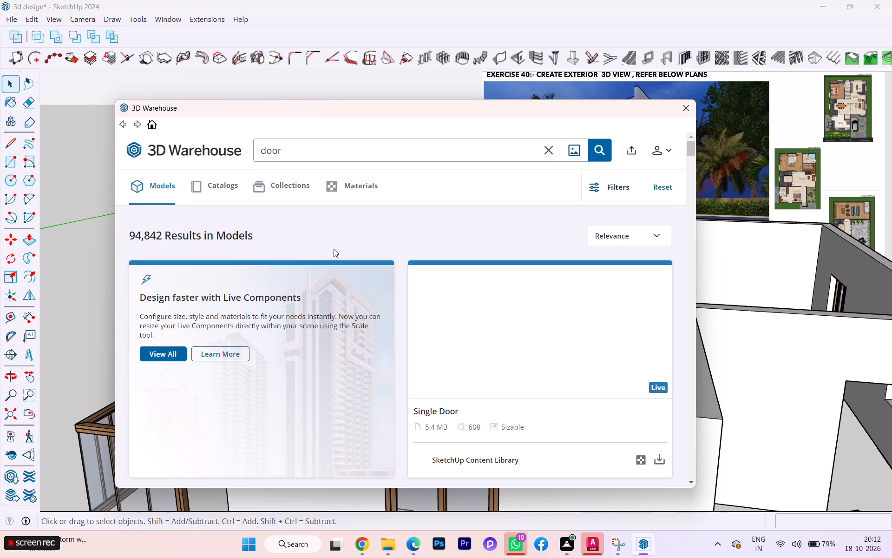
scroll(334, 249, down, 5)
scroll(333, 249, up, 2)
scroll(333, 249, down, 1)
scroll(333, 249, up, 2)
scroll(333, 249, down, 2)
scroll(333, 249, up, 4)
scroll(333, 249, down, 6)
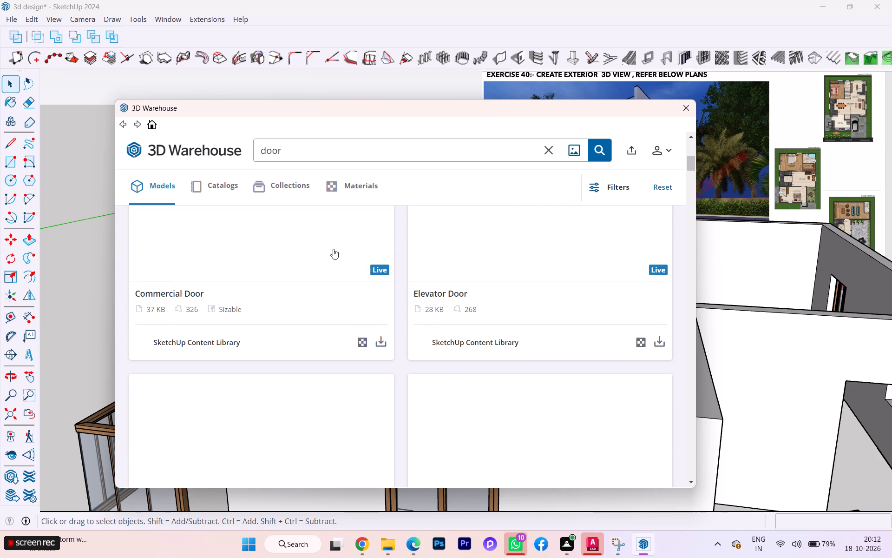
scroll(333, 249, down, 4)
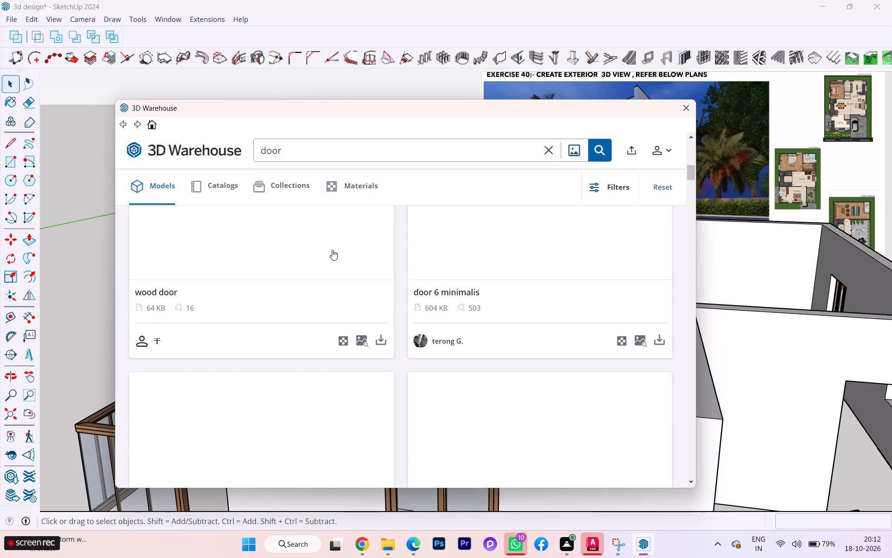
scroll(332, 250, down, 4)
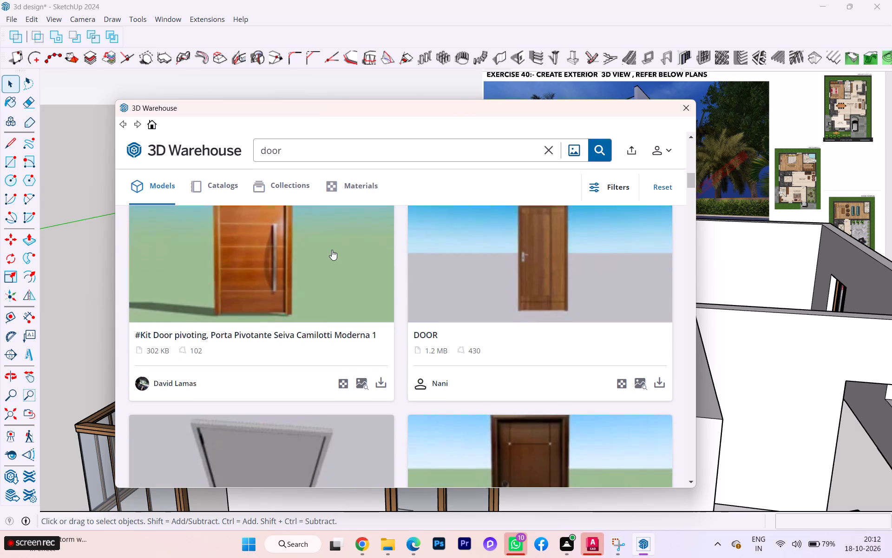
scroll(332, 250, down, 4)
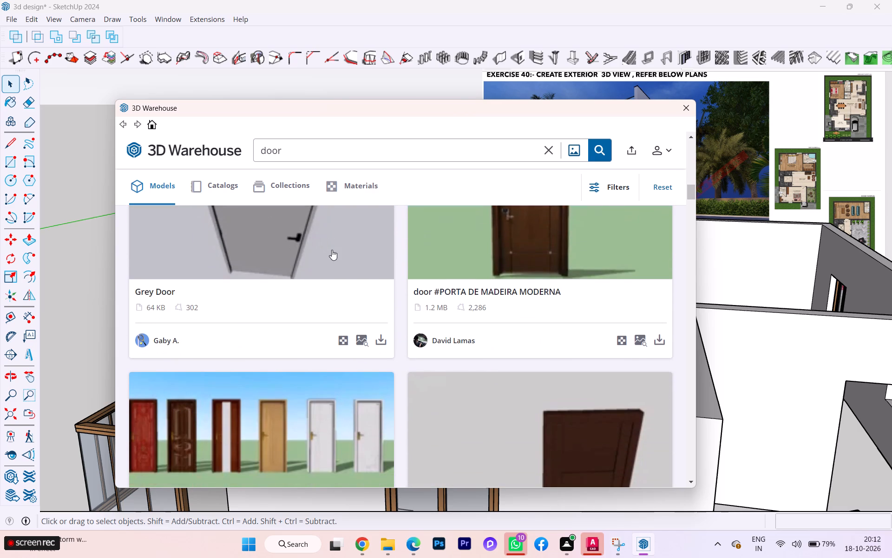
Examine the "Doors" set of six and the neighbouring single-door models in the 3D Warehouse results.
scroll(332, 250, up, 3)
scroll(332, 250, down, 3)
scroll(332, 250, up, 2)
scroll(332, 250, down, 1)
scroll(332, 250, up, 1)
scroll(332, 250, down, 2)
scroll(332, 250, up, 1)
scroll(332, 250, down, 5)
scroll(332, 250, up, 1)
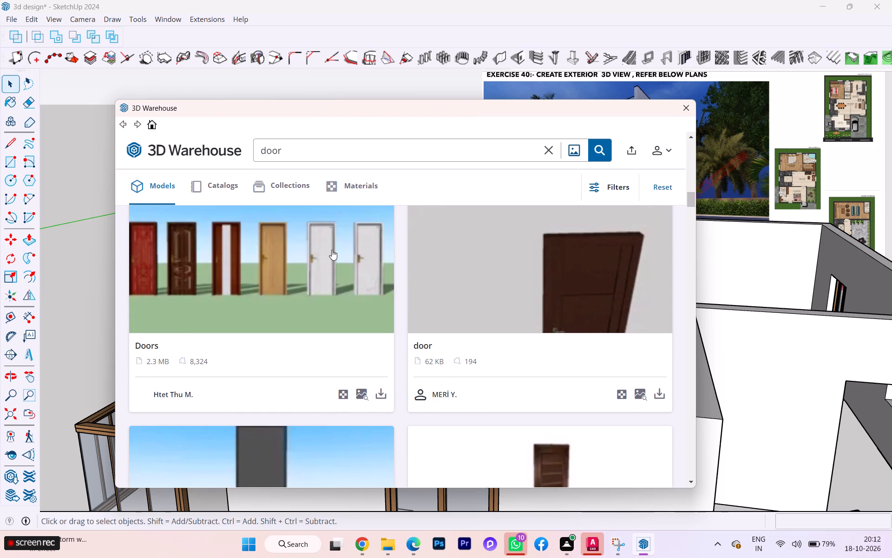
scroll(332, 250, up, 1)
scroll(332, 250, down, 2)
scroll(332, 250, up, 2)
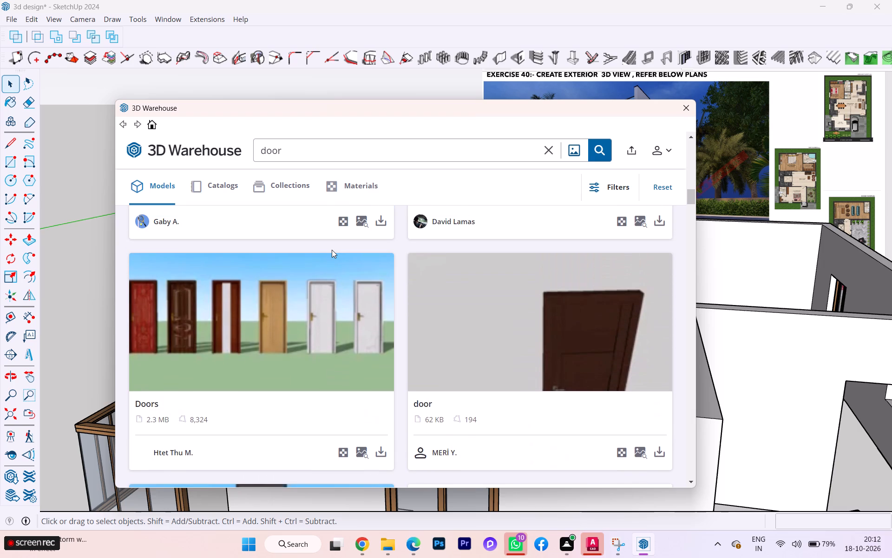
scroll(332, 250, down, 1)
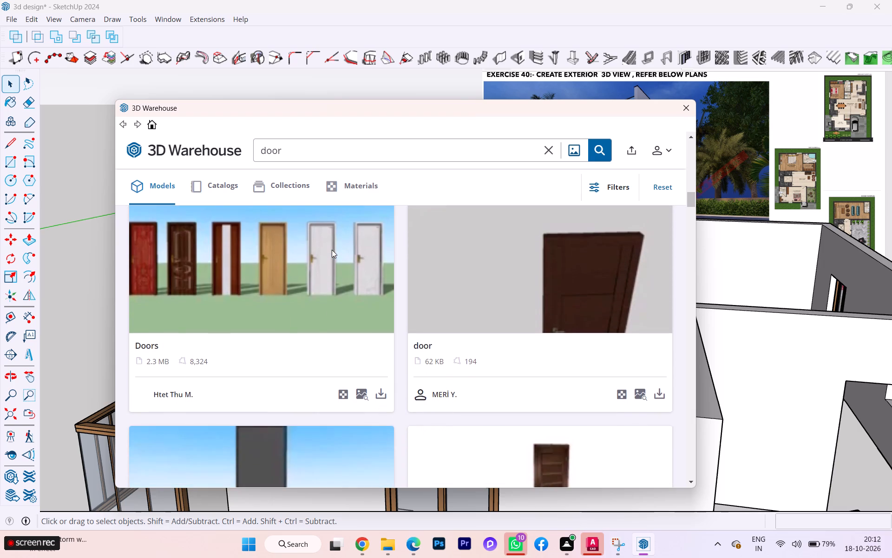
Browse further through the "door" results, past the modern, glazed and pivoting door models.
scroll(332, 250, down, 5)
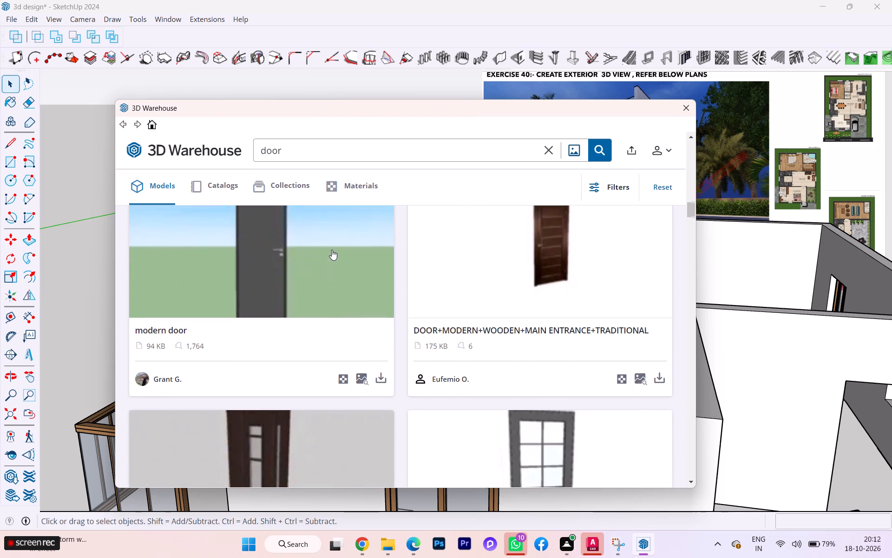
scroll(332, 250, down, 4)
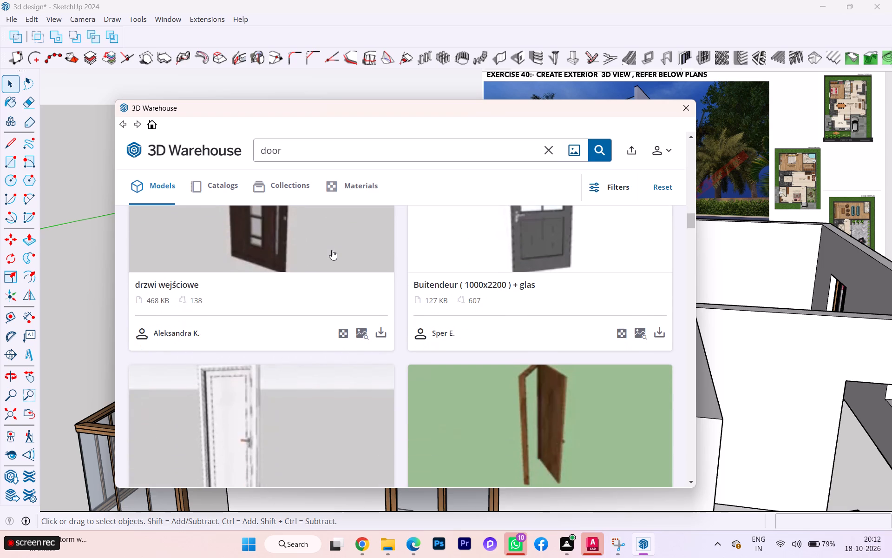
scroll(332, 250, down, 4)
scroll(332, 250, up, 1)
scroll(332, 250, down, 2)
scroll(331, 252, up, 3)
scroll(331, 252, down, 10)
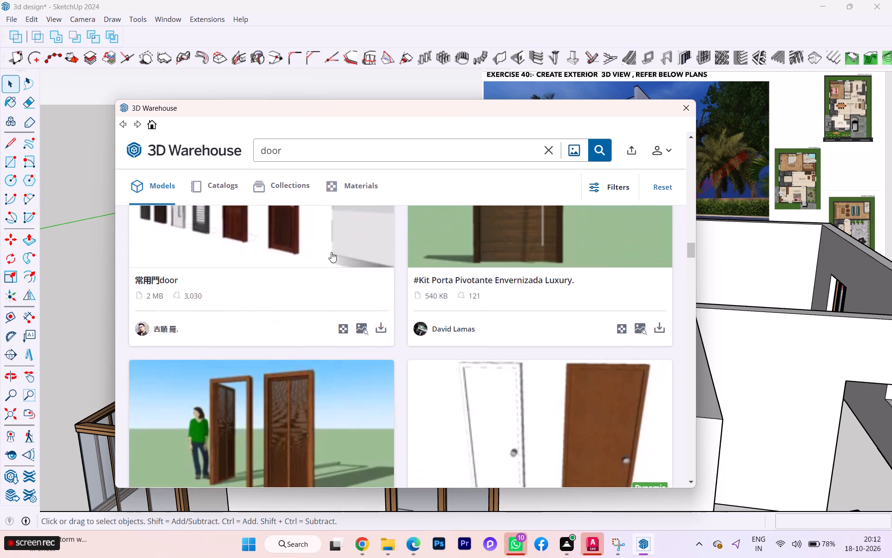
Browse further through the "door" results, comparing the multi-door collections with the single wooden, minimalist and pivoting doors.
scroll(331, 252, down, 2)
scroll(330, 254, up, 1)
scroll(330, 254, down, 1)
scroll(330, 254, up, 3)
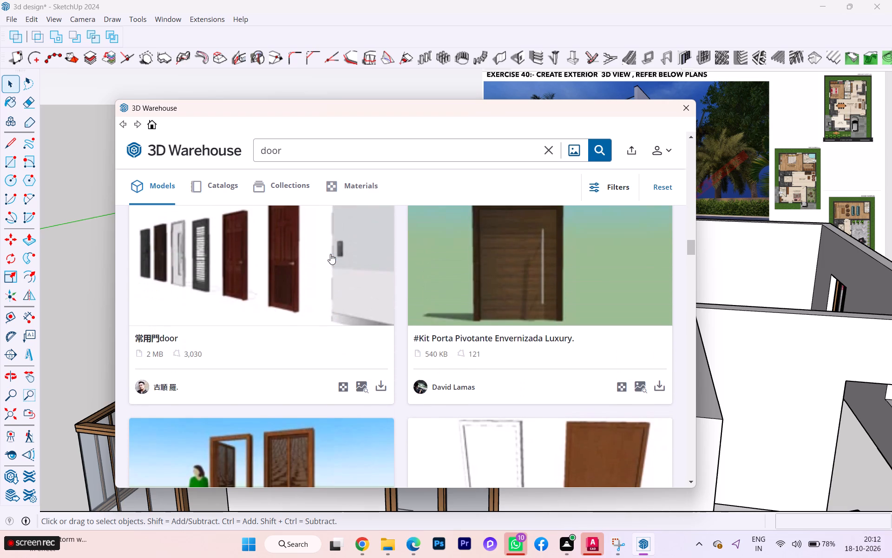
scroll(330, 254, up, 1)
scroll(330, 254, down, 2)
scroll(330, 254, up, 1)
scroll(330, 254, down, 6)
scroll(330, 254, up, 1)
scroll(330, 254, down, 1)
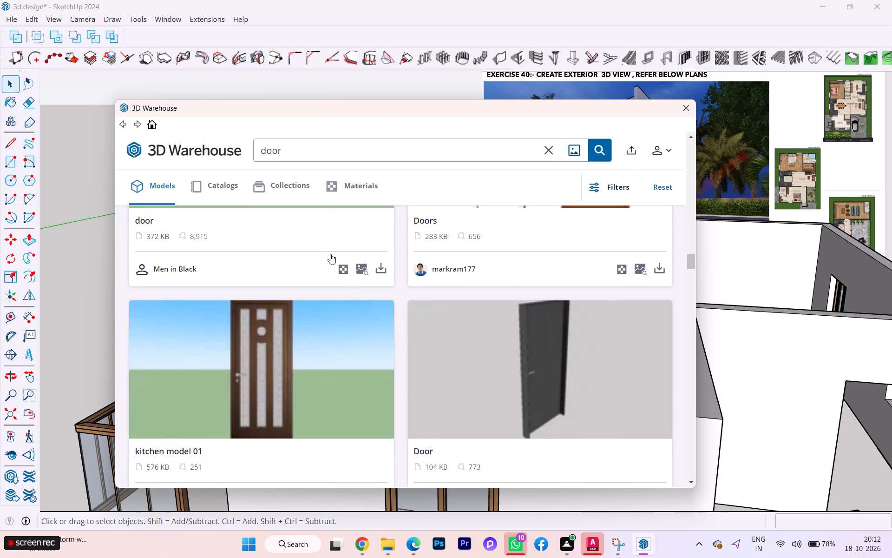
scroll(330, 254, down, 3)
scroll(330, 254, up, 1)
scroll(330, 254, down, 4)
scroll(330, 254, up, 3)
scroll(330, 254, down, 4)
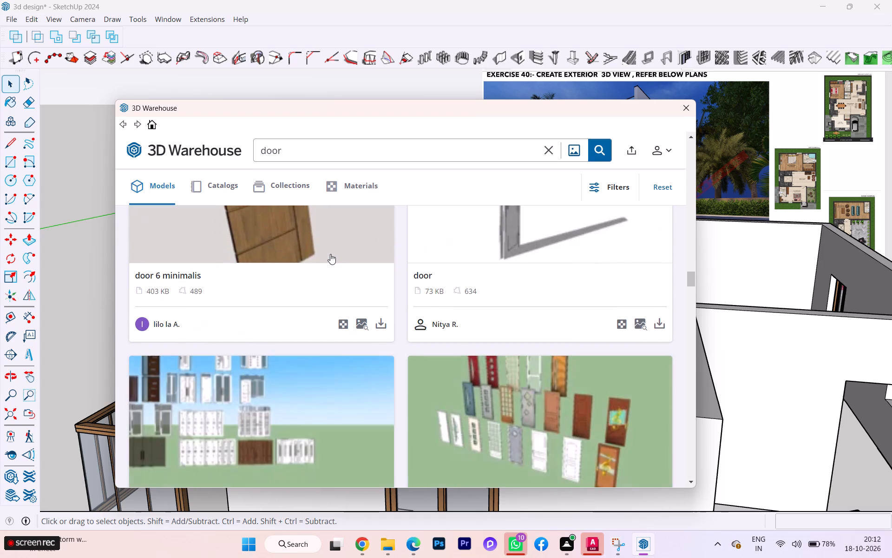
scroll(330, 254, down, 8)
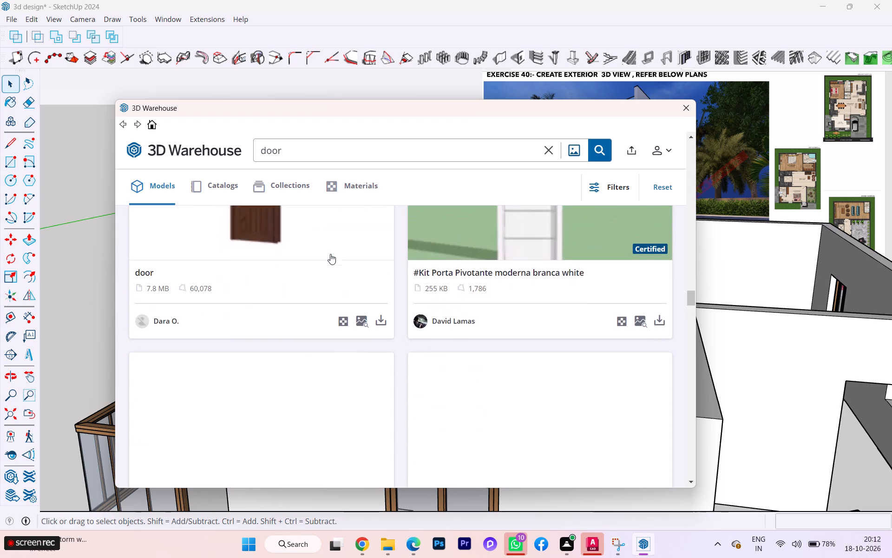
scroll(330, 254, down, 8)
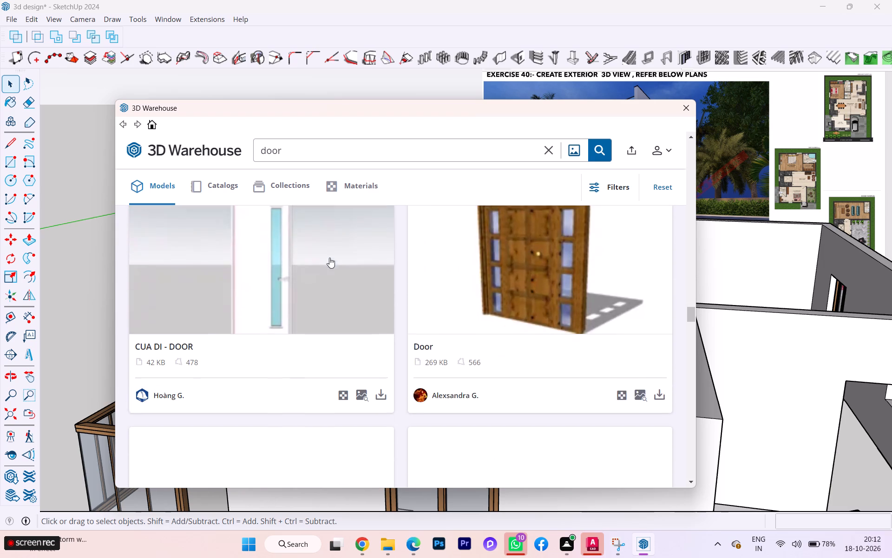
Continue through the remaining "door" models to the end of the loaded results, looking for a suitable wooden door.
scroll(329, 258, down, 7)
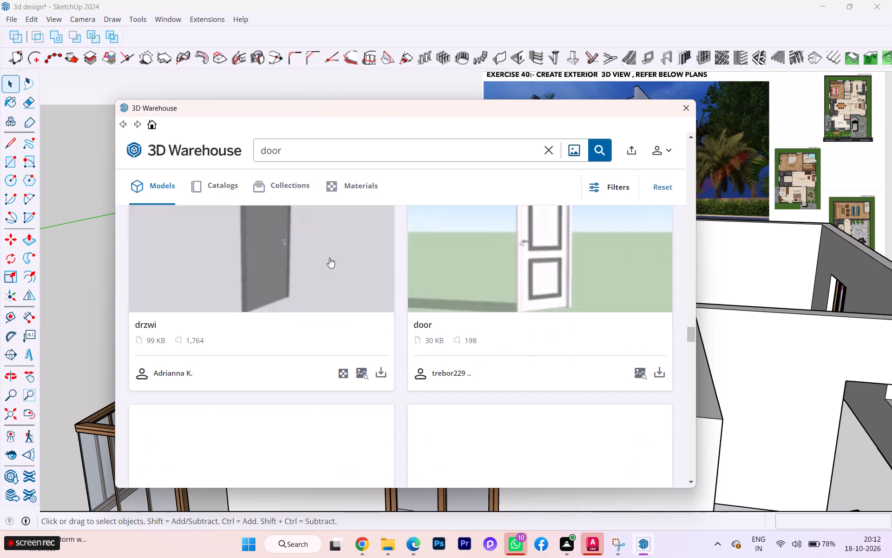
scroll(329, 258, down, 5)
scroll(329, 258, up, 2)
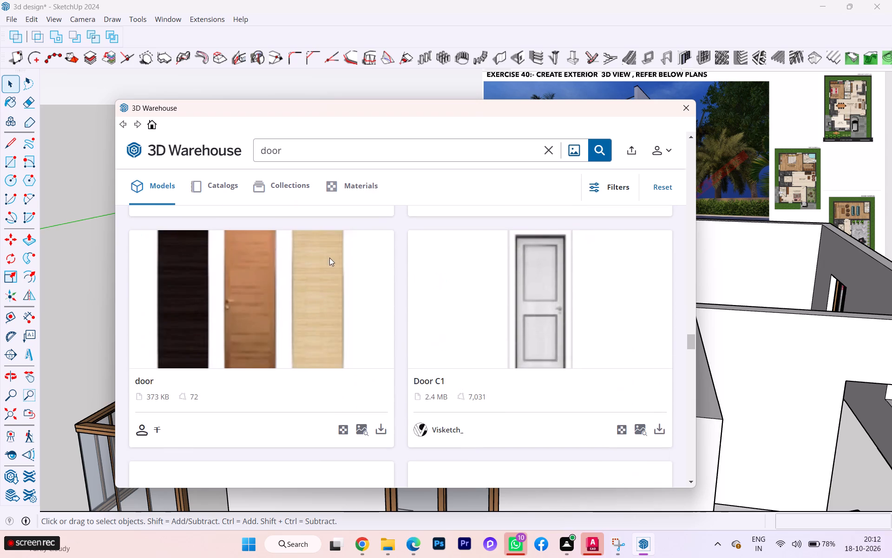
scroll(329, 258, down, 6)
scroll(329, 258, up, 3)
scroll(329, 258, down, 4)
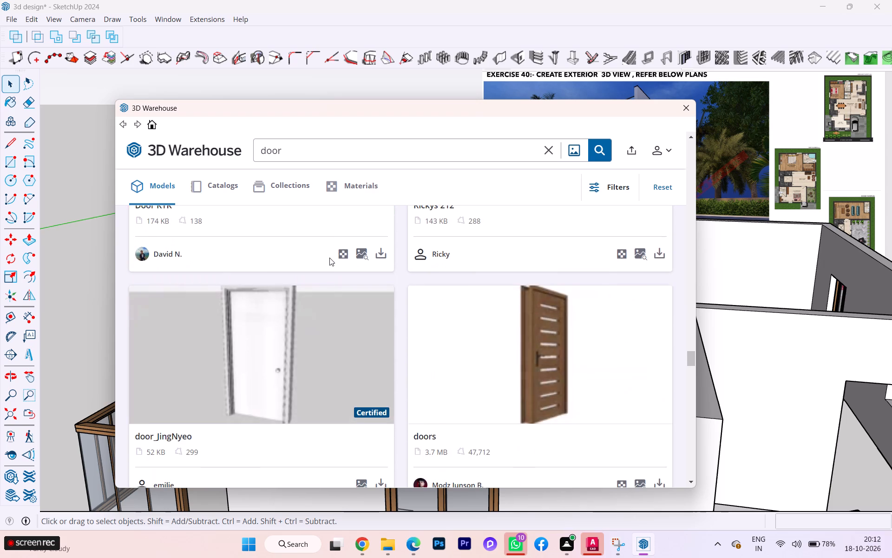
scroll(329, 258, down, 3)
scroll(329, 258, up, 1)
scroll(329, 258, down, 3)
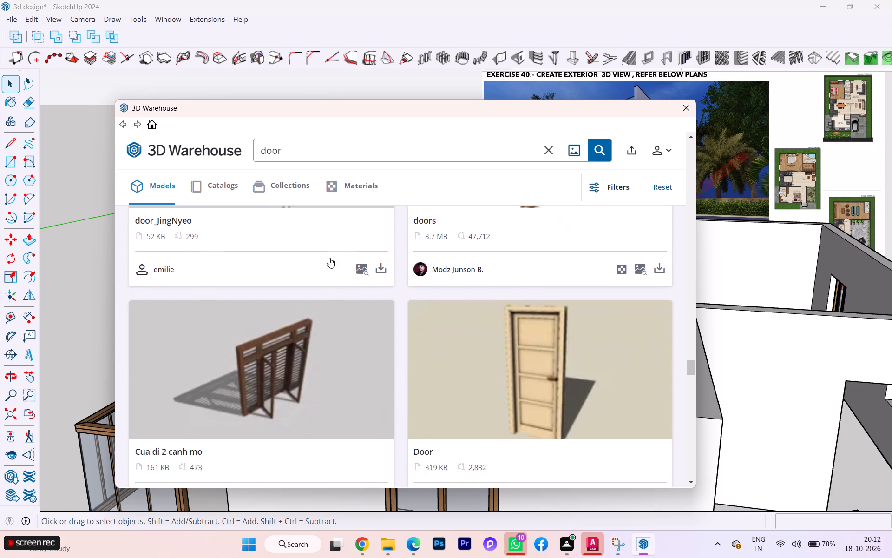
scroll(329, 258, down, 1)
scroll(329, 258, up, 1)
scroll(329, 258, down, 5)
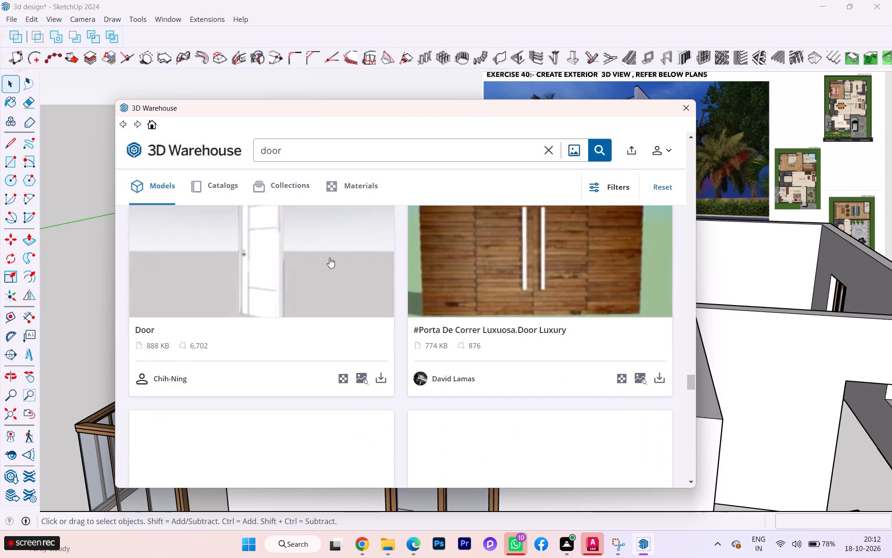
scroll(329, 258, down, 3)
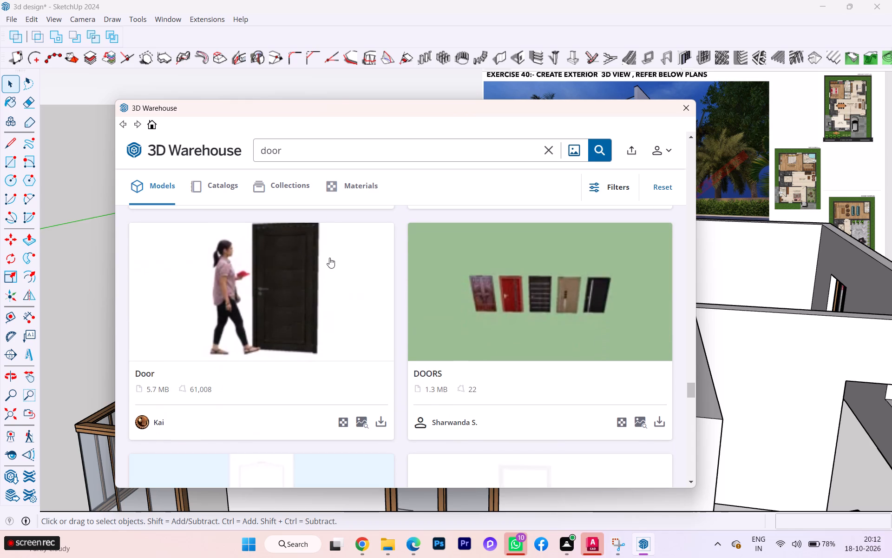
scroll(329, 258, down, 2)
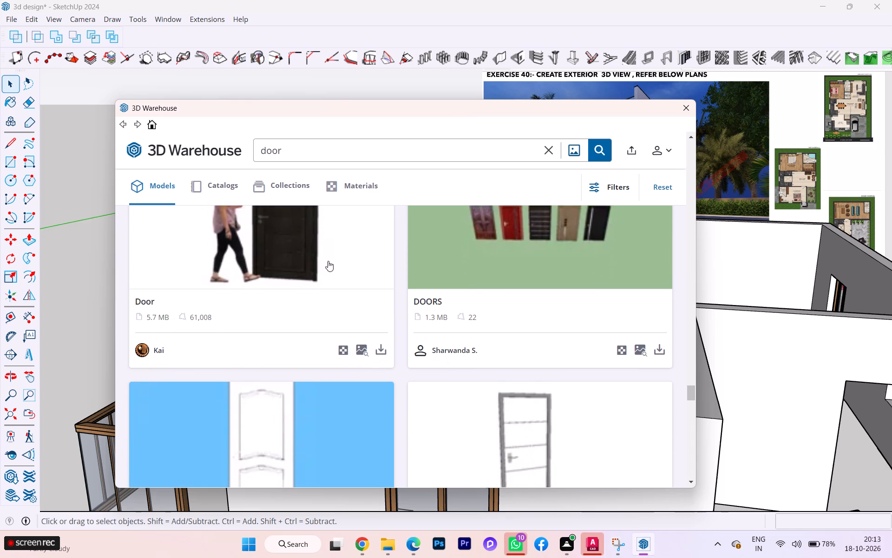
scroll(328, 261, down, 7)
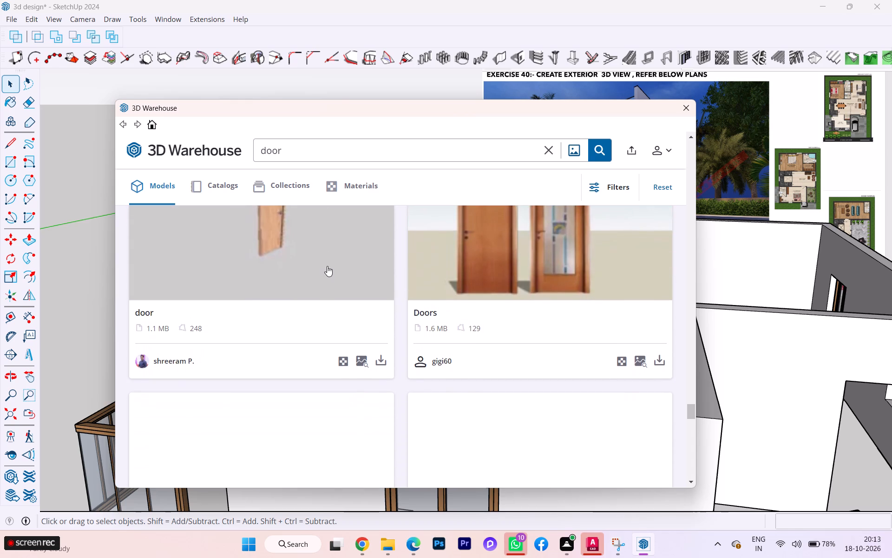
scroll(327, 266, down, 4)
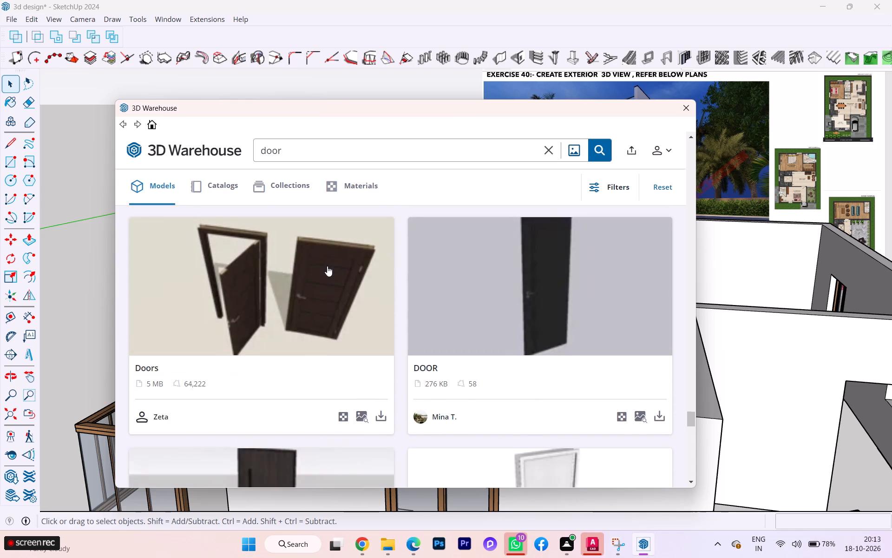
scroll(327, 266, down, 4)
scroll(327, 266, up, 2)
scroll(327, 266, down, 8)
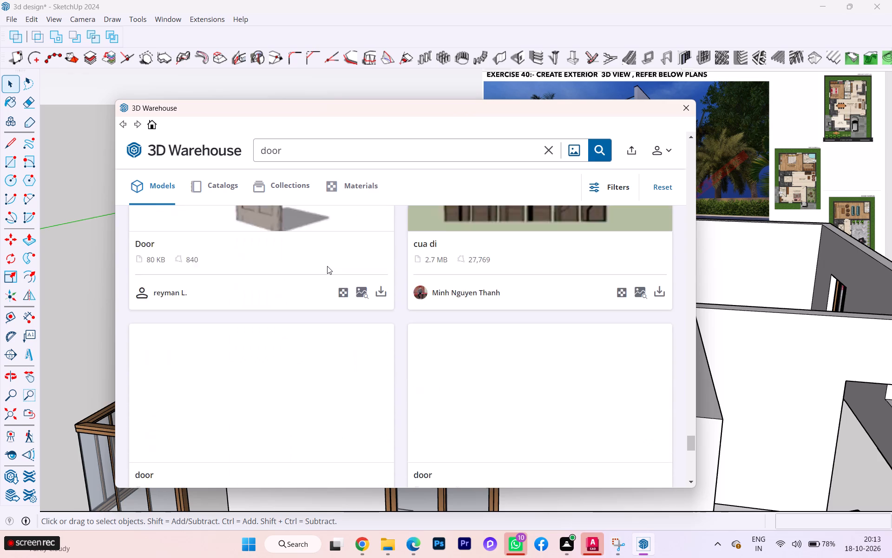
scroll(327, 266, up, 2)
scroll(327, 266, down, 2)
scroll(327, 266, up, 4)
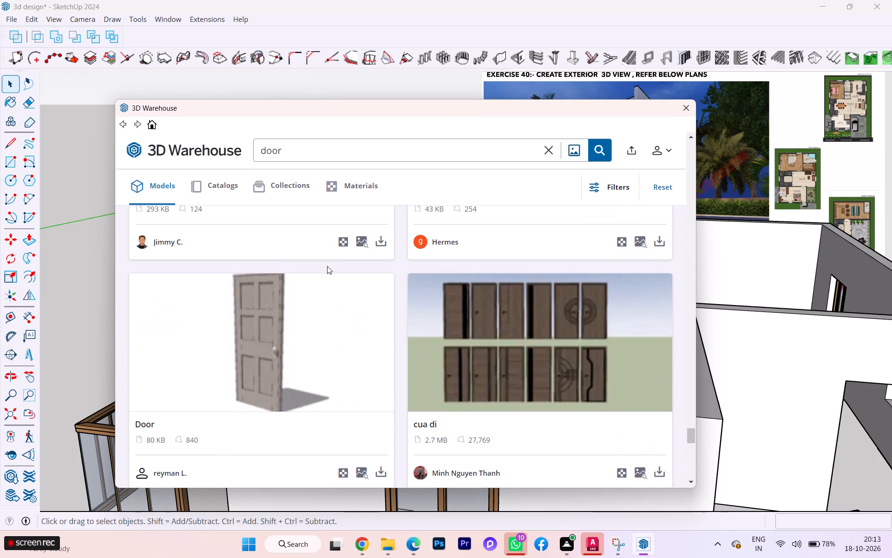
scroll(327, 266, down, 5)
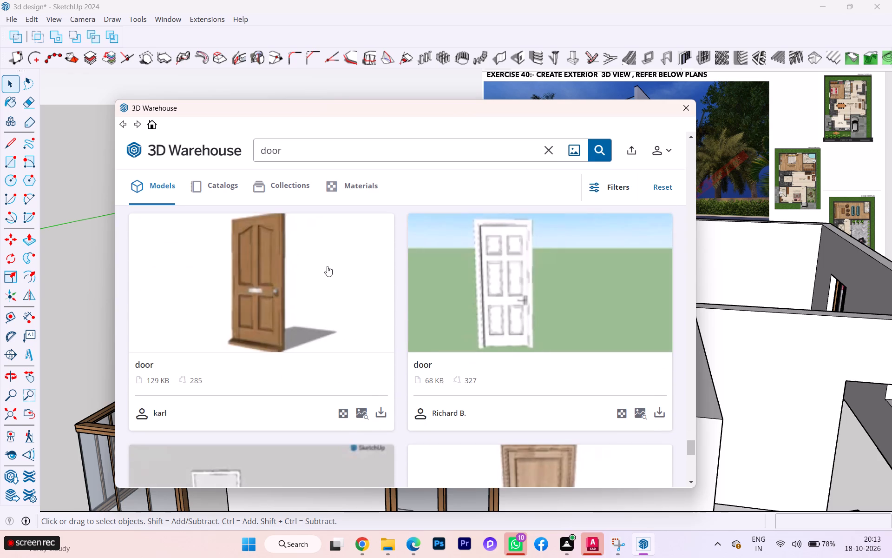
scroll(327, 266, down, 8)
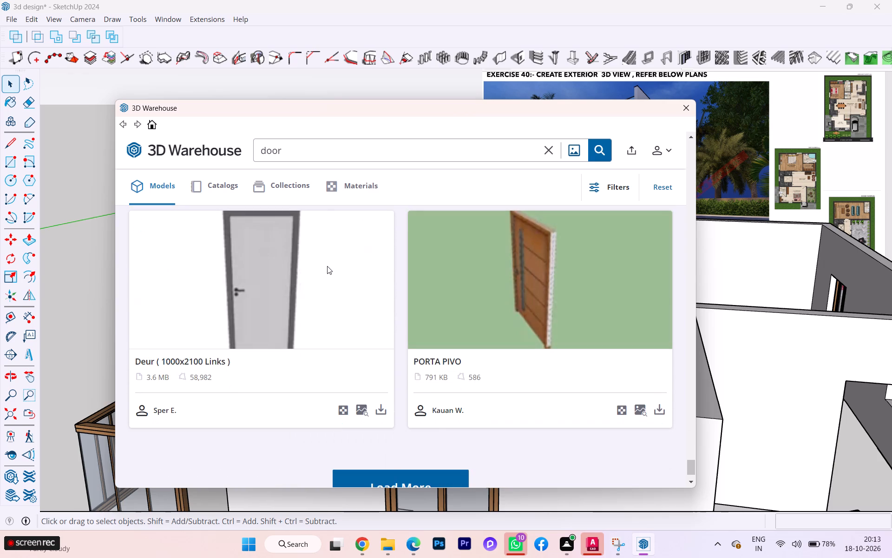
scroll(327, 266, down, 4)
Go back through the "door" results to re-examine the "cua di" and "DOORS" sets and the slatted "doors" model.
scroll(327, 266, up, 3)
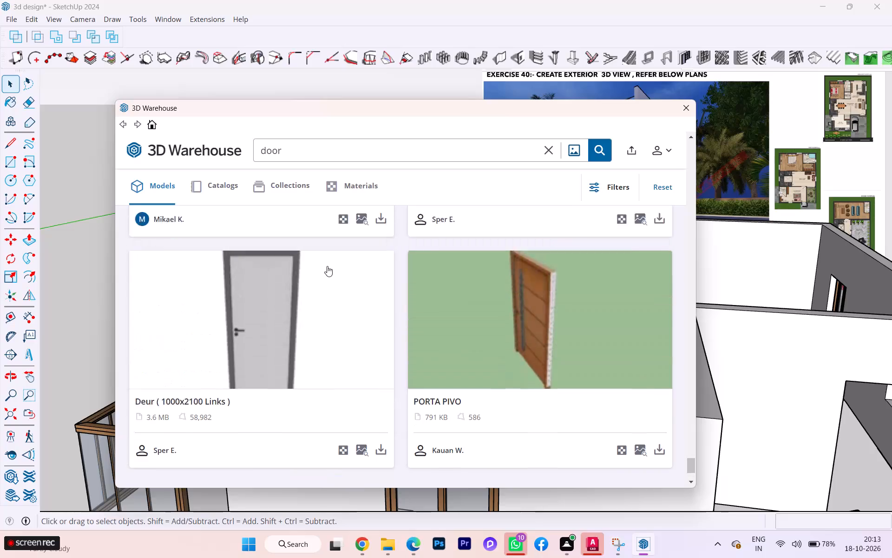
scroll(426, 317, up, 3)
scroll(478, 305, up, 10)
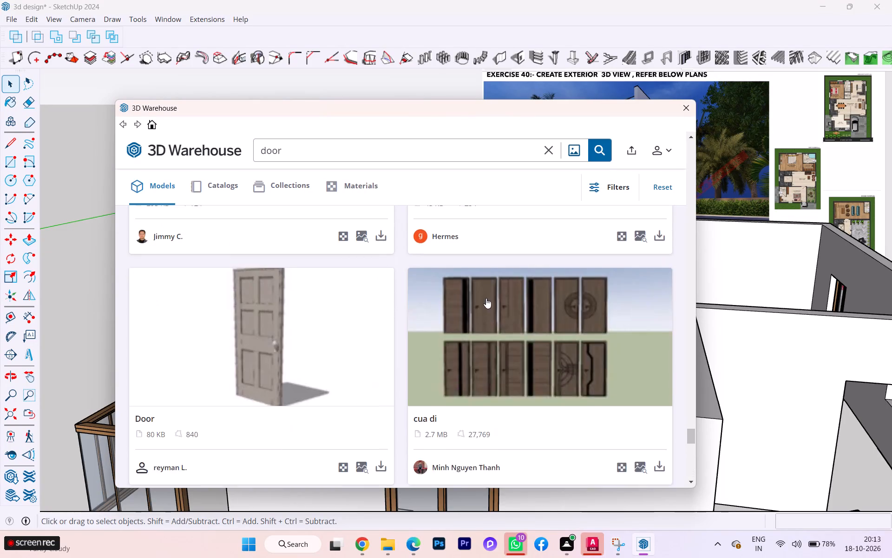
scroll(486, 298, up, 9)
scroll(484, 298, down, 2)
scroll(484, 298, up, 4)
scroll(484, 298, down, 1)
scroll(484, 298, up, 2)
scroll(482, 298, down, 2)
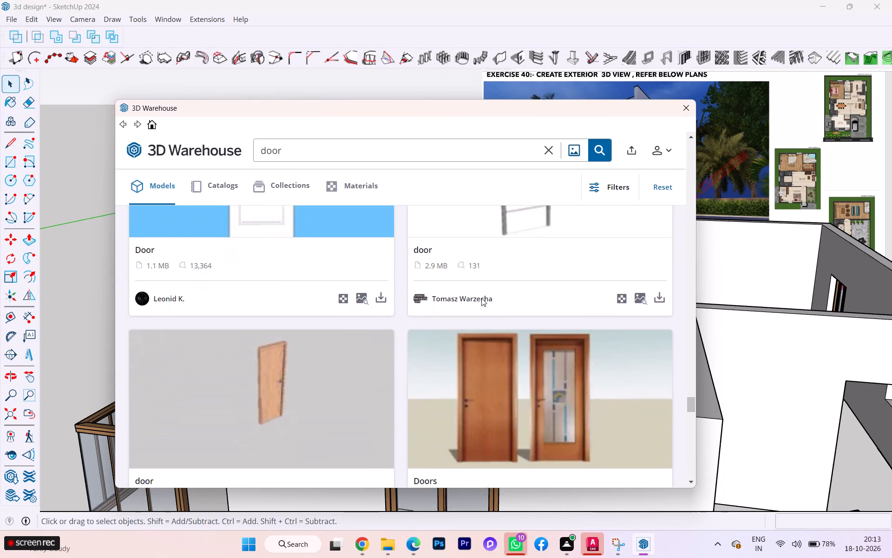
scroll(481, 298, down, 1)
scroll(480, 299, up, 9)
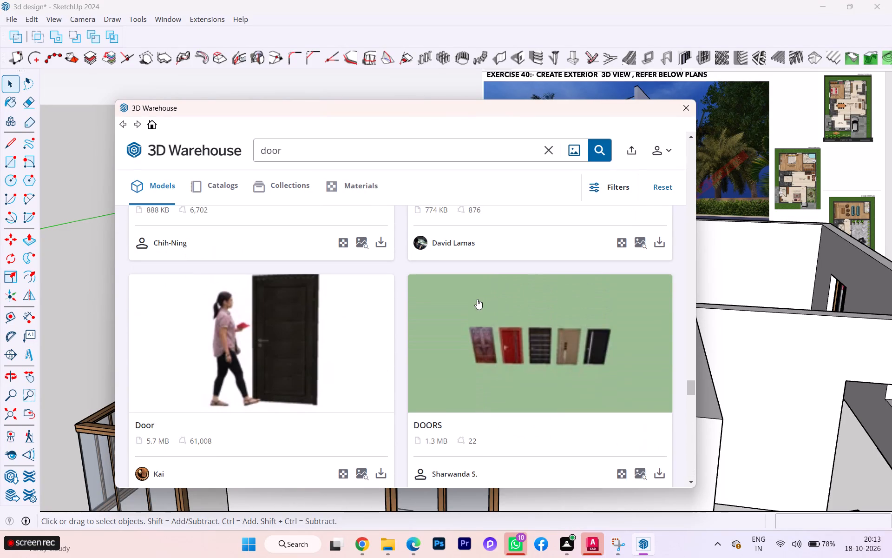
scroll(477, 299, up, 2)
scroll(477, 299, down, 1)
scroll(477, 299, up, 4)
scroll(477, 299, down, 1)
scroll(477, 299, up, 9)
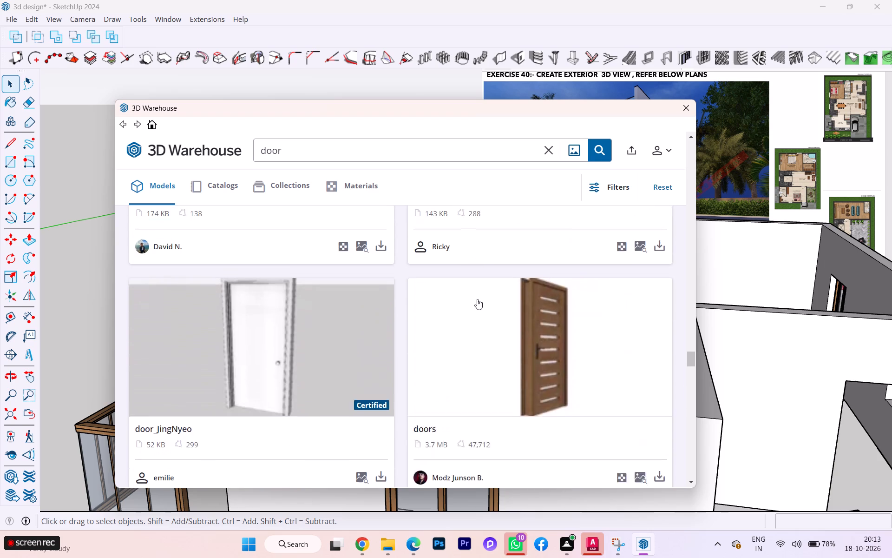
Compare the "Rickys 212", "Door C1" and three-panel "door" models with the earlier single doors in the results.
scroll(477, 299, down, 5)
scroll(477, 299, up, 4)
scroll(477, 299, down, 3)
scroll(477, 299, up, 3)
scroll(473, 299, down, 1)
scroll(472, 298, up, 5)
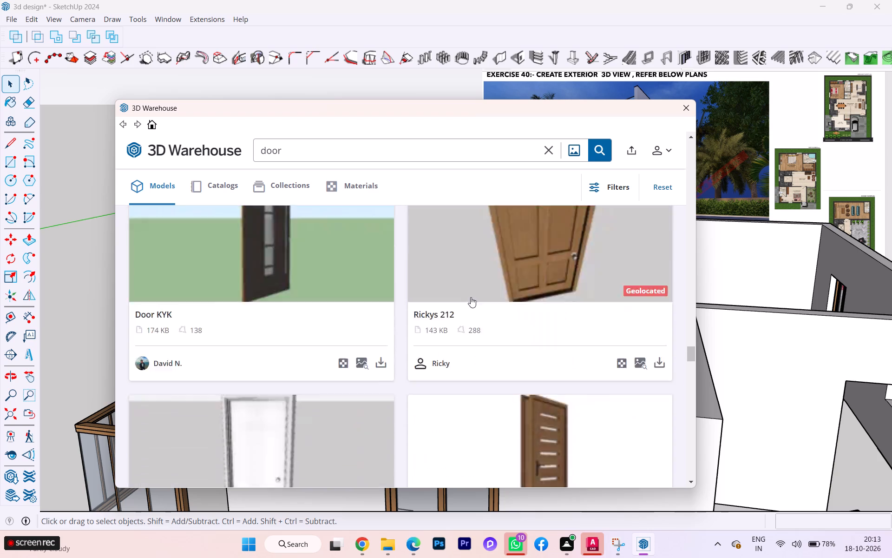
scroll(471, 297, up, 2)
scroll(471, 297, down, 1)
scroll(471, 297, up, 4)
scroll(471, 297, down, 3)
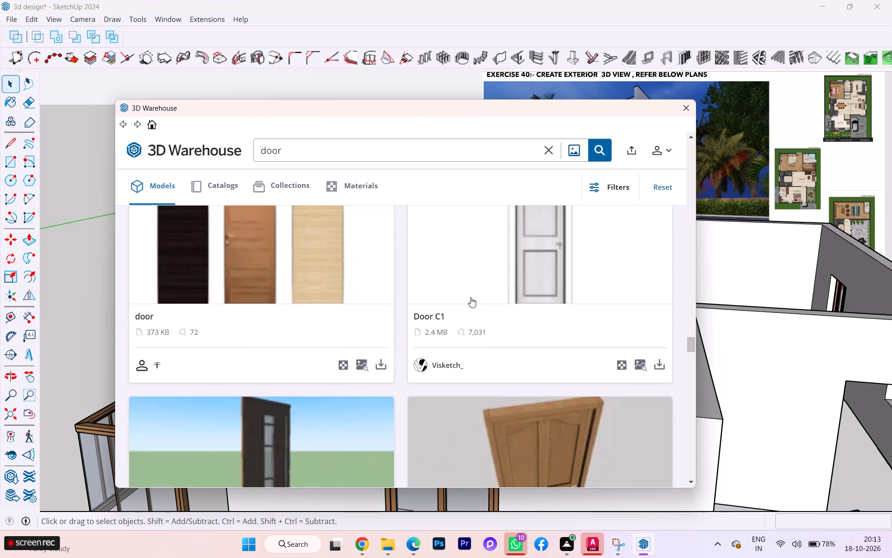
scroll(471, 297, down, 2)
scroll(471, 297, up, 4)
scroll(470, 295, down, 2)
scroll(470, 295, up, 2)
scroll(470, 295, down, 1)
scroll(470, 295, up, 4)
scroll(470, 295, down, 2)
scroll(470, 295, up, 2)
scroll(470, 295, down, 3)
scroll(470, 295, up, 1)
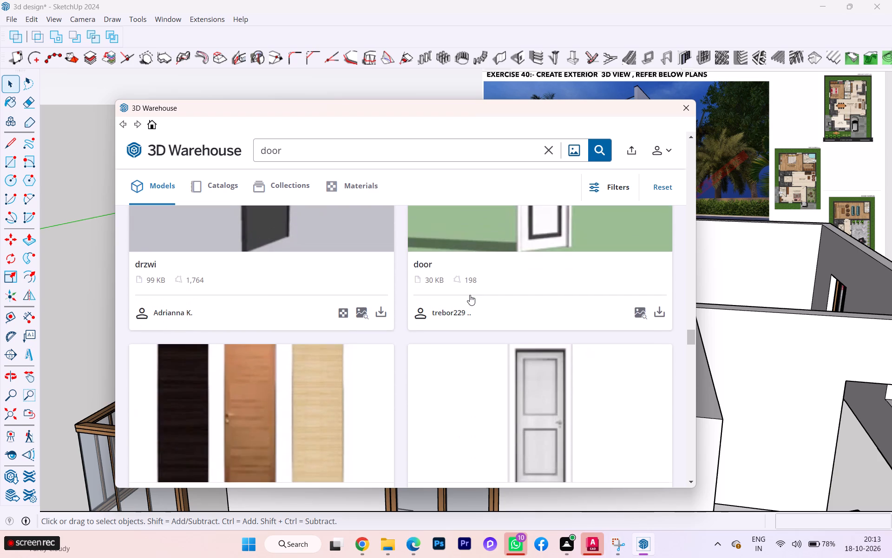
scroll(470, 295, up, 5)
scroll(470, 295, down, 1)
scroll(470, 295, up, 6)
scroll(470, 295, down, 1)
scroll(470, 295, up, 10)
scroll(470, 295, down, 4)
scroll(470, 295, up, 2)
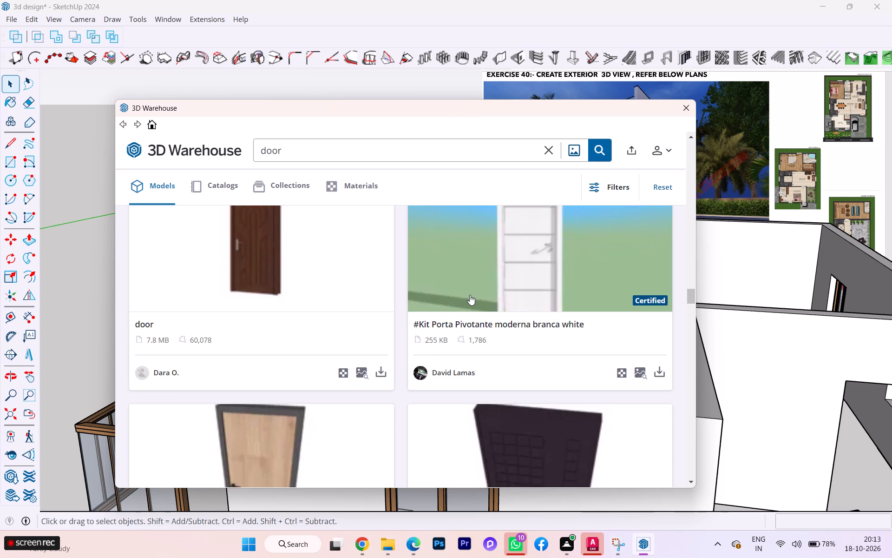
Look back through the "door" results, re-examining the pivoting, kitchen, slatted and dynamic door models.
scroll(470, 295, up, 2)
scroll(470, 295, down, 3)
scroll(470, 295, up, 13)
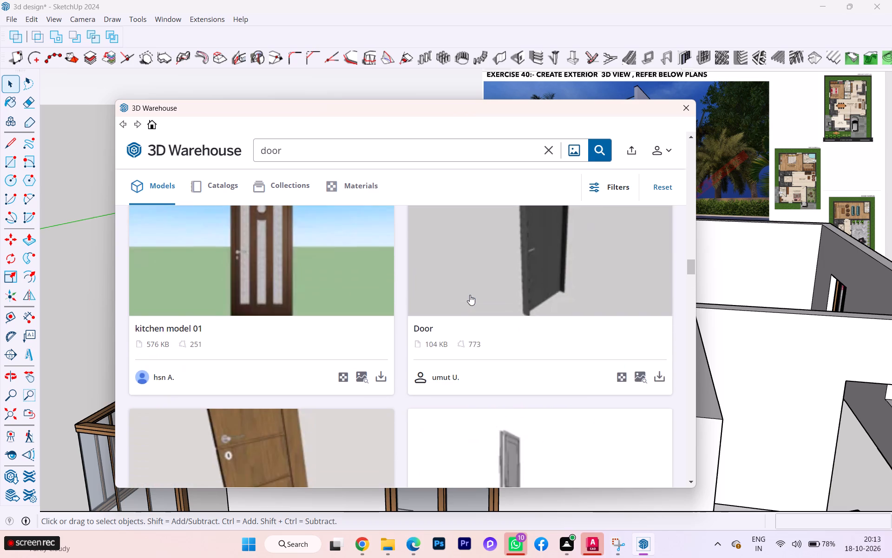
scroll(470, 295, up, 7)
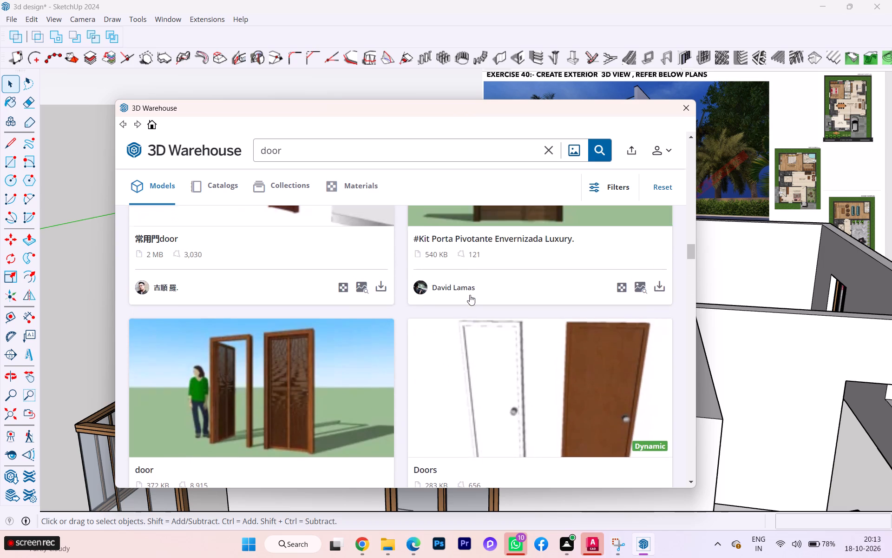
scroll(470, 295, up, 7)
scroll(470, 295, down, 1)
scroll(470, 295, up, 1)
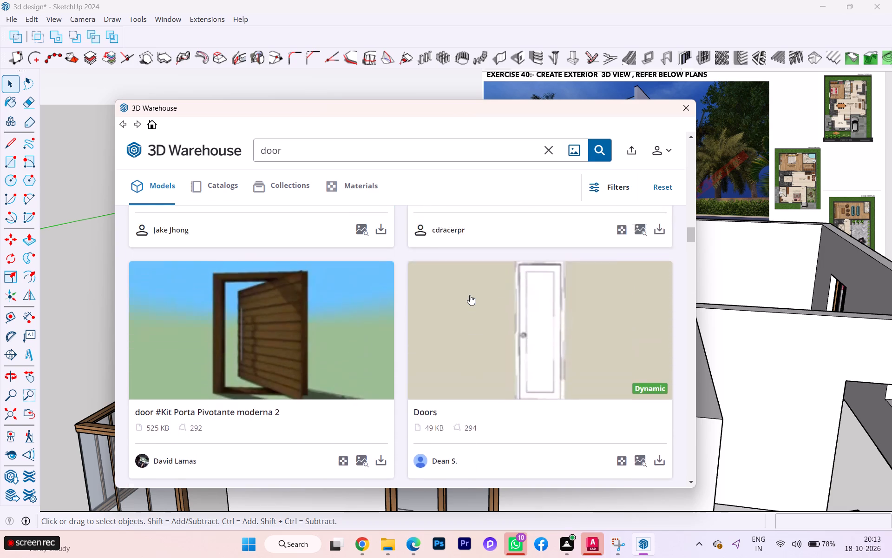
Review the earlier "door" results up to the first entries, comparing the wooden, minimalist and live-component doors.
scroll(470, 295, up, 7)
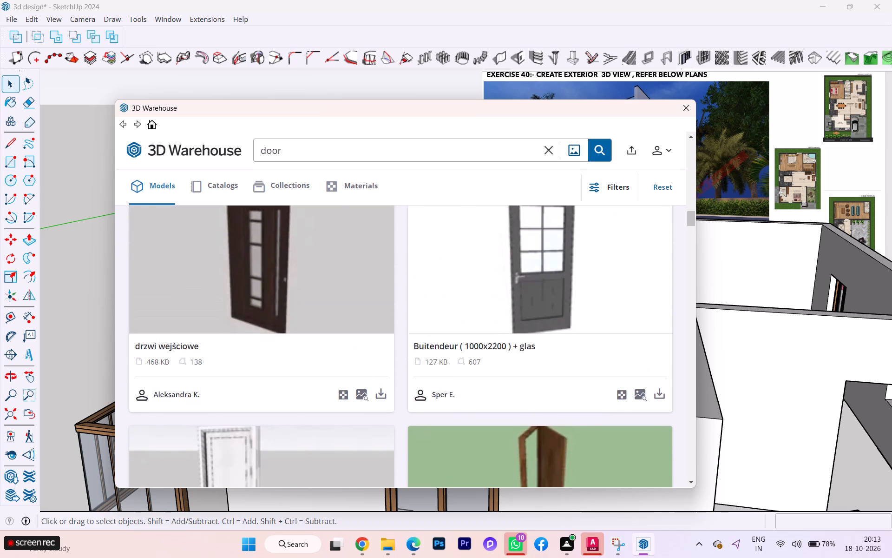
scroll(470, 295, up, 3)
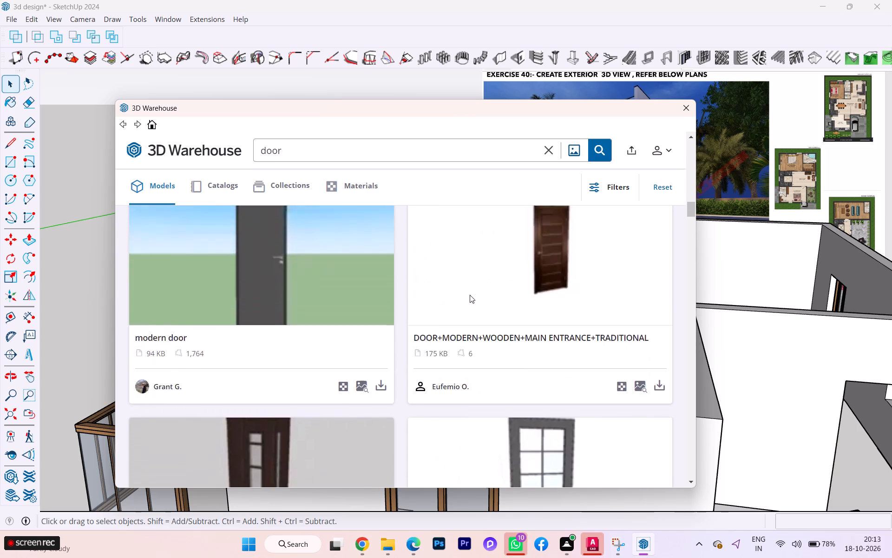
scroll(470, 295, up, 9)
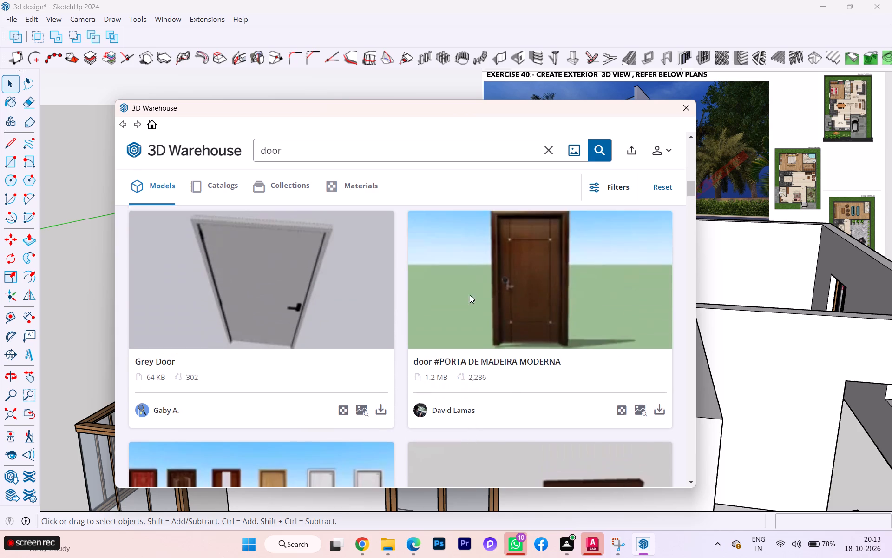
scroll(470, 295, up, 3)
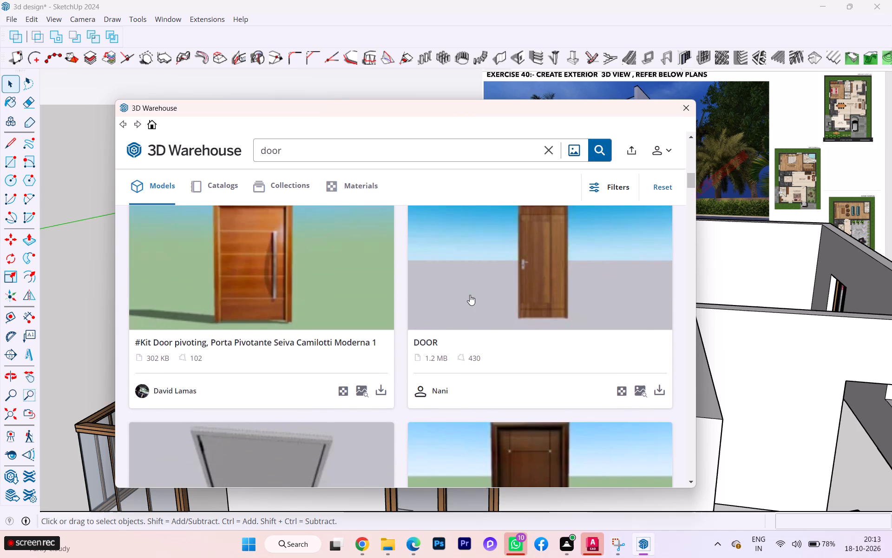
scroll(470, 295, up, 7)
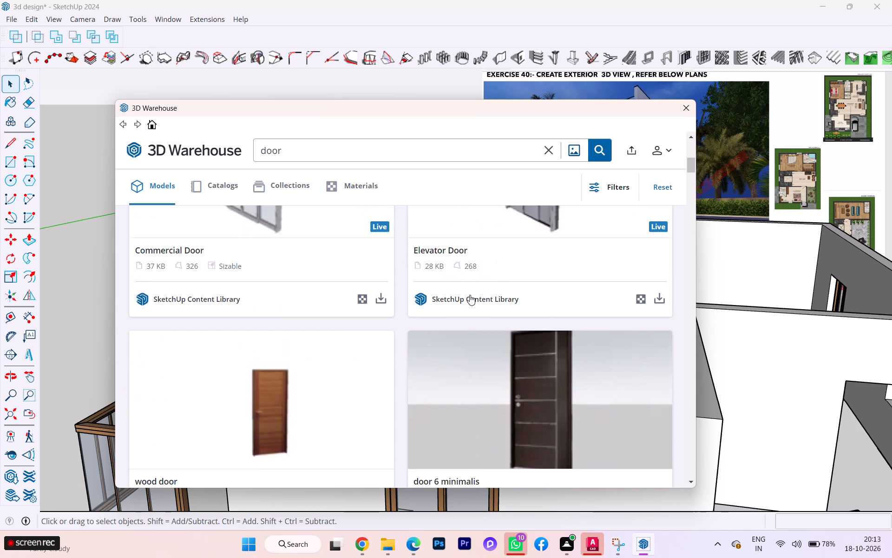
scroll(470, 295, up, 7)
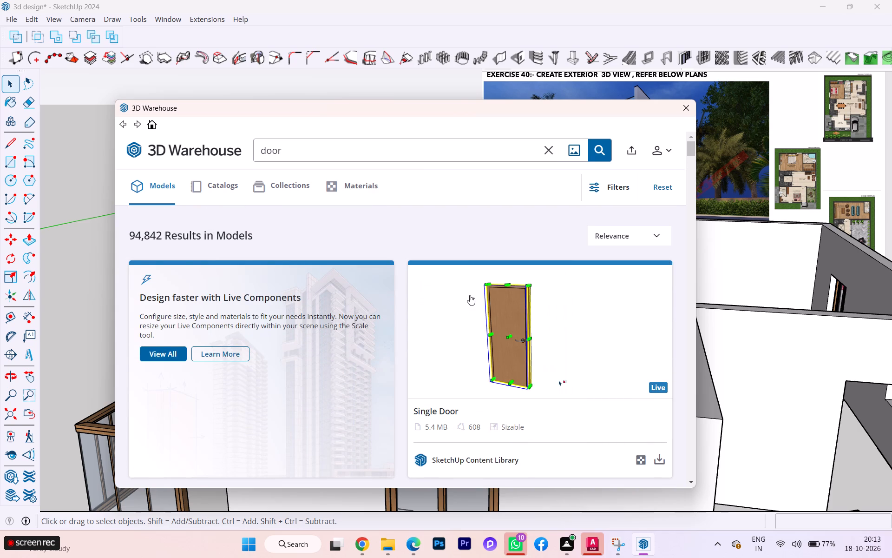
Load the "Single Door" live component into the model and place it at the bottom corner of the exterior wall's door opening.
click(659, 465)
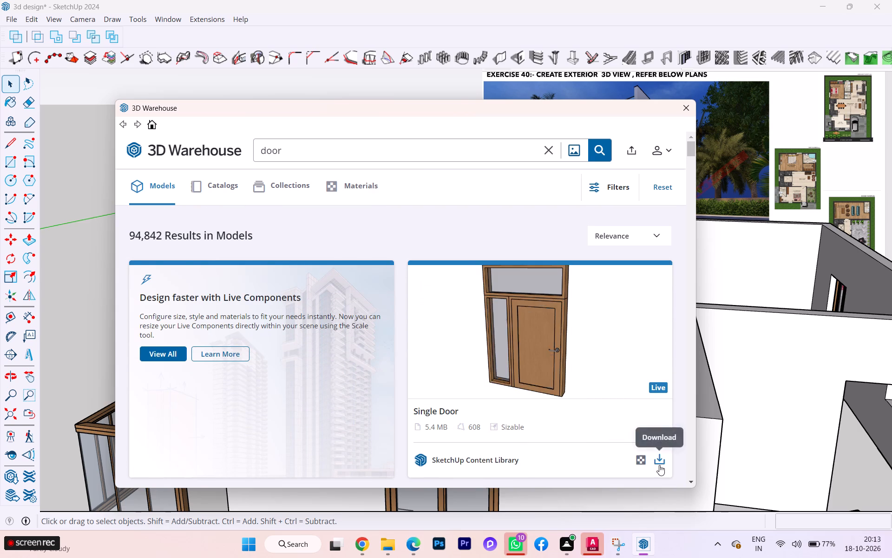
click(366, 305)
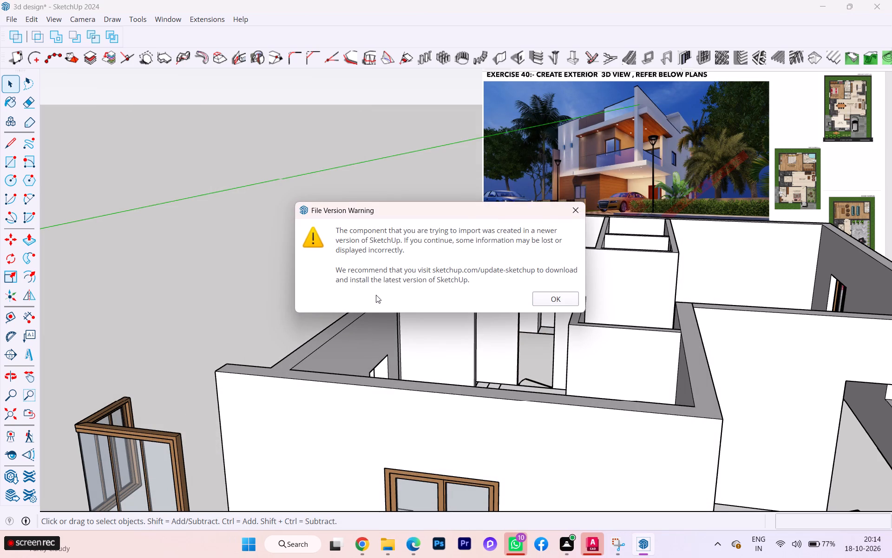
click(550, 299)
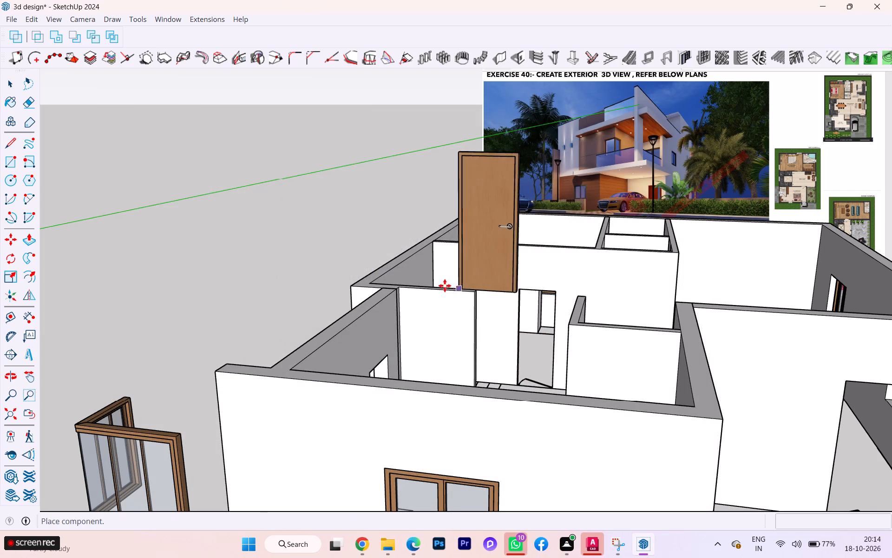
scroll(438, 286, down, 4)
scroll(651, 383, up, 7)
scroll(683, 405, down, 1)
scroll(684, 406, up, 2)
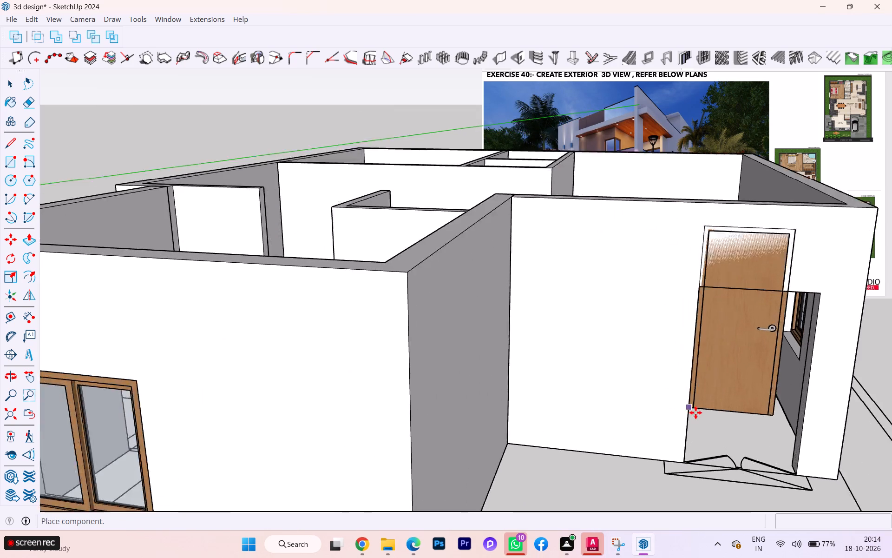
scroll(695, 412, up, 4)
scroll(690, 475, up, 2)
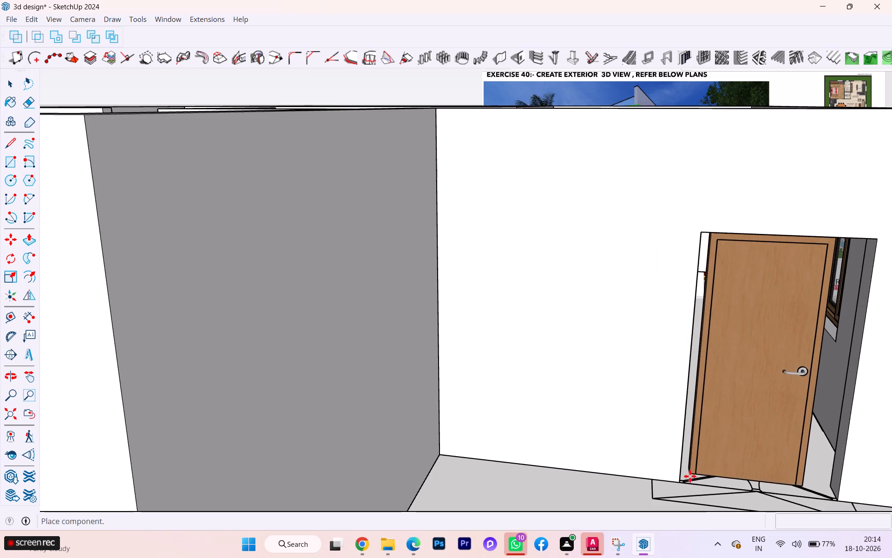
scroll(690, 476, up, 2)
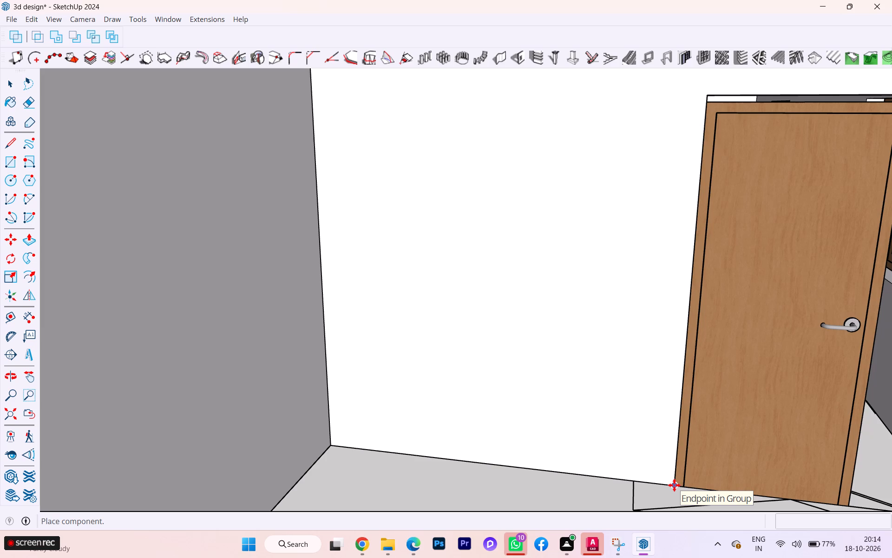
click(674, 485)
Move the single door out of the opening so it stands free beside it, in front of the wall.
scroll(601, 419, down, 3)
scroll(559, 400, down, 5)
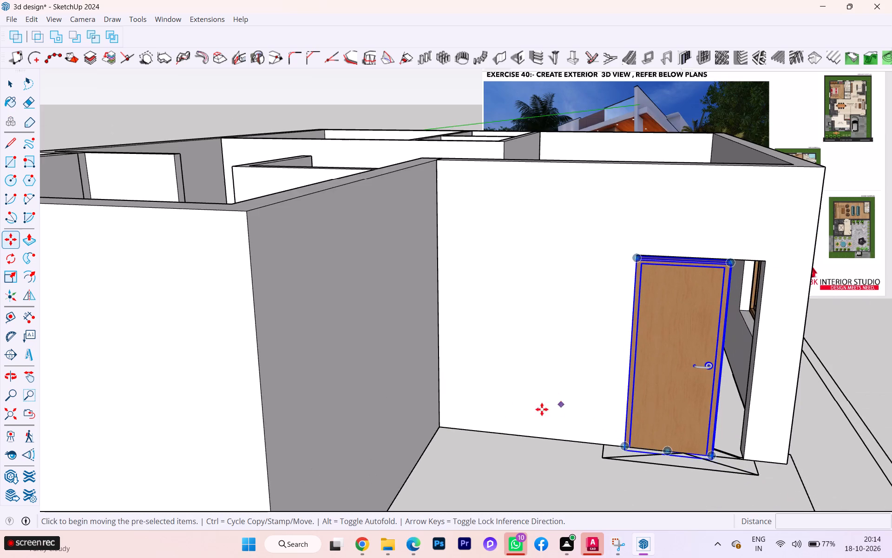
middle_drag(500, 407, 381, 389)
scroll(384, 386, down, 2)
scroll(384, 386, up, 1)
scroll(384, 386, down, 1)
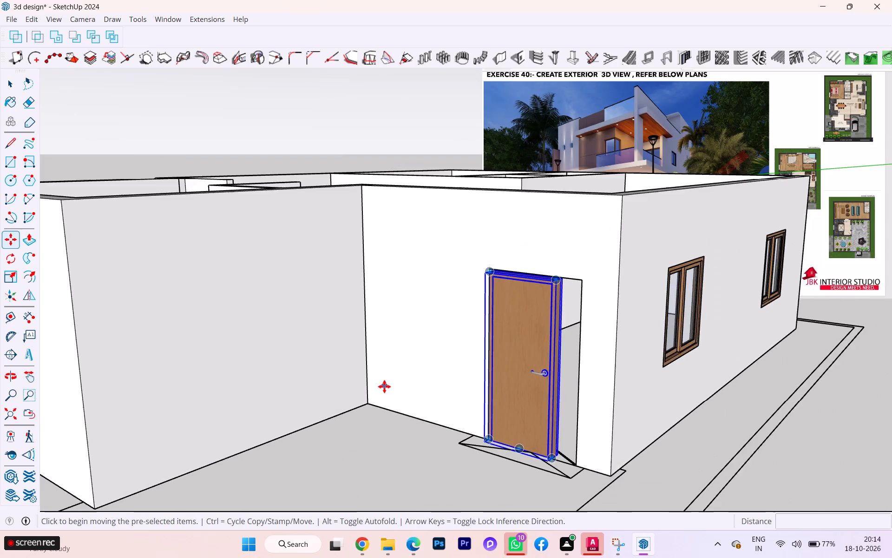
scroll(385, 386, down, 5)
scroll(428, 408, up, 2)
scroll(505, 435, up, 6)
scroll(507, 429, down, 2)
scroll(507, 429, up, 2)
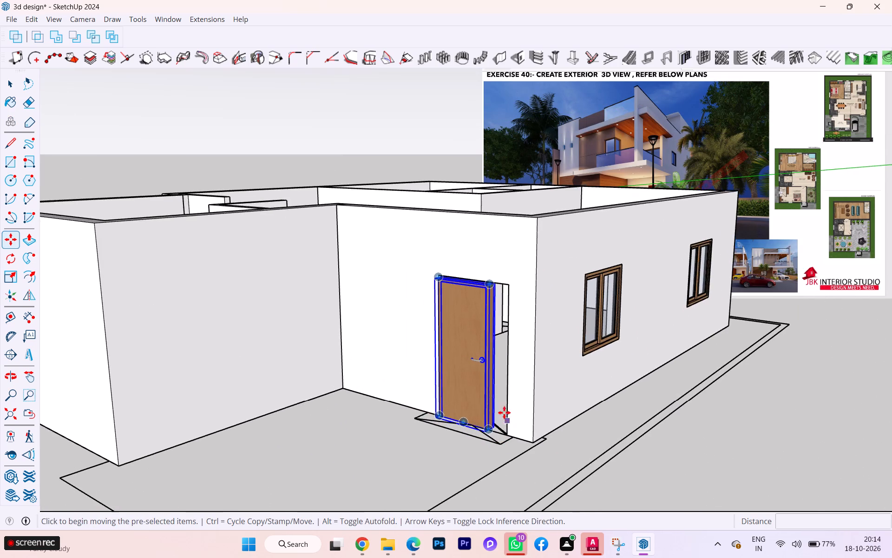
scroll(486, 377, up, 2)
scroll(486, 376, down, 1)
scroll(486, 376, up, 2)
scroll(487, 373, down, 4)
scroll(488, 372, up, 4)
scroll(489, 372, down, 3)
scroll(489, 372, up, 7)
scroll(489, 372, down, 1)
scroll(489, 372, up, 6)
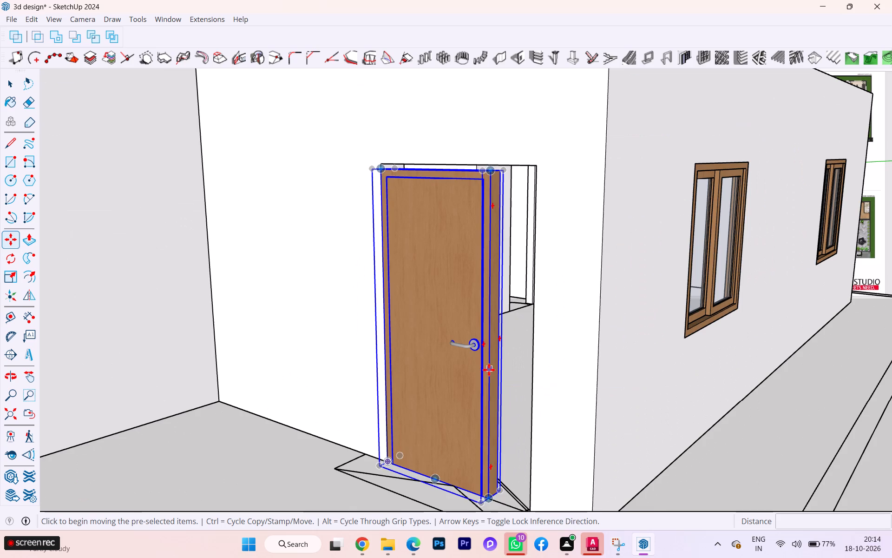
scroll(489, 370, up, 2)
scroll(489, 370, down, 3)
scroll(489, 370, up, 4)
scroll(489, 370, down, 3)
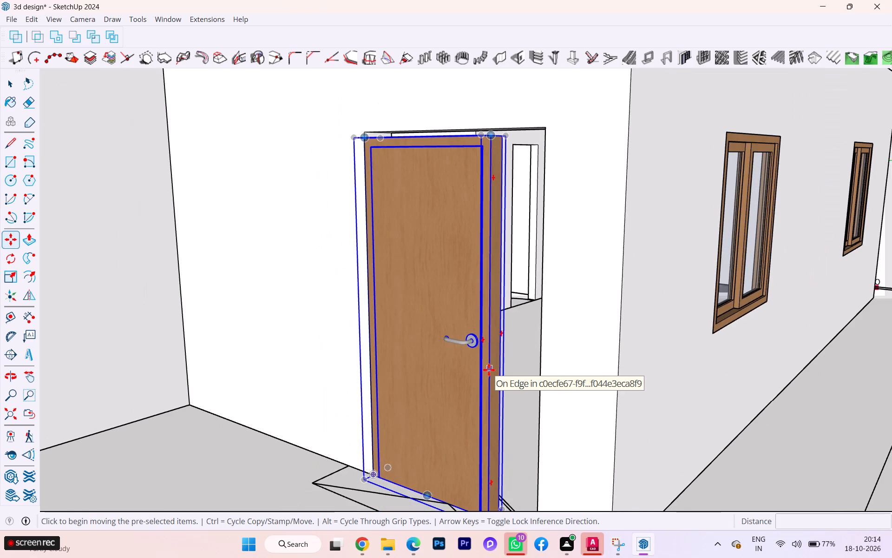
click(443, 369)
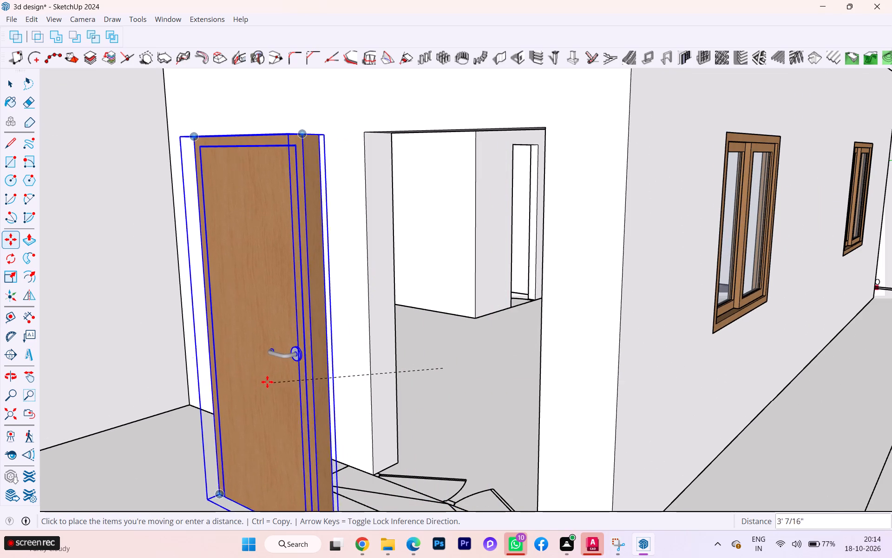
click(207, 368)
key(Escape)
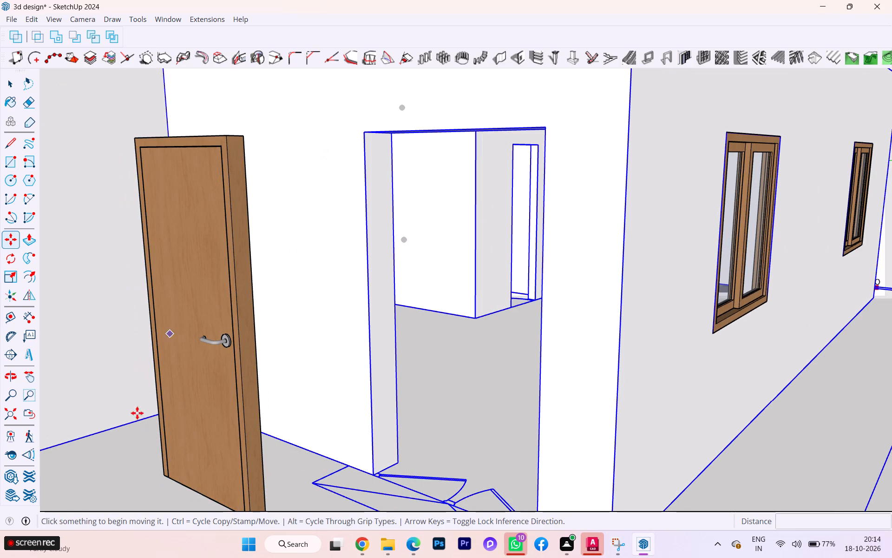
Search the 3D Warehouse for "double door" models.
click(16, 472)
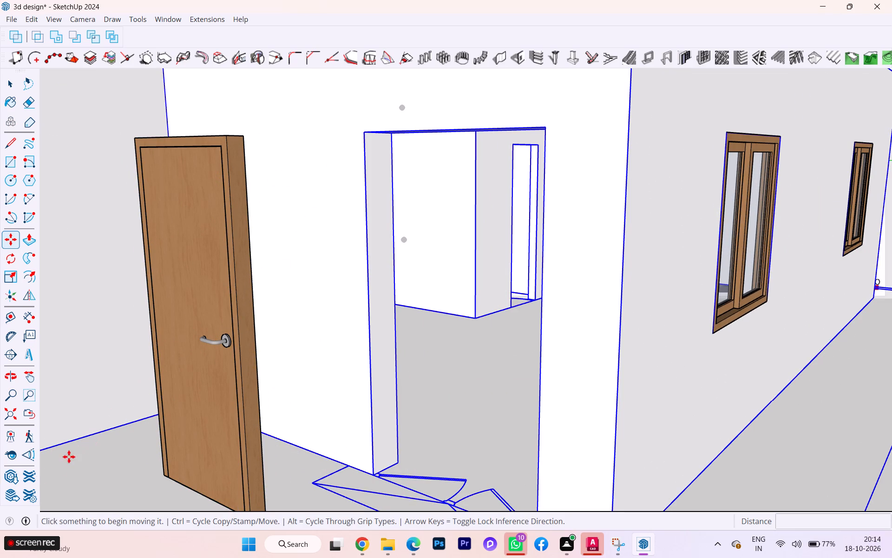
click(11, 475)
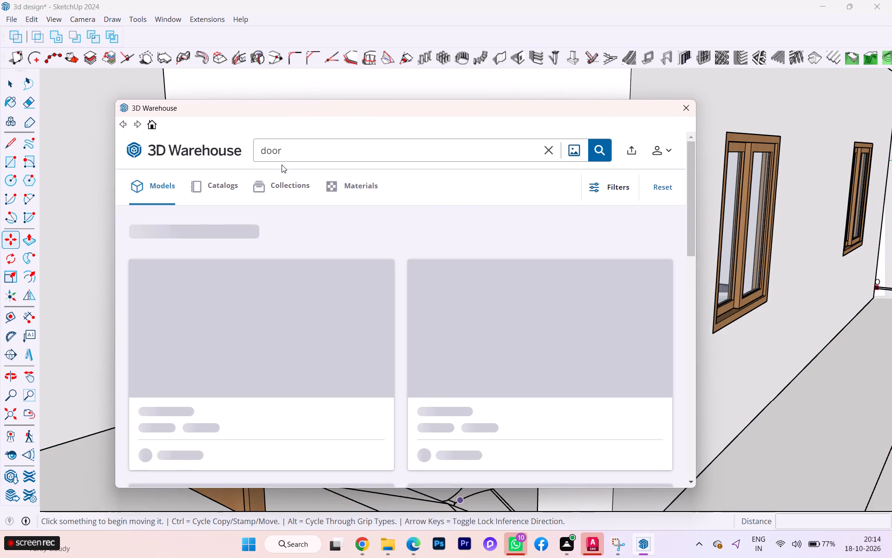
click(262, 146)
text(double)
key(space)
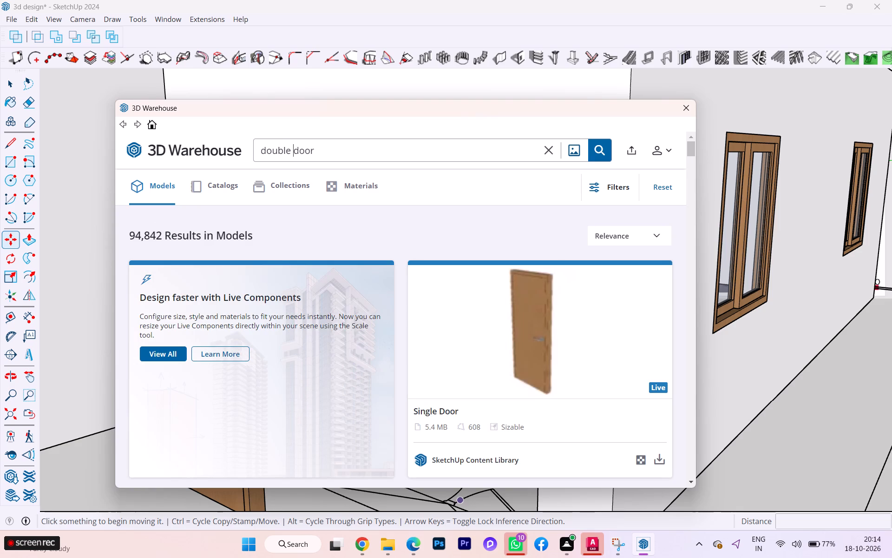
key(Return)
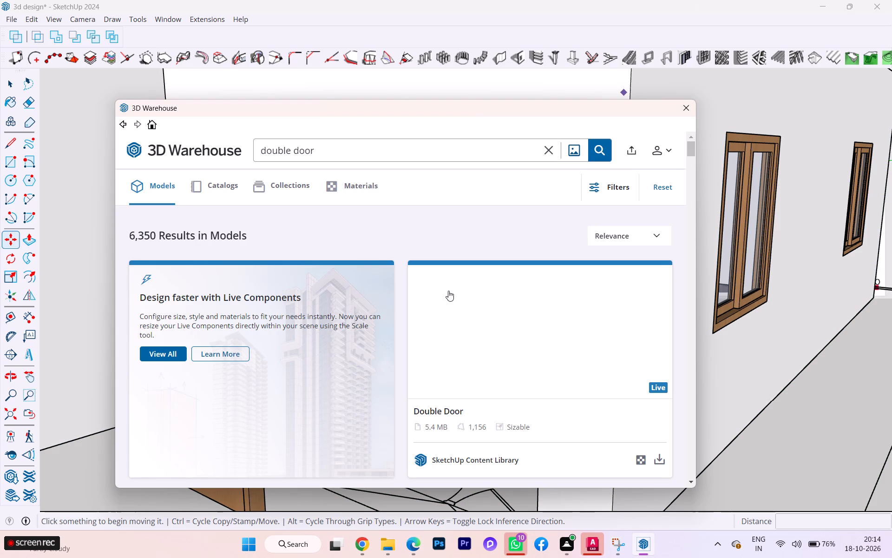
scroll(448, 291, down, 1)
scroll(448, 294, up, 1)
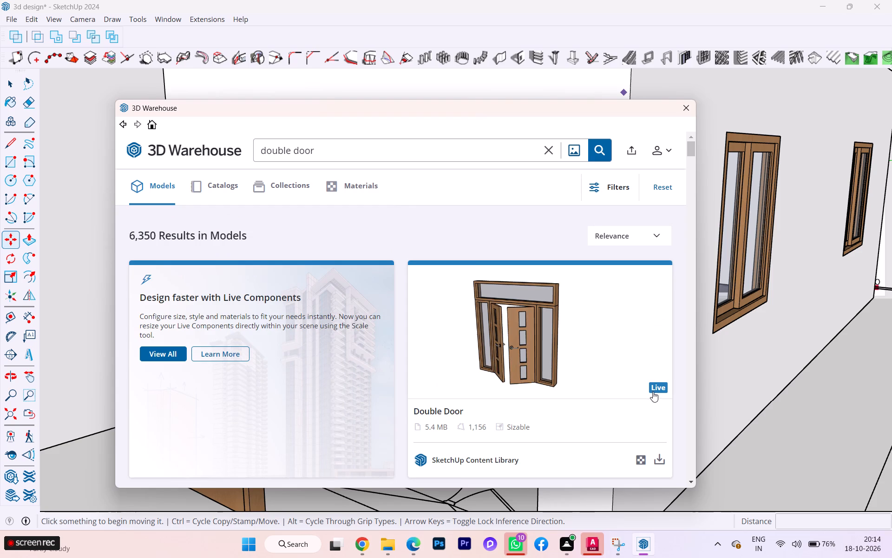
Load the "Double Door" live component into the model and place it at the bottom corner of the same door opening.
click(661, 463)
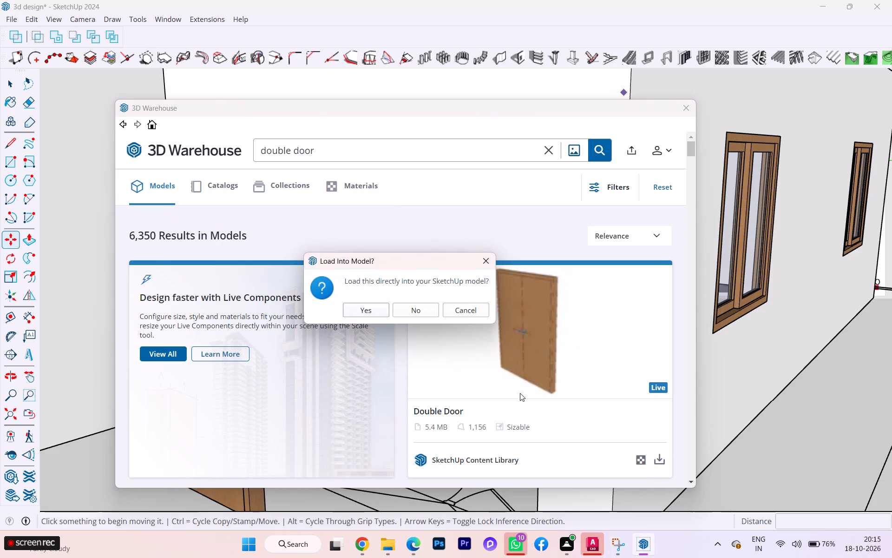
click(366, 308)
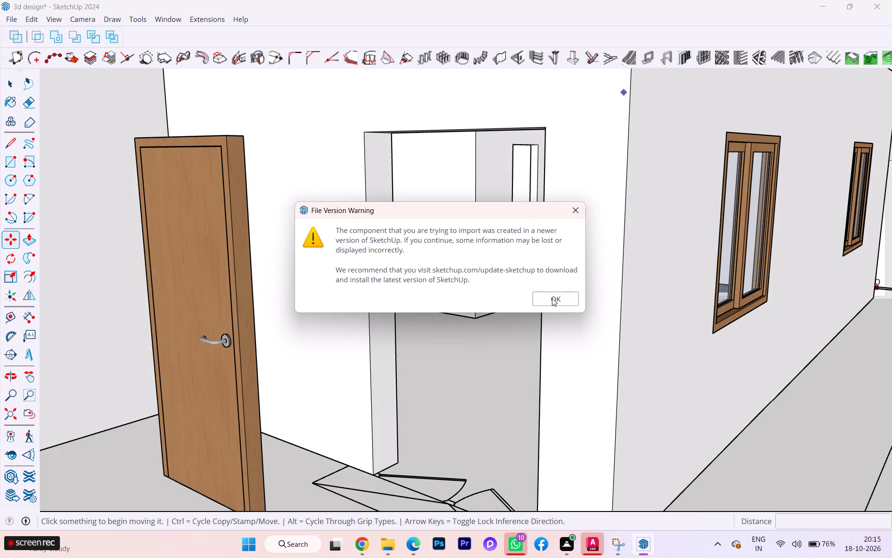
click(552, 298)
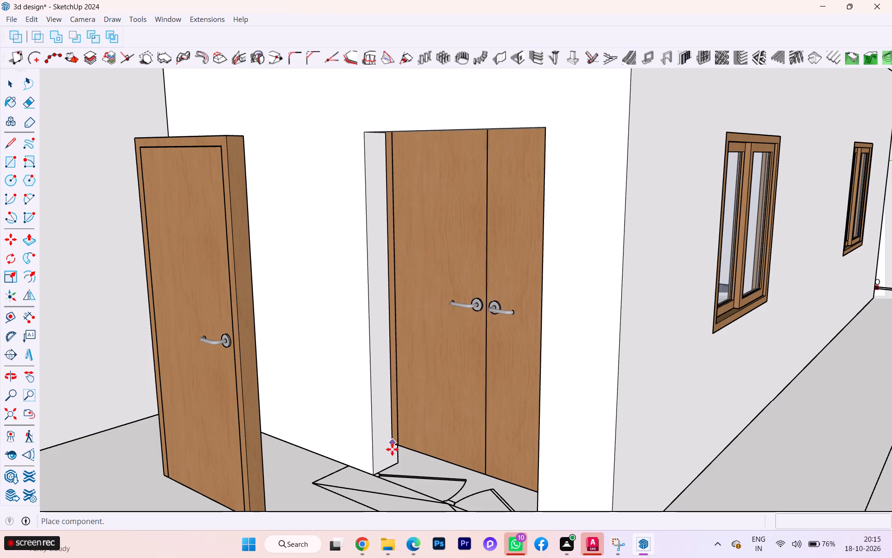
scroll(370, 476, up, 2)
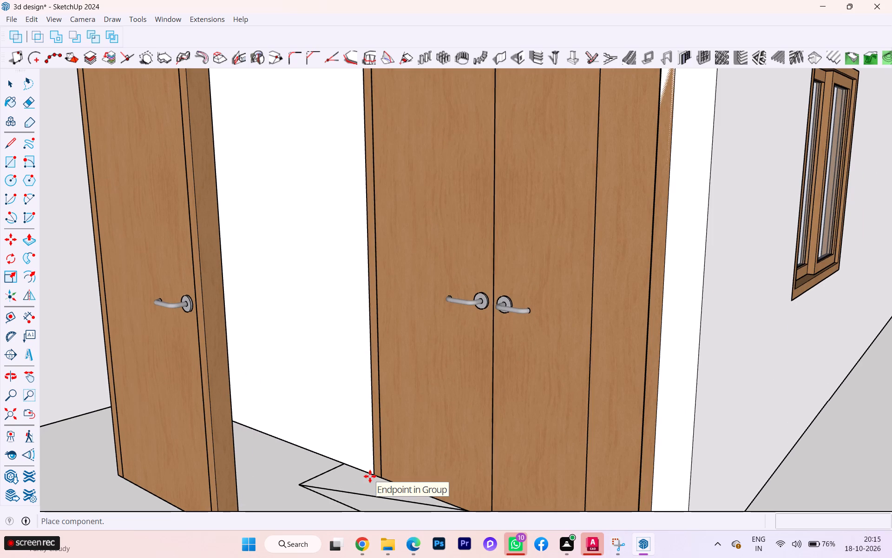
click(369, 476)
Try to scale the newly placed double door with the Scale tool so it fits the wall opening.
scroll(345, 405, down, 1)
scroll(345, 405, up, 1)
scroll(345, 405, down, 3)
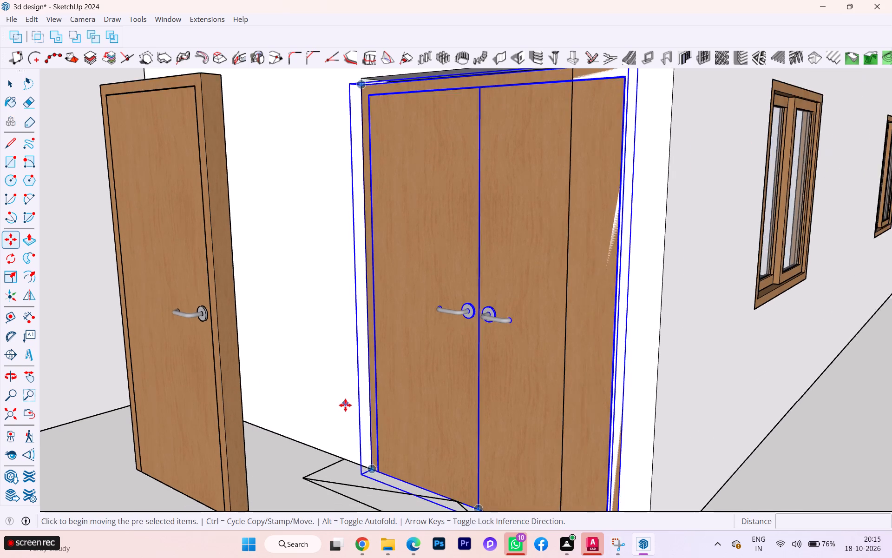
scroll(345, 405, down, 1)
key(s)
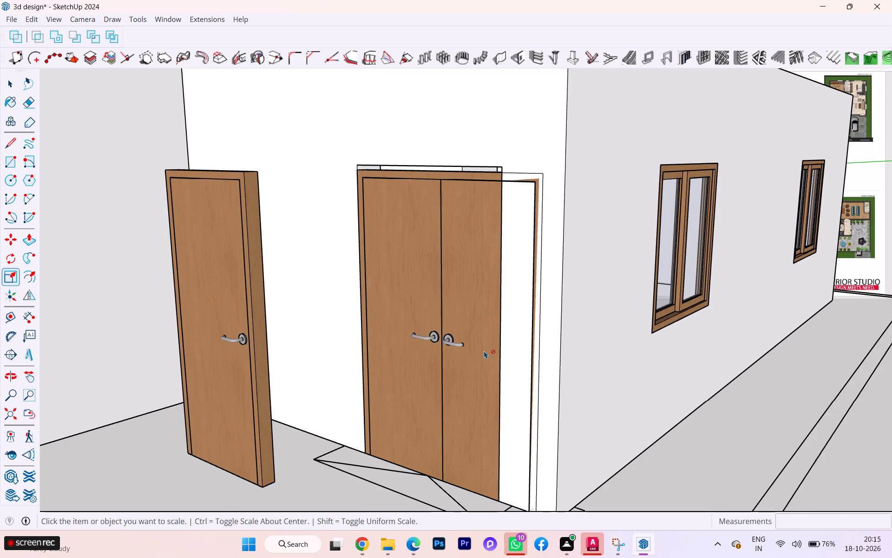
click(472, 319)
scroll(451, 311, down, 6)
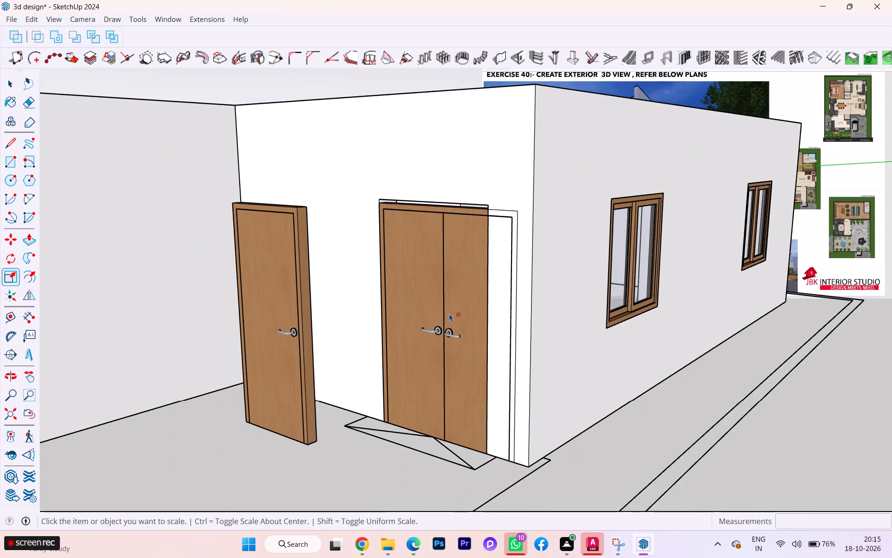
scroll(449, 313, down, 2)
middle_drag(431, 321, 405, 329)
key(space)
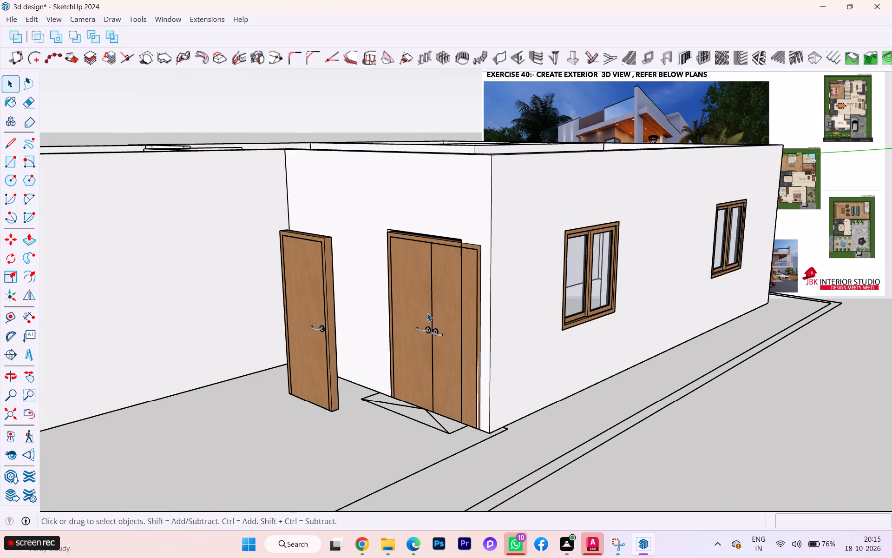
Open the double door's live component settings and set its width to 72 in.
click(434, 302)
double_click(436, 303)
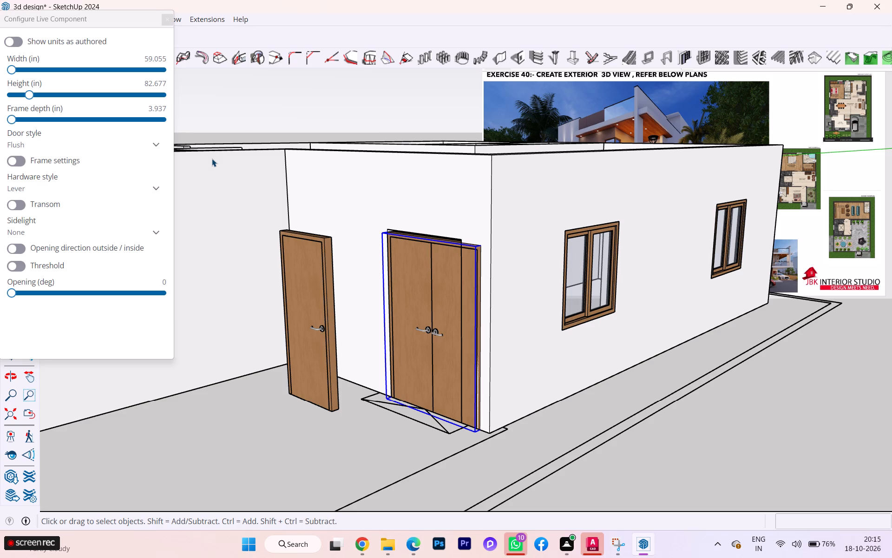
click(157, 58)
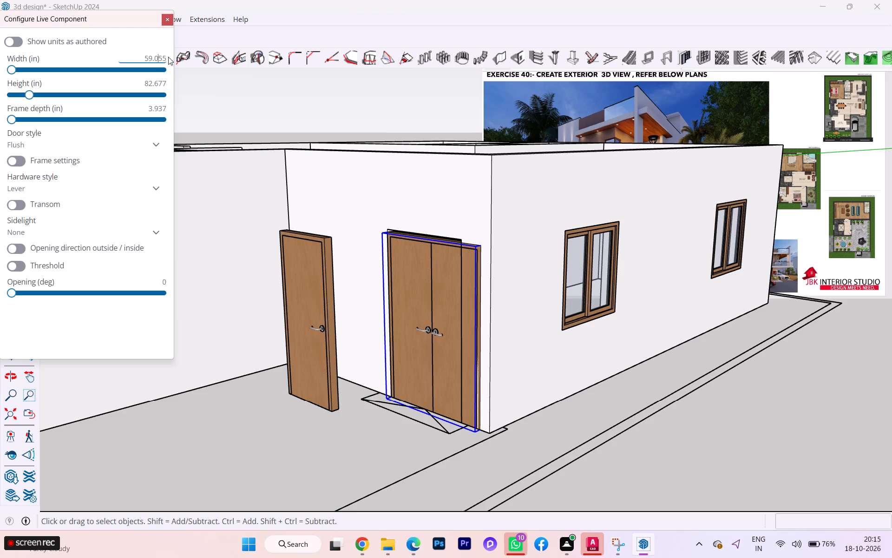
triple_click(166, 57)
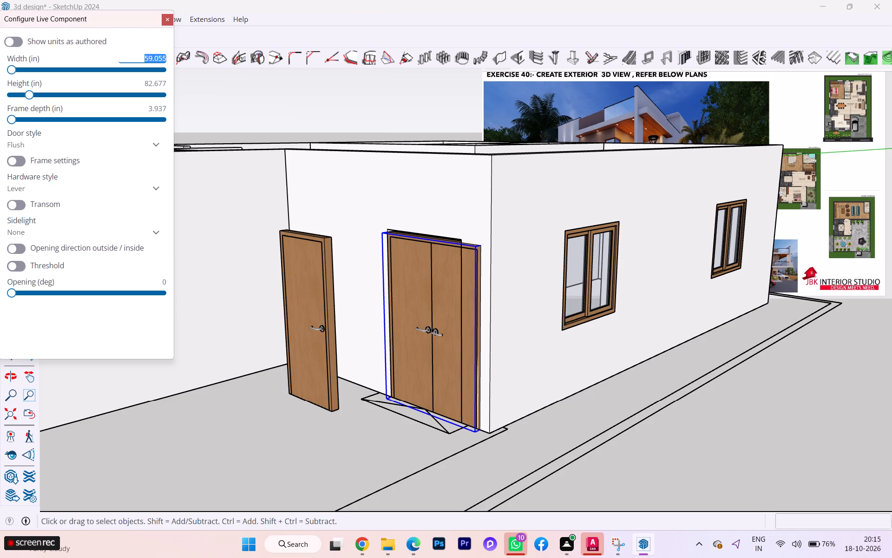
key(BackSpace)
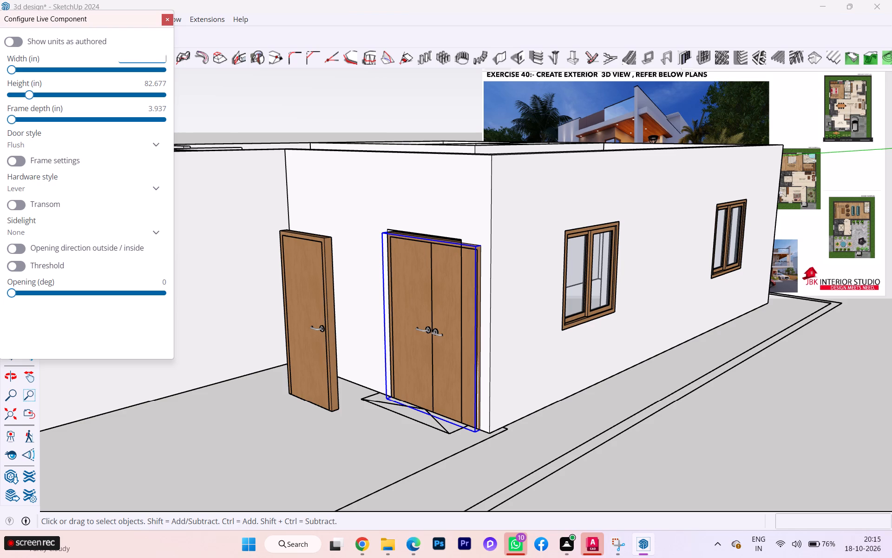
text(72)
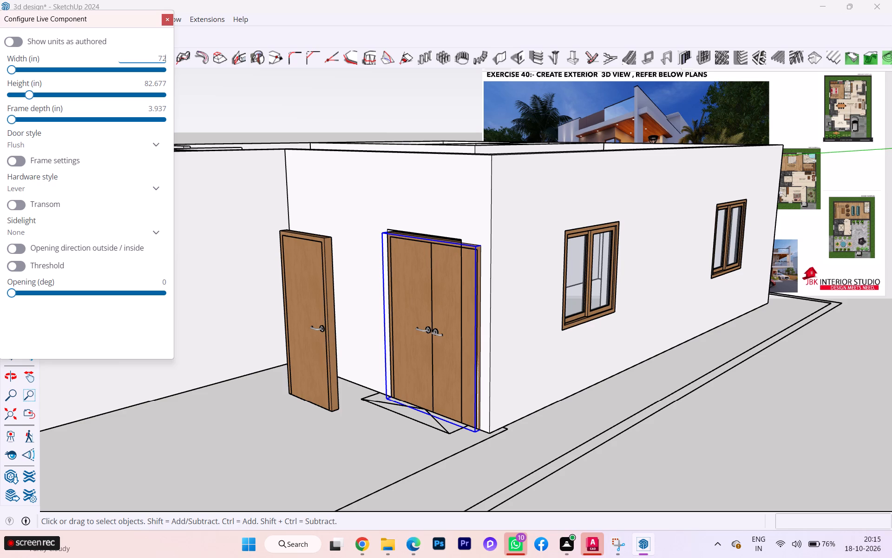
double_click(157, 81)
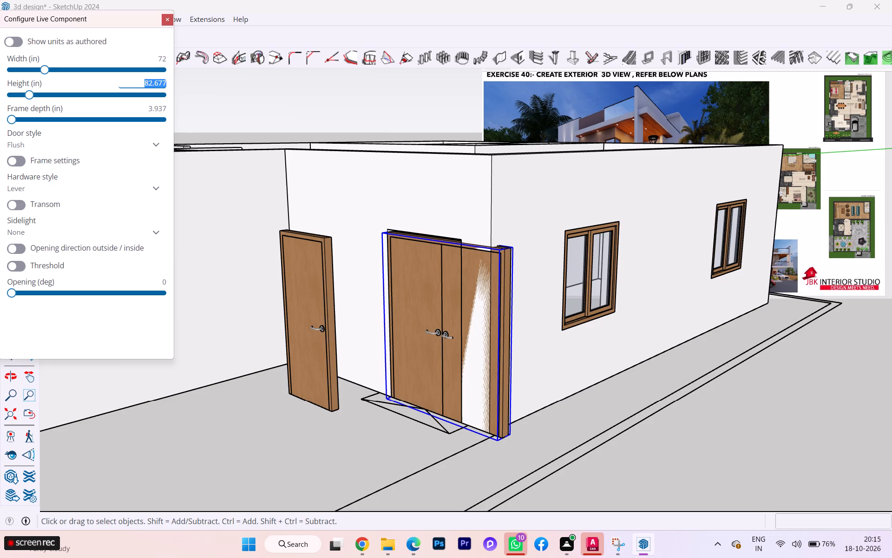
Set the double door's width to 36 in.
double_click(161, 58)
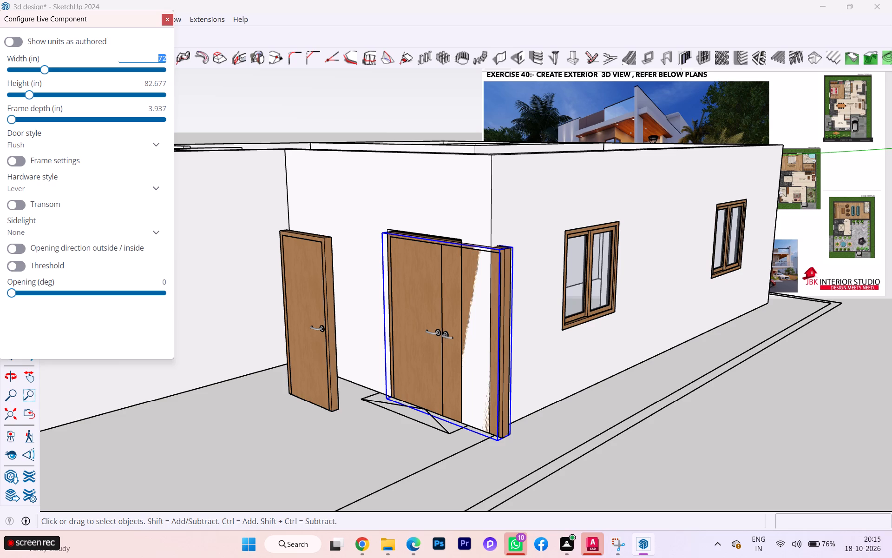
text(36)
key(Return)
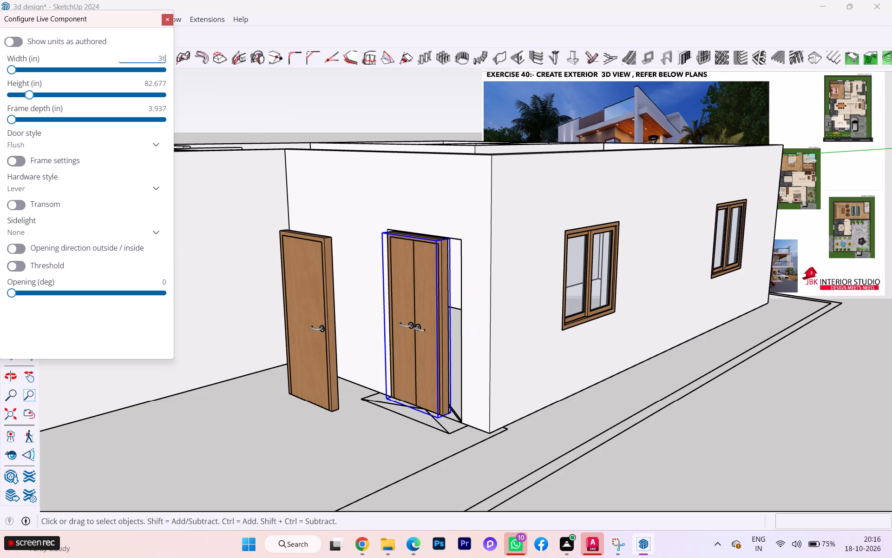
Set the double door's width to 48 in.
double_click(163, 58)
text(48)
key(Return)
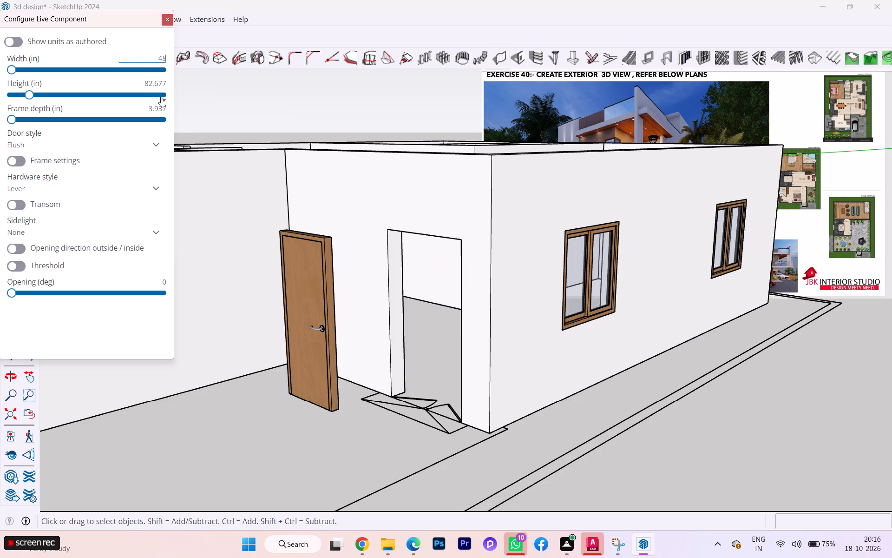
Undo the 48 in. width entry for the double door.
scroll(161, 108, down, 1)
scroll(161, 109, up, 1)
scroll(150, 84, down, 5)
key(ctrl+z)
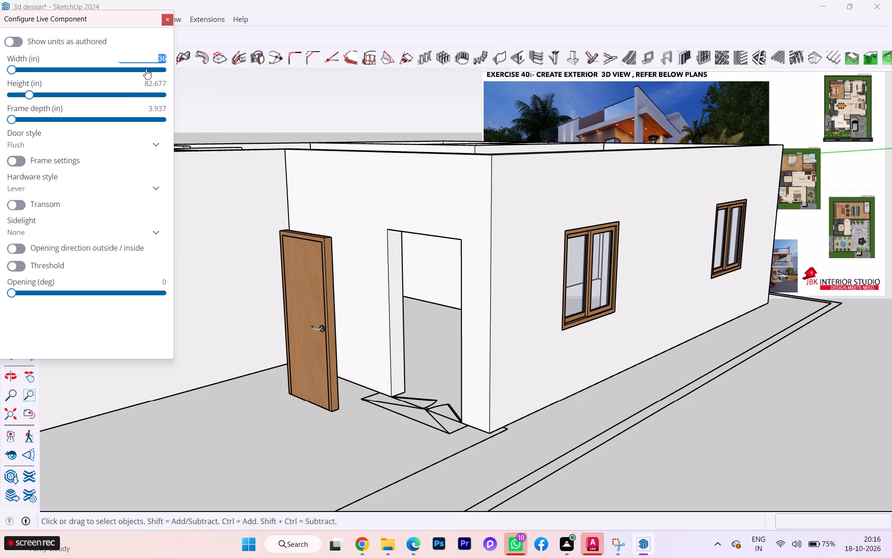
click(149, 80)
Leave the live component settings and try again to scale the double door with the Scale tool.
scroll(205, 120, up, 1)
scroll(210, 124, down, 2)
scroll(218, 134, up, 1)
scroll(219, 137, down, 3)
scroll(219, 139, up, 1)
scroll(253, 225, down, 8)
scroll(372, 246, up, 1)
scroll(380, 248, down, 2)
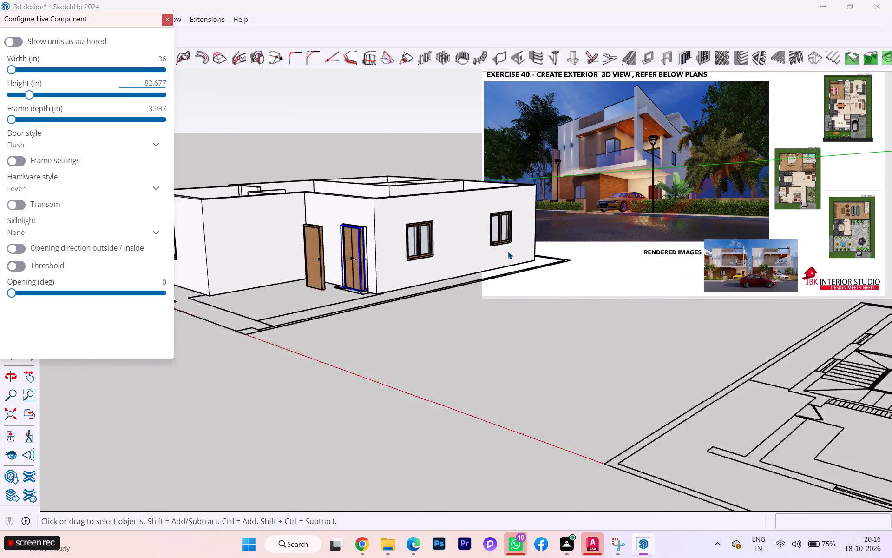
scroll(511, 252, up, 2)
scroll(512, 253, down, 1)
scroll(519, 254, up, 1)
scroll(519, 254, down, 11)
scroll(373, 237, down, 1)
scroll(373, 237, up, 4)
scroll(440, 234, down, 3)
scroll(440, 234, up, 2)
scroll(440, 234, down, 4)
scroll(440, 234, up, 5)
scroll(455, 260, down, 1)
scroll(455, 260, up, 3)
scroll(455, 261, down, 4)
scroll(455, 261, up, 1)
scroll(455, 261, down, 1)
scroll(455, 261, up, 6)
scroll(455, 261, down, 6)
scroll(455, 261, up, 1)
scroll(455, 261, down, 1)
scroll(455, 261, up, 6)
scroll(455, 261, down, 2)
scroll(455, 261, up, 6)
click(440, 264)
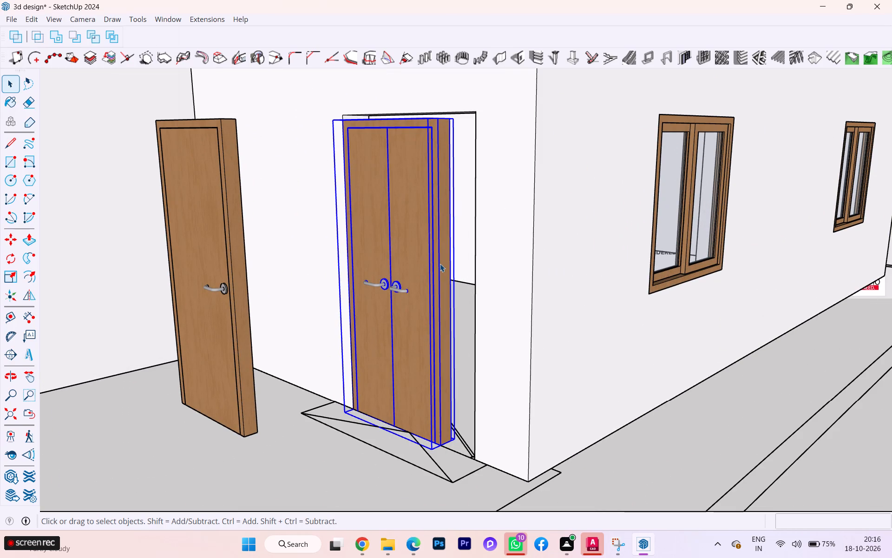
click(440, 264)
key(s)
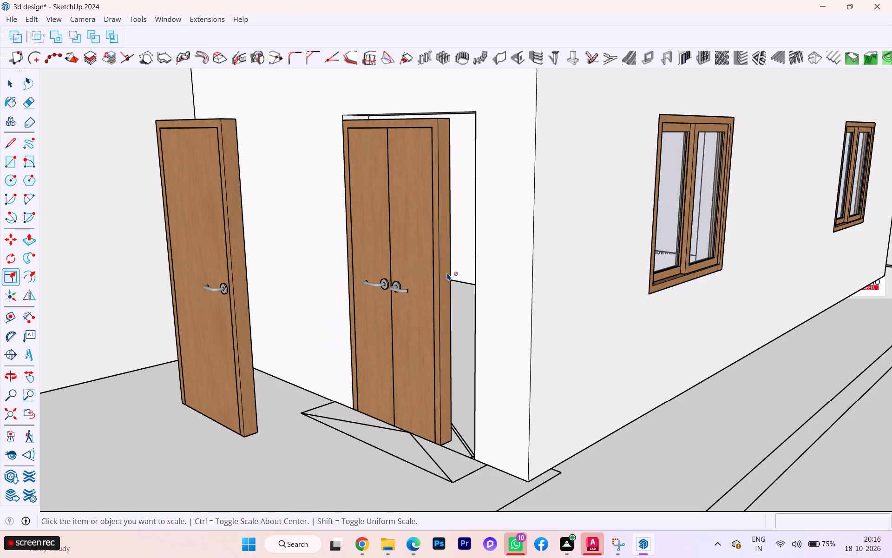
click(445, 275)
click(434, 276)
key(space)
Reopen the double door's live component settings and adjust its width to the minimum of 59.055 in.
double_click(422, 281)
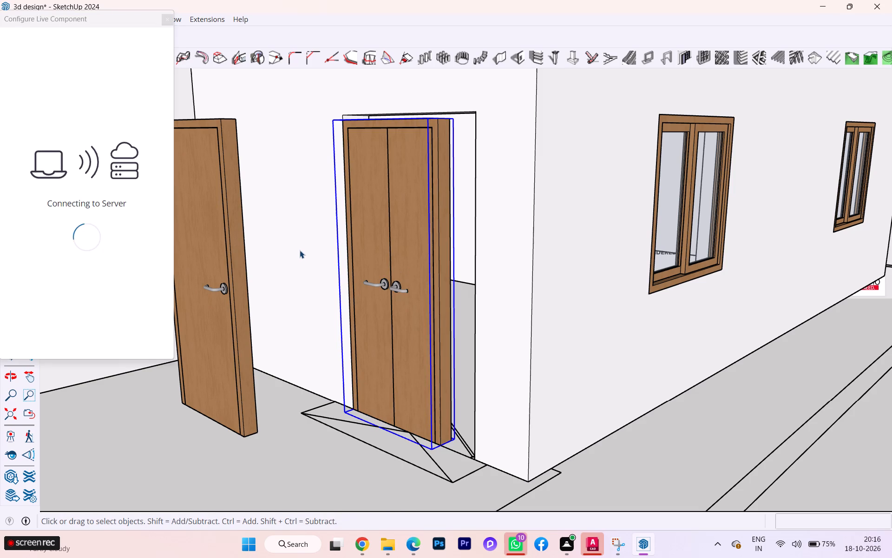
scroll(308, 266, down, 3)
middle_drag(402, 281, 332, 323)
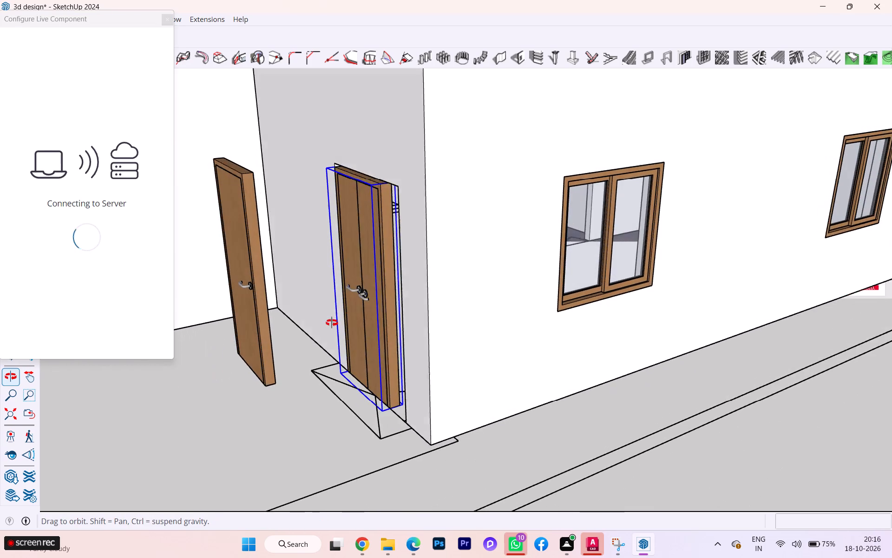
middle_drag(332, 323, 323, 334)
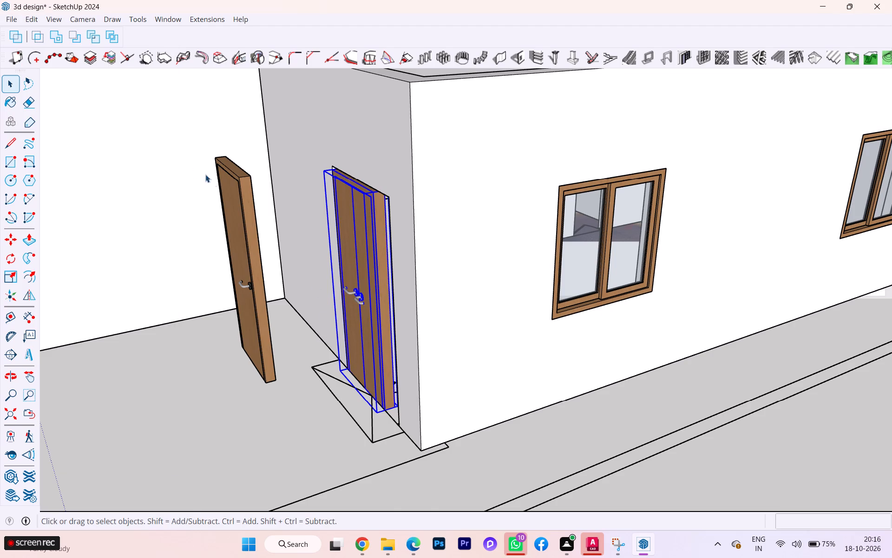
scroll(224, 185, down, 1)
middle_drag(272, 191, 372, 179)
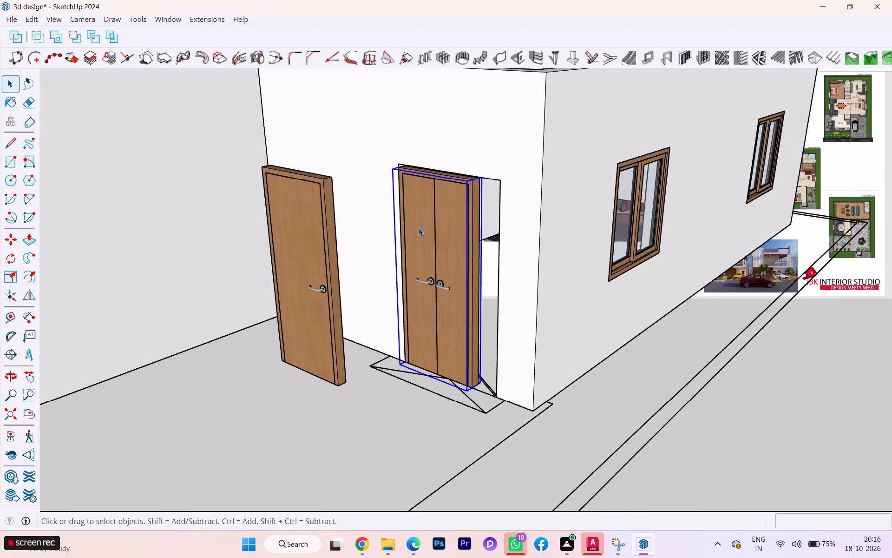
double_click(432, 230)
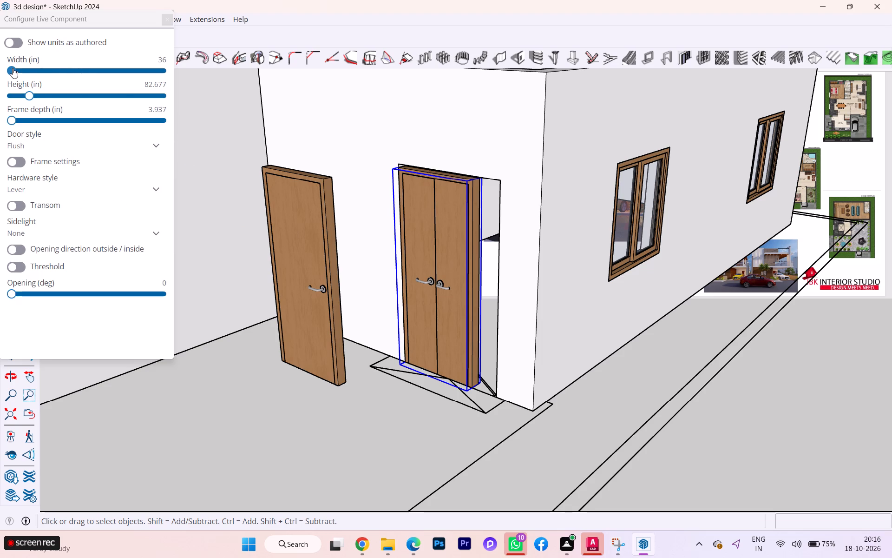
drag(13, 68, 17, 68)
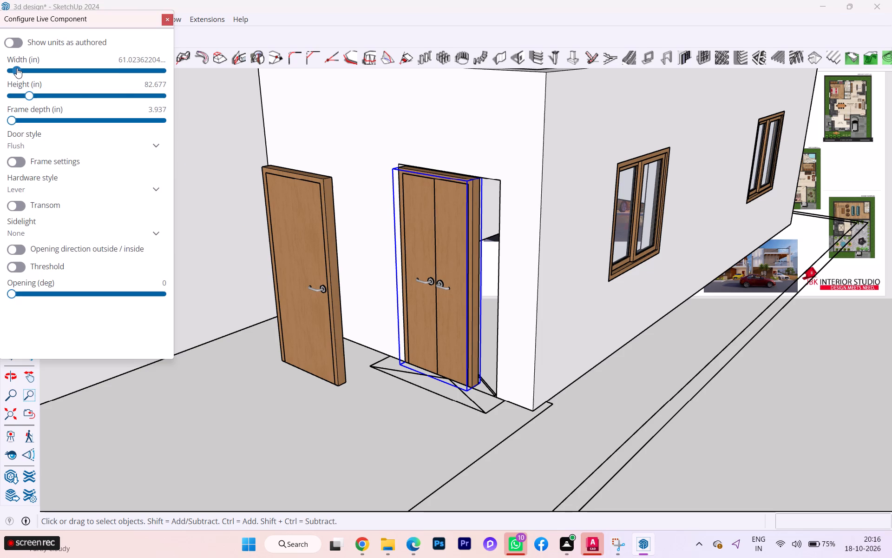
click(17, 68)
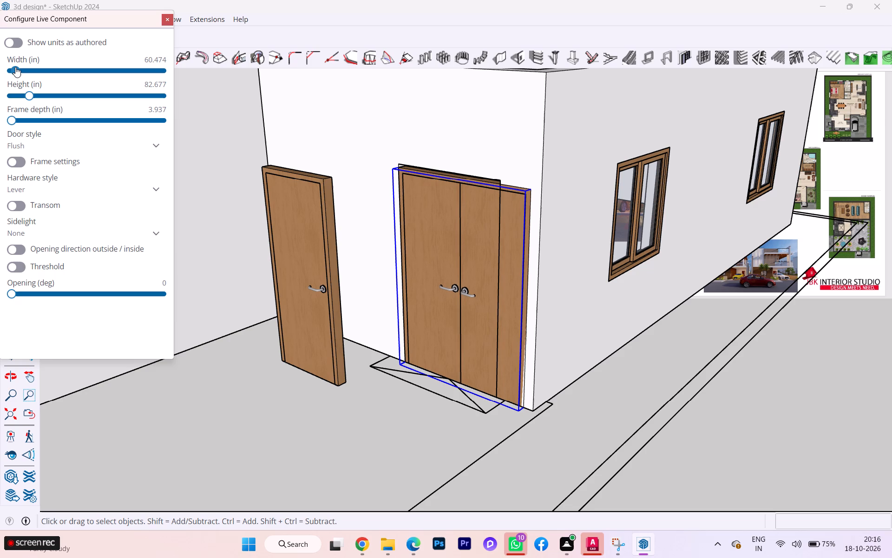
scroll(15, 67, up, 1)
scroll(15, 67, down, 1)
drag(15, 67, 11, 67)
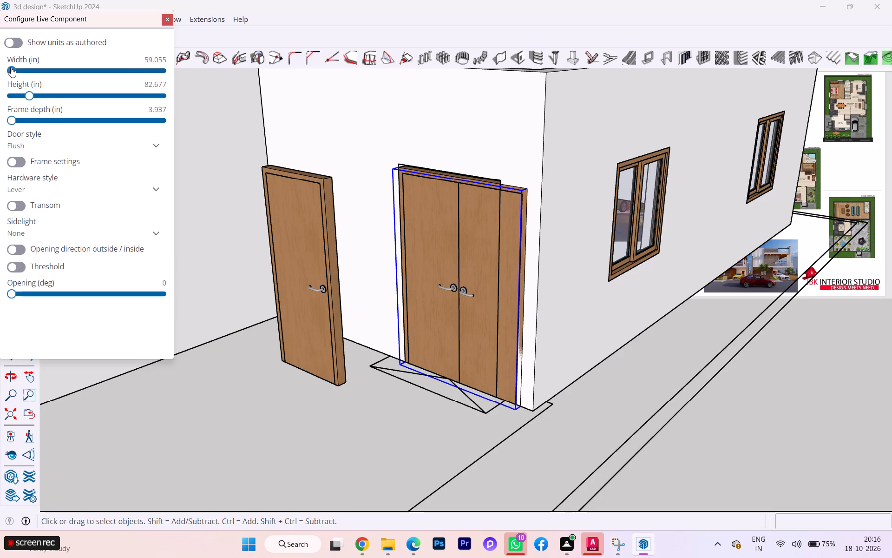
click(11, 67)
drag(8, 67, 5, 69)
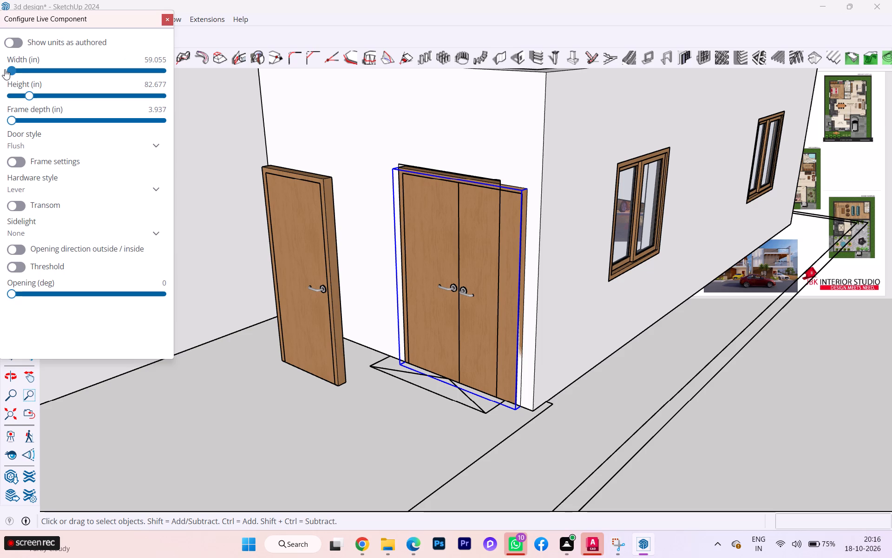
drag(5, 69, 1, 71)
drag(11, 69, 1, 71)
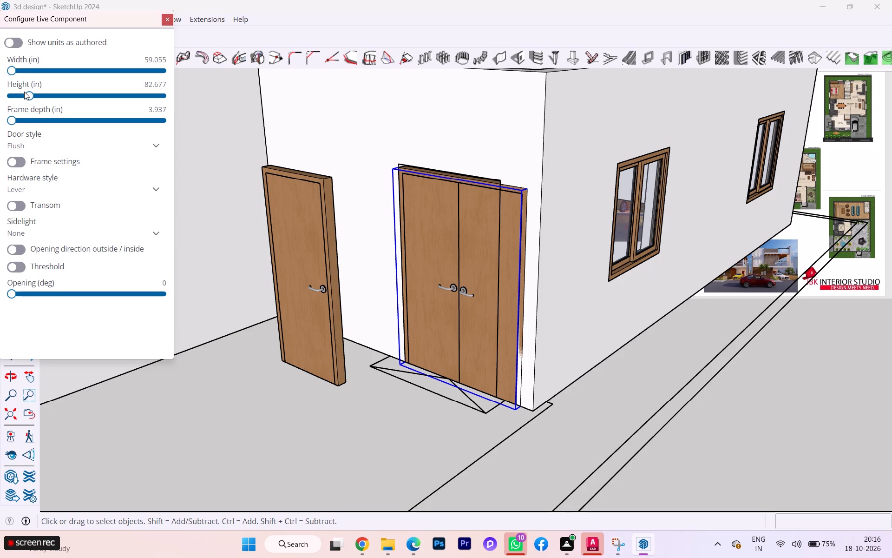
Raise the double door's height to 85.144 in. to match the top of the wall opening.
drag(25, 93, 24, 93)
drag(24, 93, 29, 91)
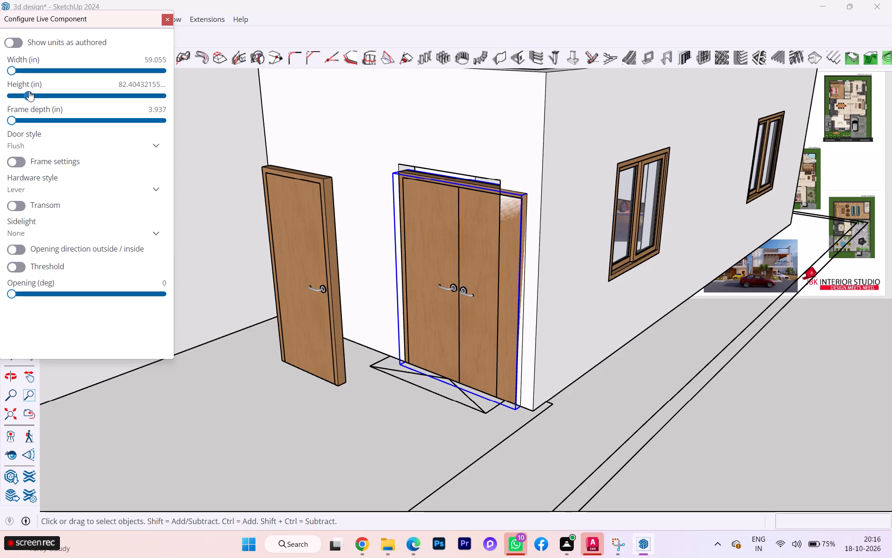
drag(29, 91, 38, 90)
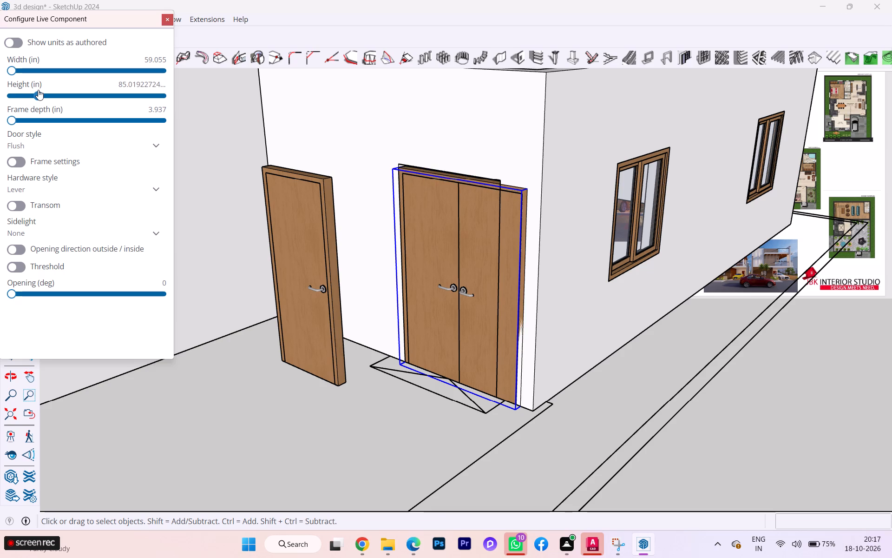
drag(38, 90, 39, 90)
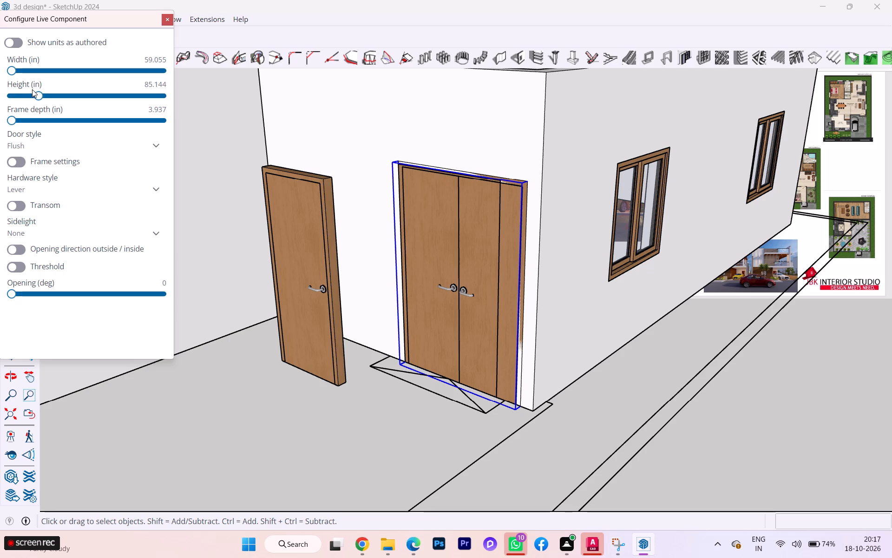
Reduce the double door's live component height to 82.404 in.
click(29, 93)
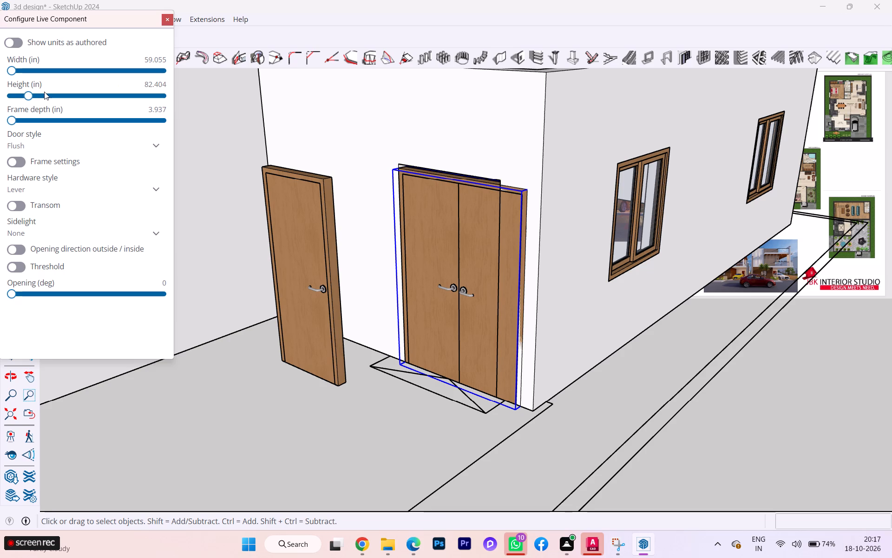
click(32, 97)
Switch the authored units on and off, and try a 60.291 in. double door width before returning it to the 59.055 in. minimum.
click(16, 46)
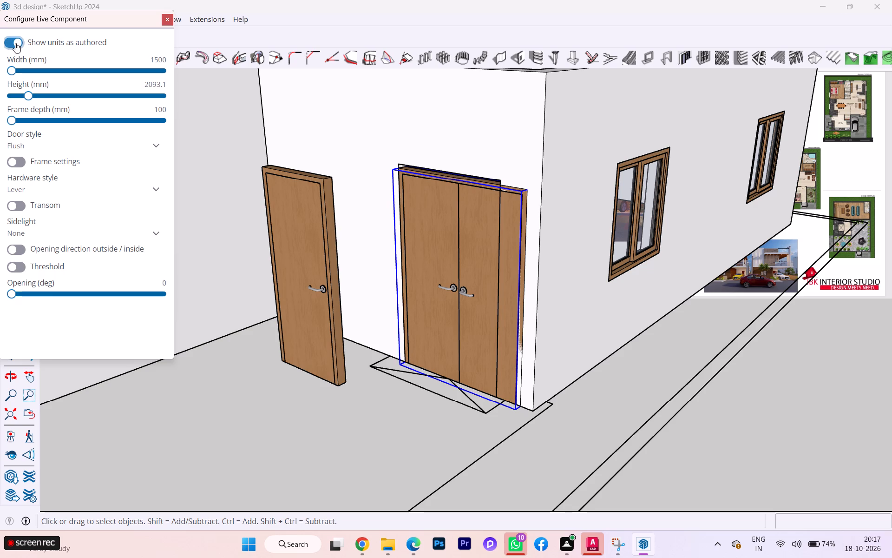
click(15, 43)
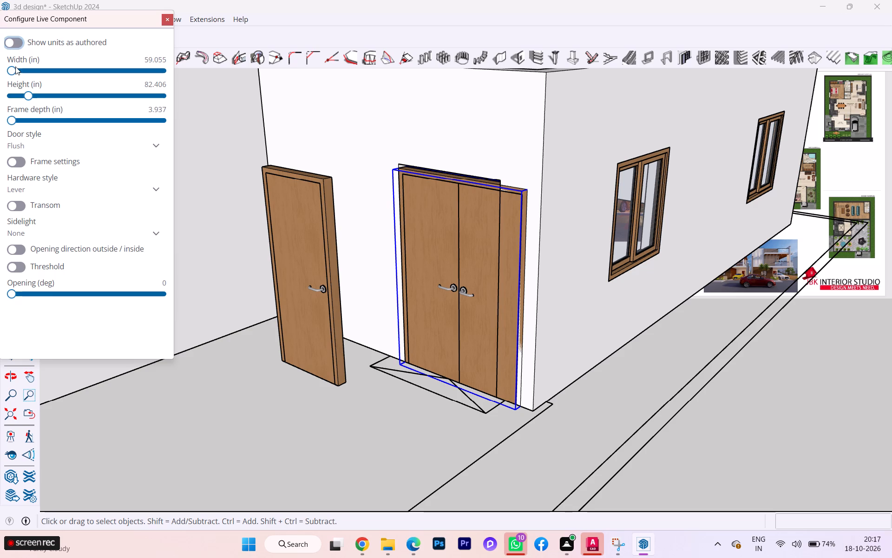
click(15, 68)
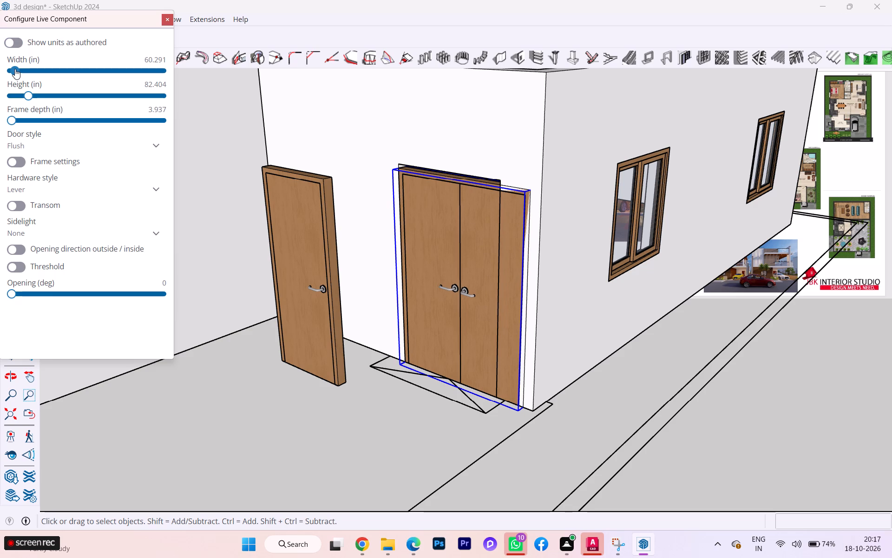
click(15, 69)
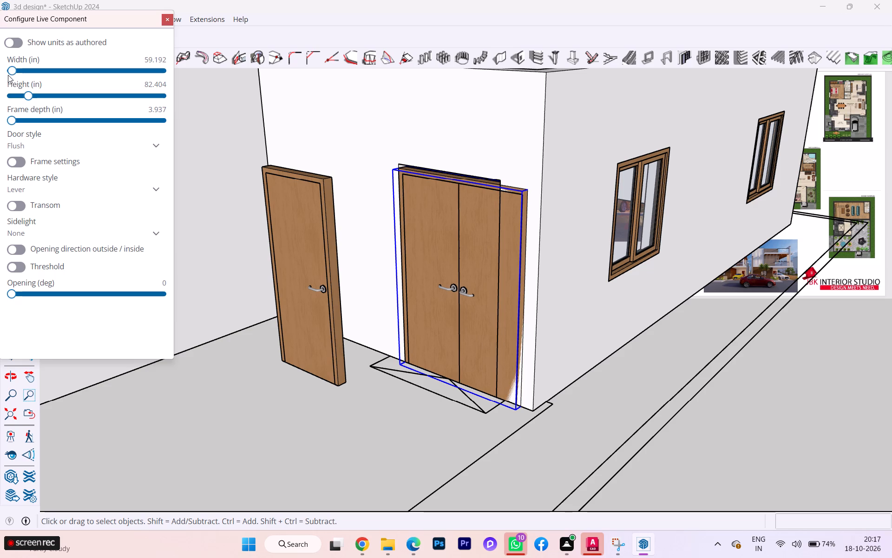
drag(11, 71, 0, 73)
Move the double door about 2' 8 9/16" out of the wall opening along the green axis.
scroll(493, 340, down, 1)
middle_drag(493, 340, 604, 343)
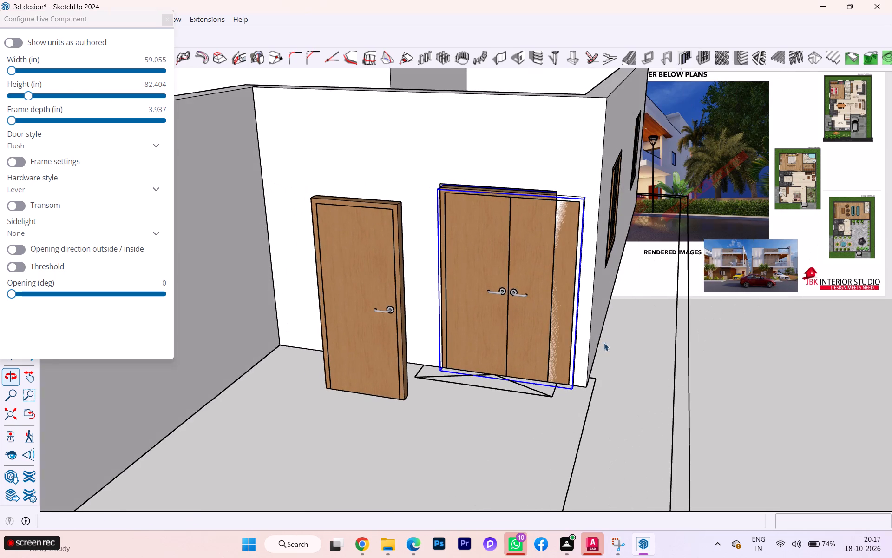
click(527, 307)
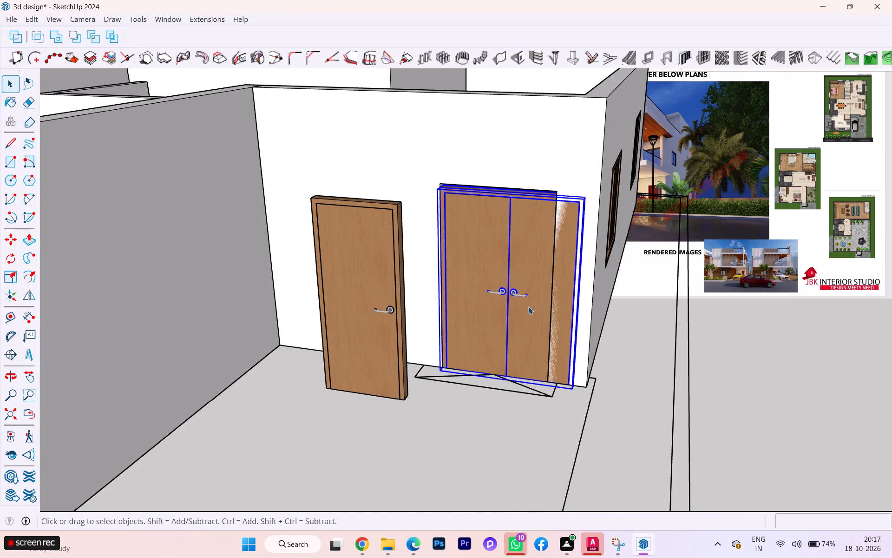
key(m)
key(Return)
click(553, 303)
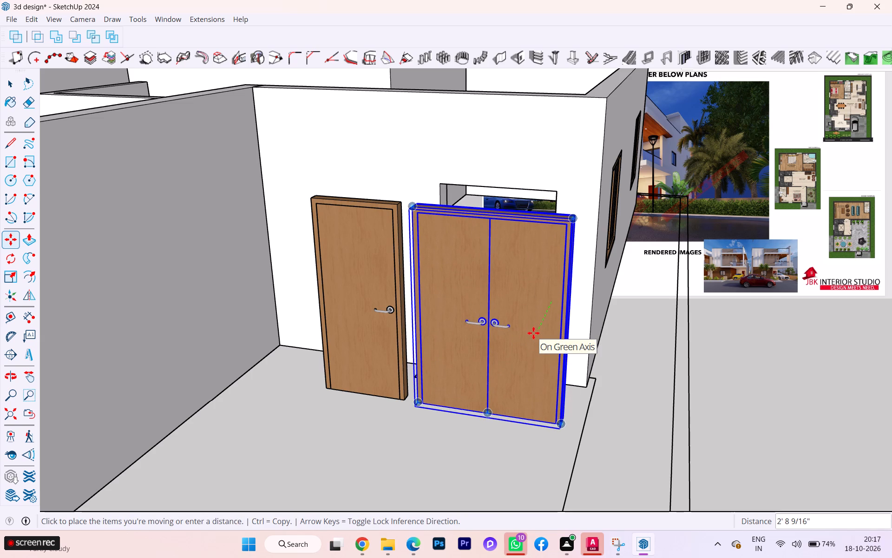
click(533, 333)
key(Escape)
Examine the cleared double door opening, its jambs and the plan lines at its threshold.
scroll(552, 315, down, 1)
middle_drag(552, 315, 369, 297)
scroll(407, 319, up, 4)
scroll(408, 320, down, 1)
scroll(410, 321, up, 3)
scroll(445, 370, down, 1)
scroll(445, 370, up, 9)
scroll(445, 370, down, 1)
scroll(445, 370, up, 3)
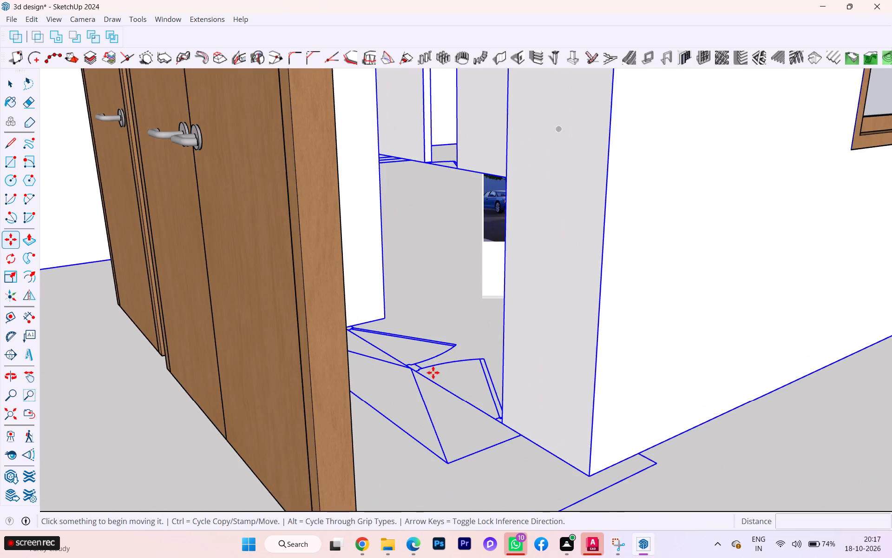
scroll(433, 372, up, 3)
scroll(317, 345, down, 4)
scroll(310, 331, up, 2)
scroll(310, 331, down, 2)
scroll(310, 331, up, 1)
scroll(309, 329, down, 4)
scroll(309, 329, up, 2)
scroll(309, 329, down, 1)
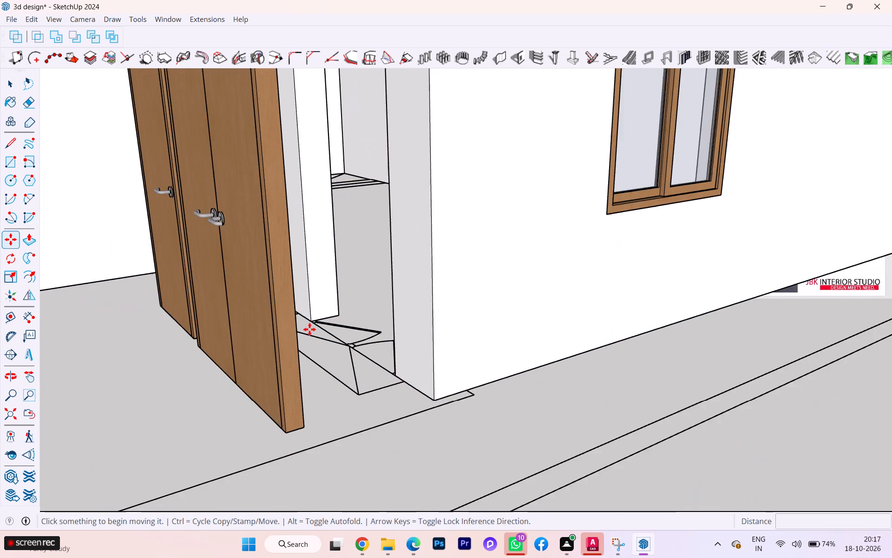
scroll(236, 288, down, 3)
Dimension the double door's overall width along its bottom edge.
middle_drag(238, 288, 327, 283)
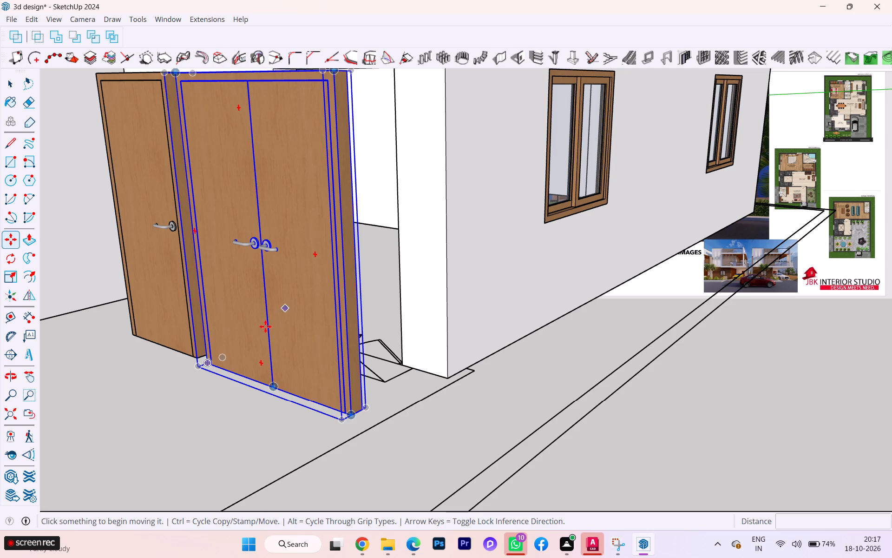
key(space)
click(25, 317)
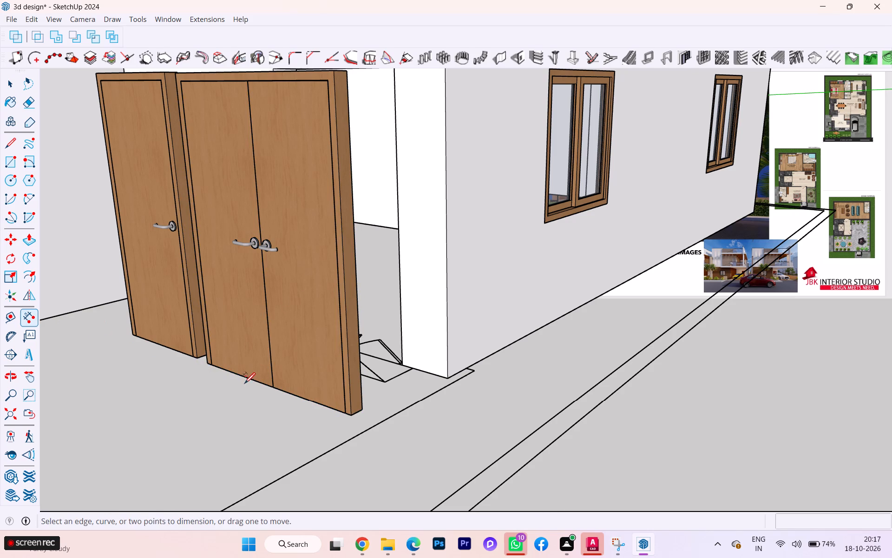
click(207, 364)
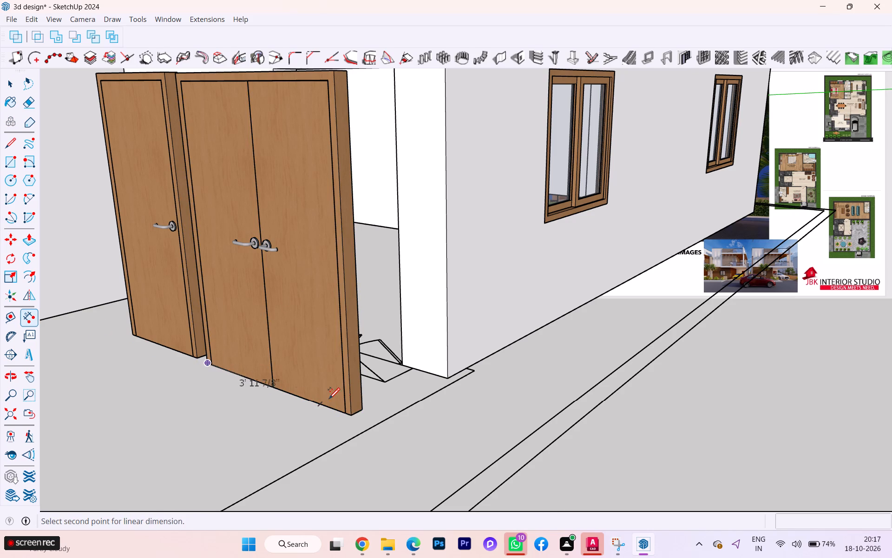
click(348, 412)
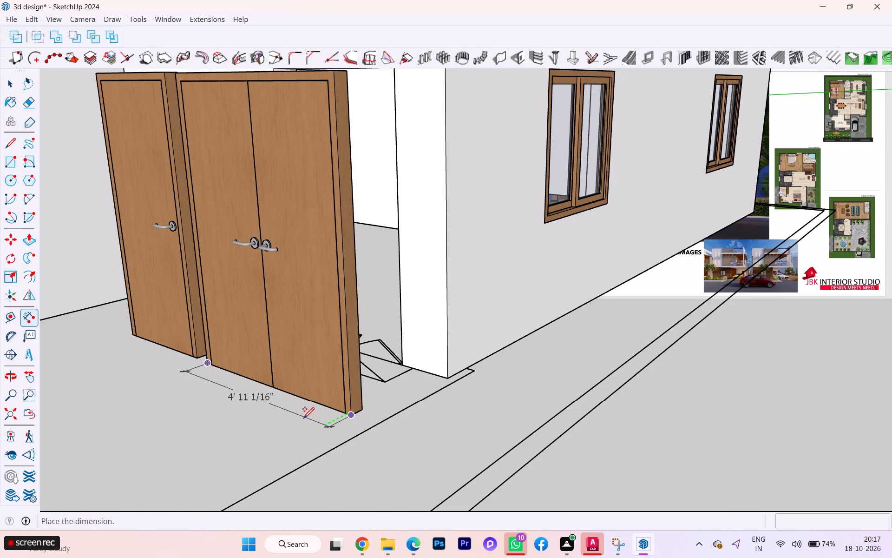
click(303, 418)
Dimension the clear width of the double door opening between its jambs at floor level.
middle_drag(367, 374, 248, 379)
scroll(332, 371, down, 1)
scroll(302, 324, up, 6)
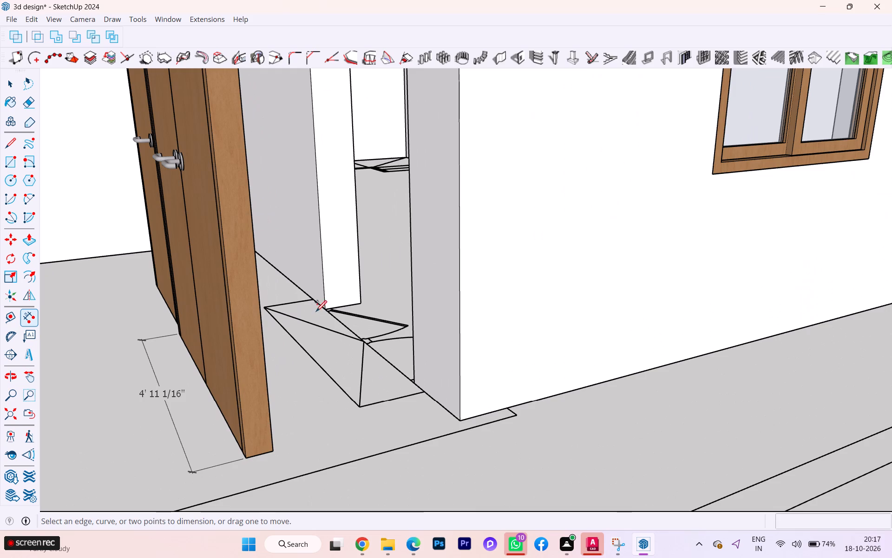
click(323, 308)
click(415, 382)
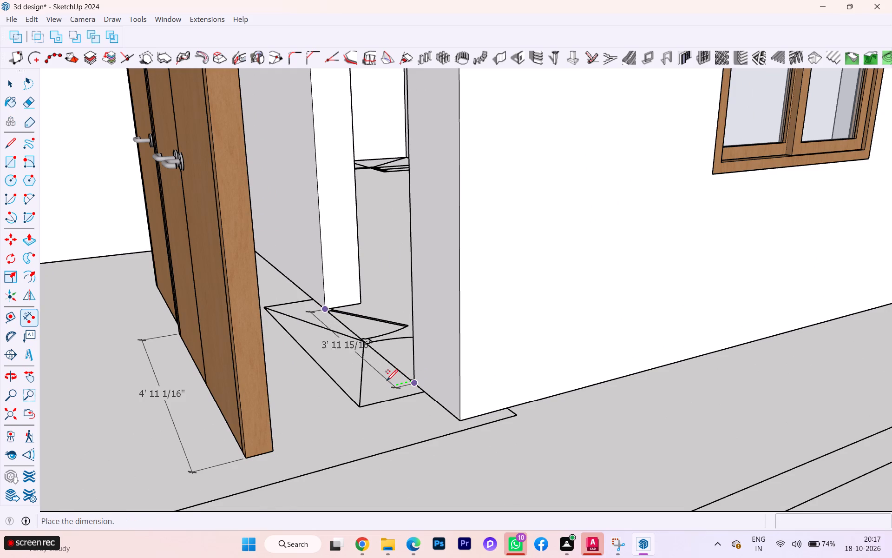
click(385, 381)
key(Escape)
Open the wall group containing the double door opening for editing.
scroll(376, 352, down, 3)
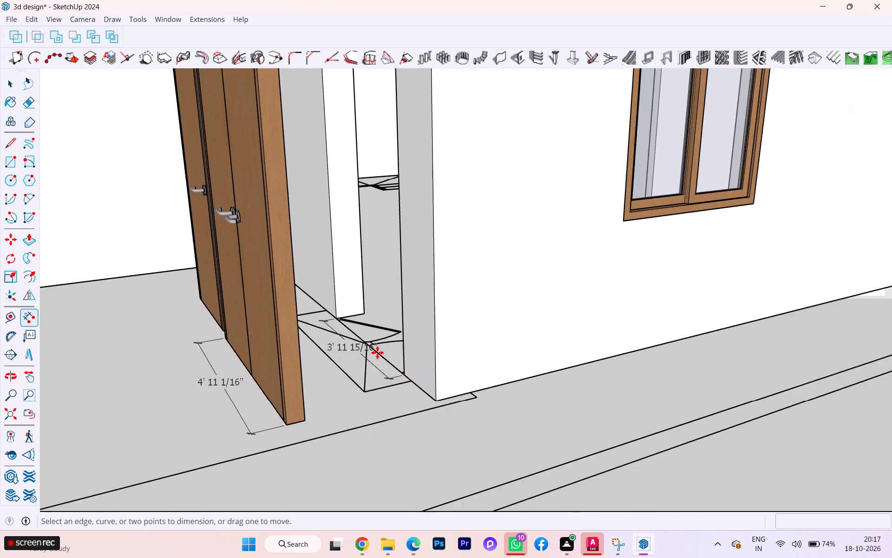
middle_drag(377, 352, 558, 404)
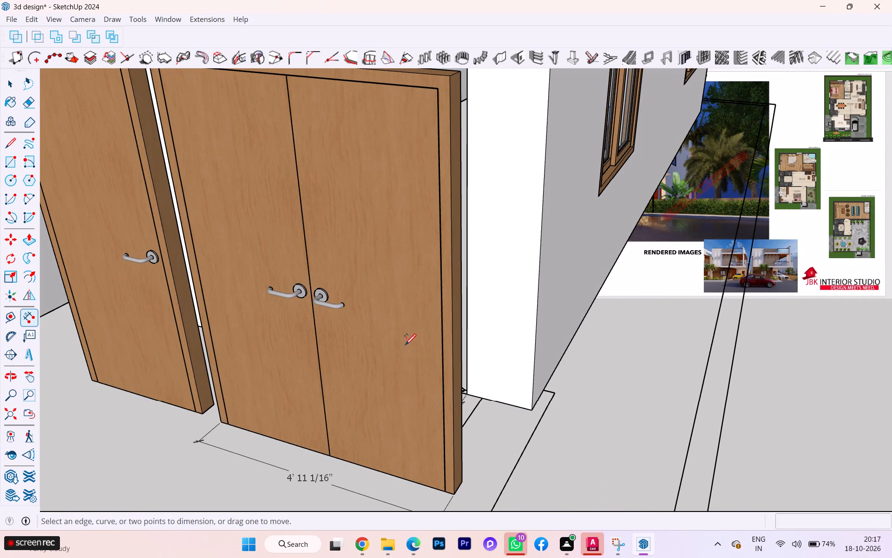
key(space)
click(398, 348)
scroll(397, 350, down, 8)
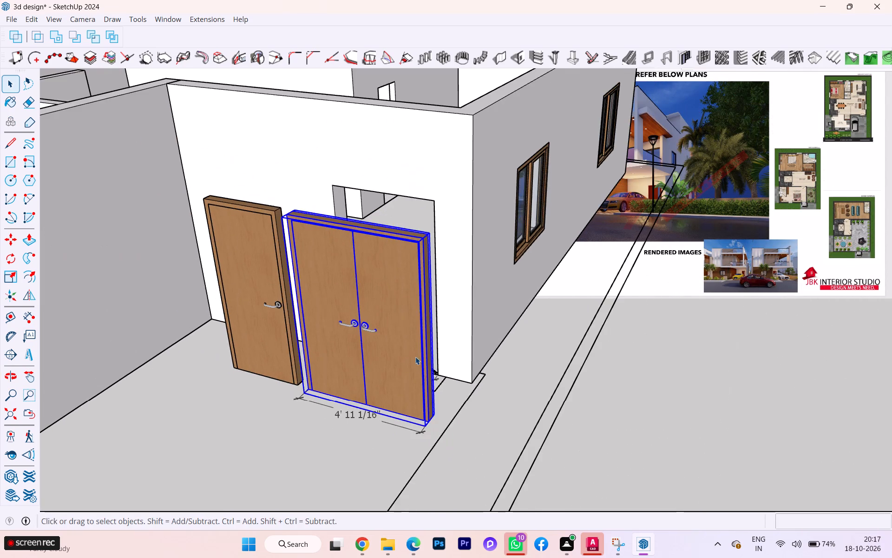
middle_drag(418, 357, 272, 415)
scroll(398, 237, up, 3)
scroll(380, 240, down, 1)
scroll(369, 242, up, 1)
click(350, 244)
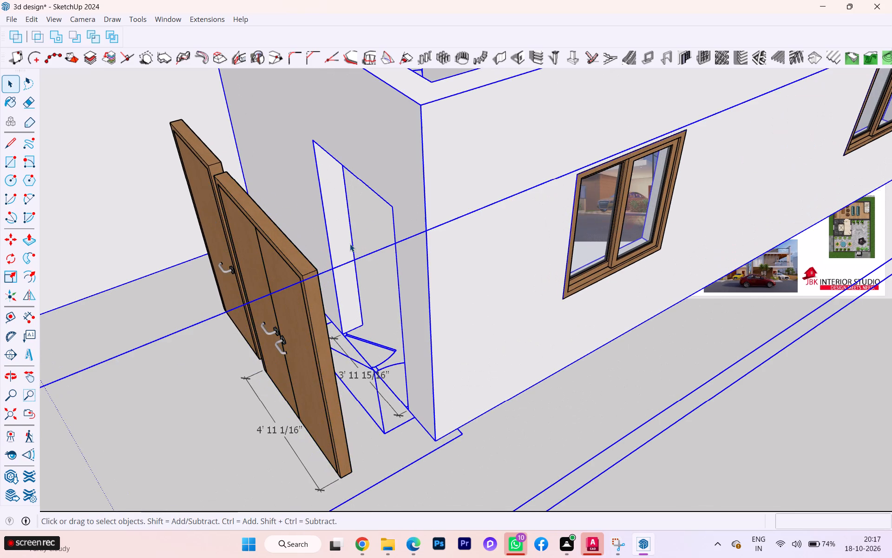
double_click(344, 238)
click(341, 231)
double_click(341, 231)
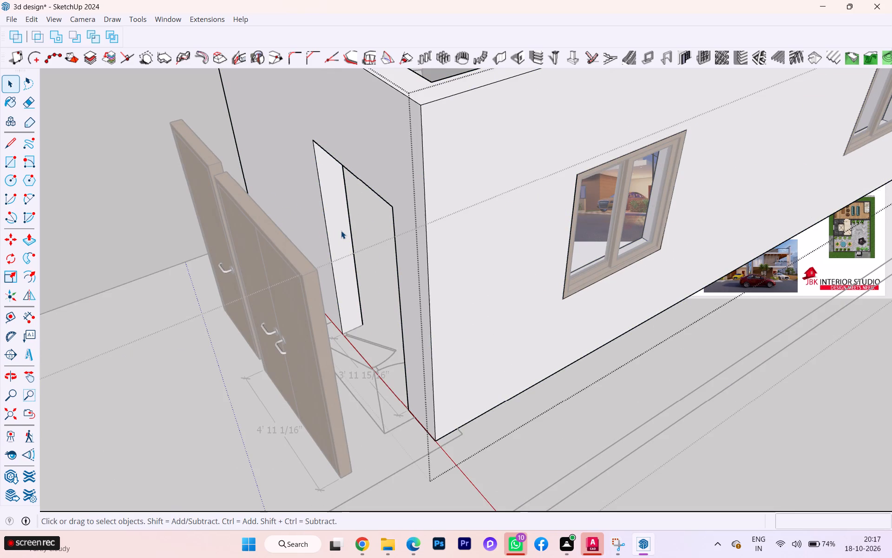
Widen the double door opening by pushing the jamb face farther from the wall's outer corner back 2', and leave the group.
click(339, 224)
key(p)
click(339, 224)
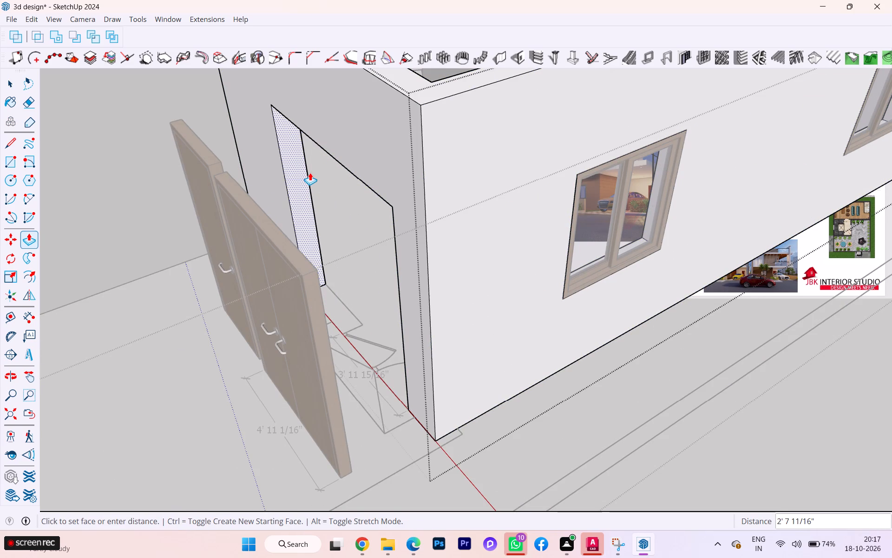
key(3)
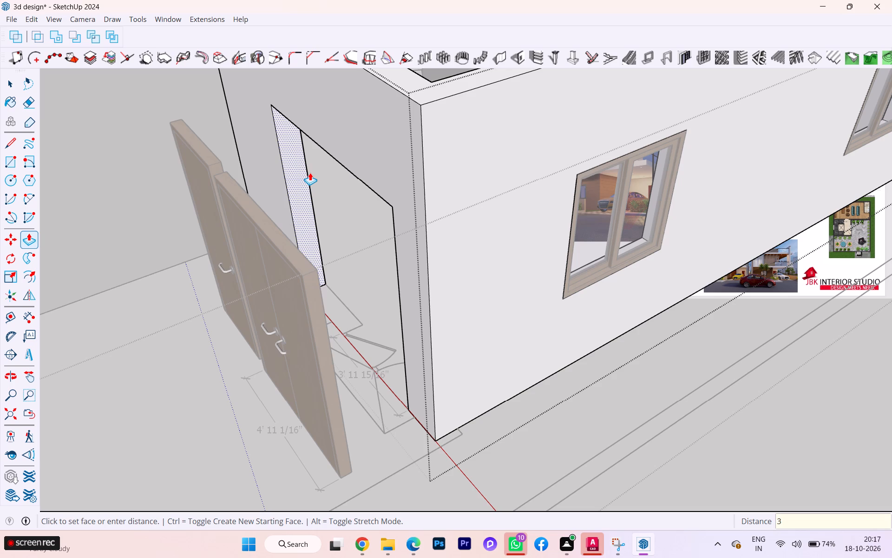
key(BackSpace)
key(4)
key(BackSpace)
text(2')
key(Return)
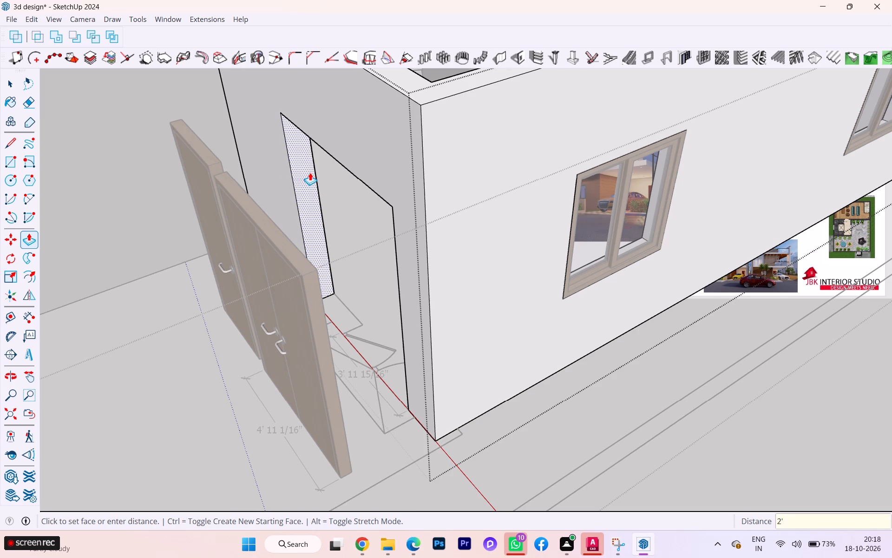
key(Escape)
key(space)
click(161, 317)
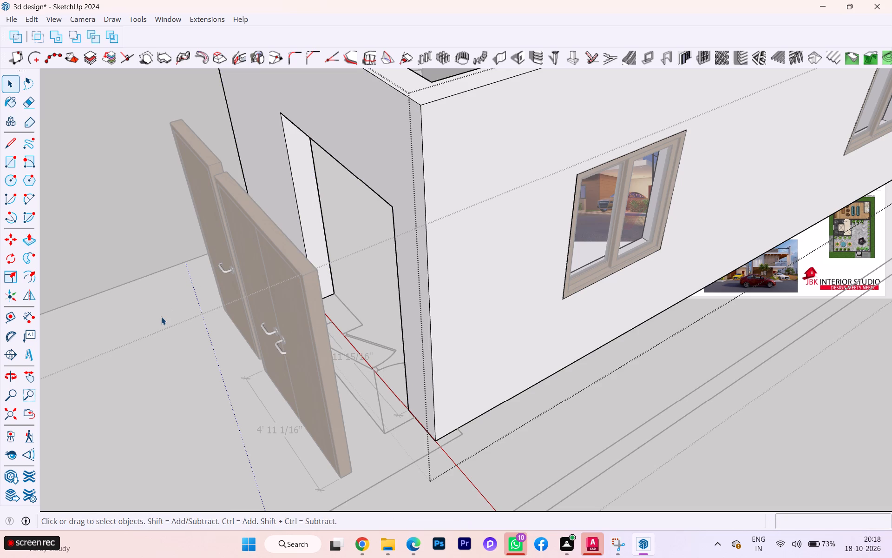
click(240, 405)
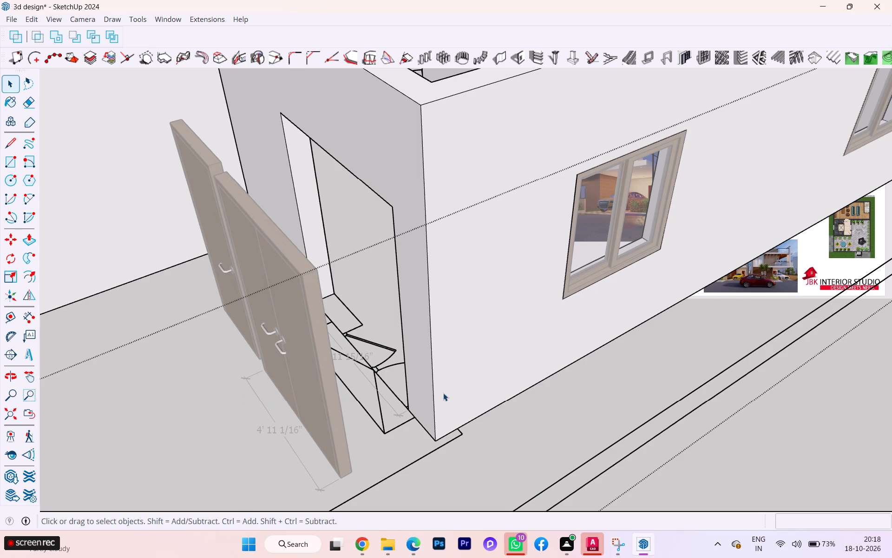
click(481, 427)
double_click(588, 403)
Move the double door back into the widened opening, snapping its bottom corner to the jamb endpoint nearest the wall's outer corner.
click(321, 359)
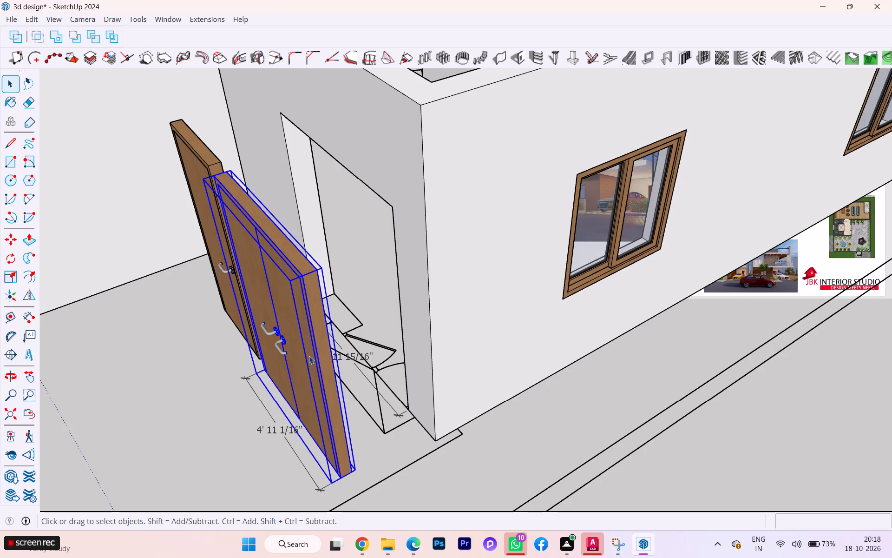
key(m)
key(Return)
scroll(353, 457, up, 4)
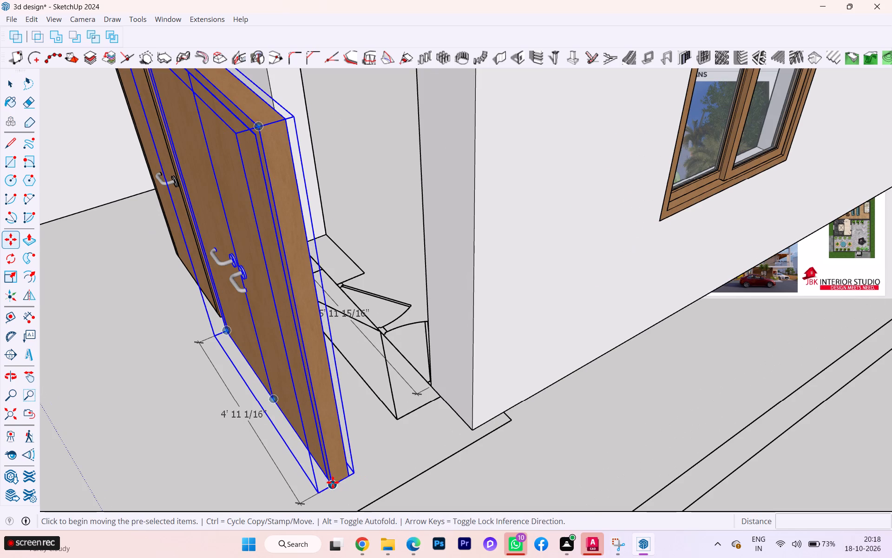
click(333, 483)
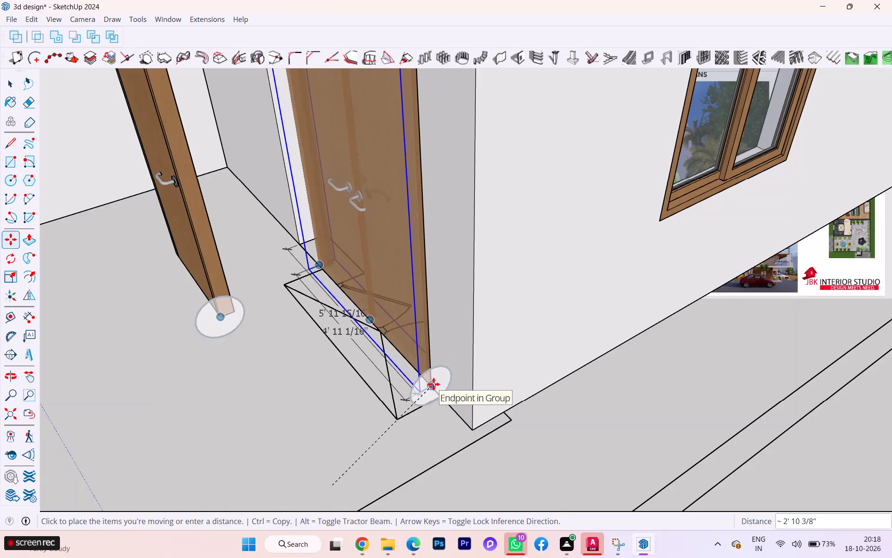
click(433, 384)
drag(412, 365, 387, 360)
key(space)
scroll(432, 385, up, 2)
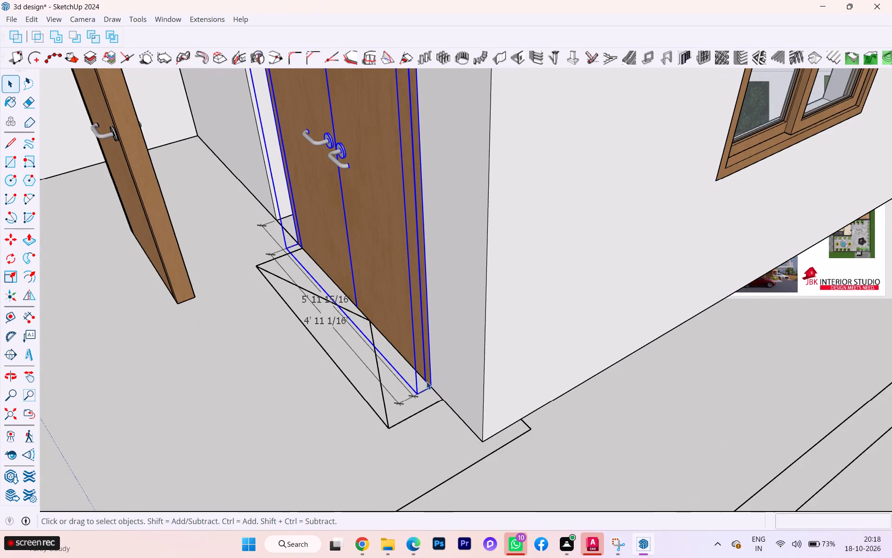
scroll(413, 378, down, 1)
middle_drag(413, 378, 564, 385)
scroll(404, 355, down, 4)
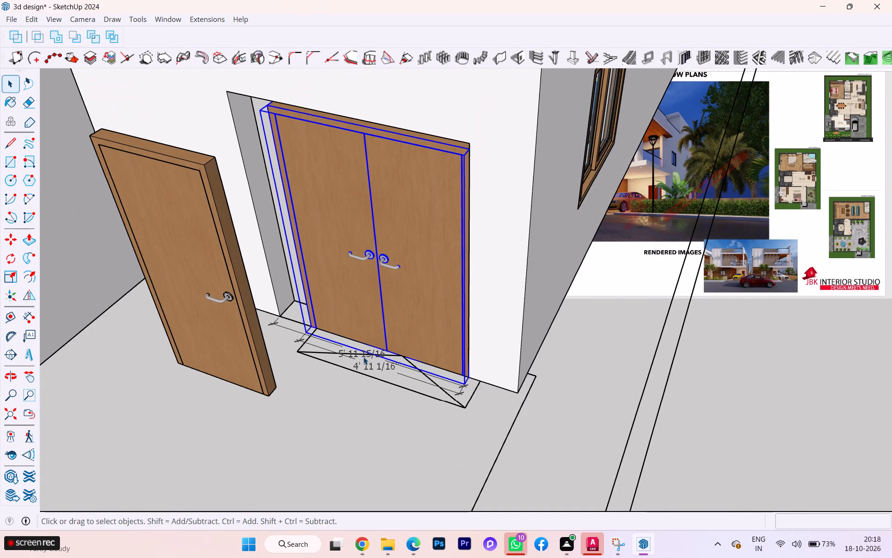
Delete the two width dimensions in front of the double door opening.
click(360, 366)
key(Delete)
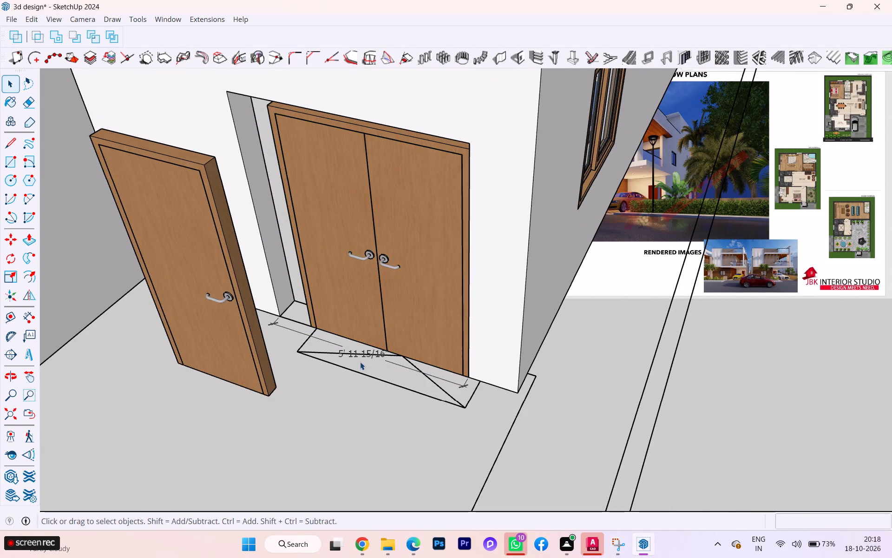
click(371, 356)
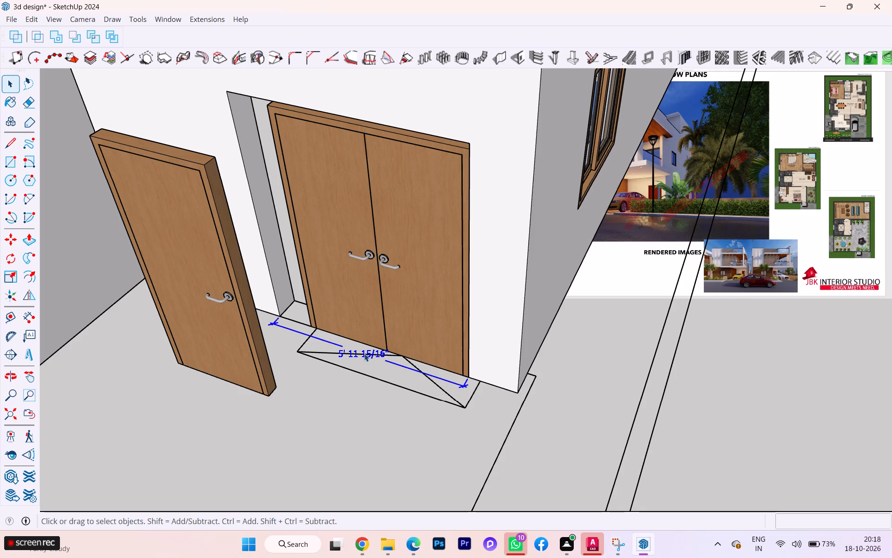
key(Delete)
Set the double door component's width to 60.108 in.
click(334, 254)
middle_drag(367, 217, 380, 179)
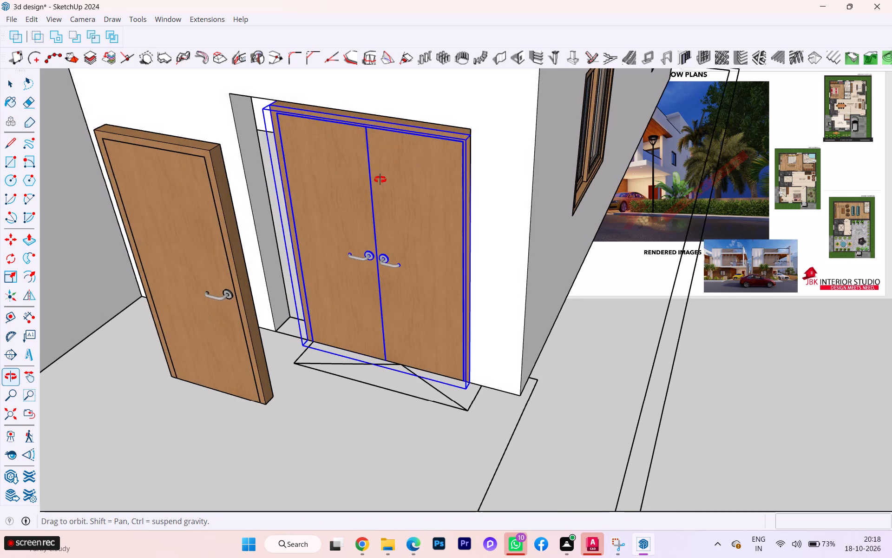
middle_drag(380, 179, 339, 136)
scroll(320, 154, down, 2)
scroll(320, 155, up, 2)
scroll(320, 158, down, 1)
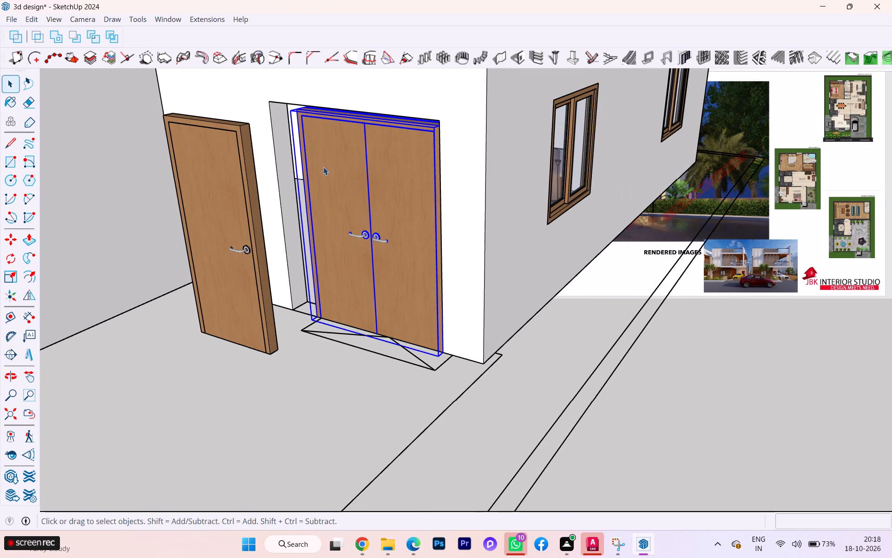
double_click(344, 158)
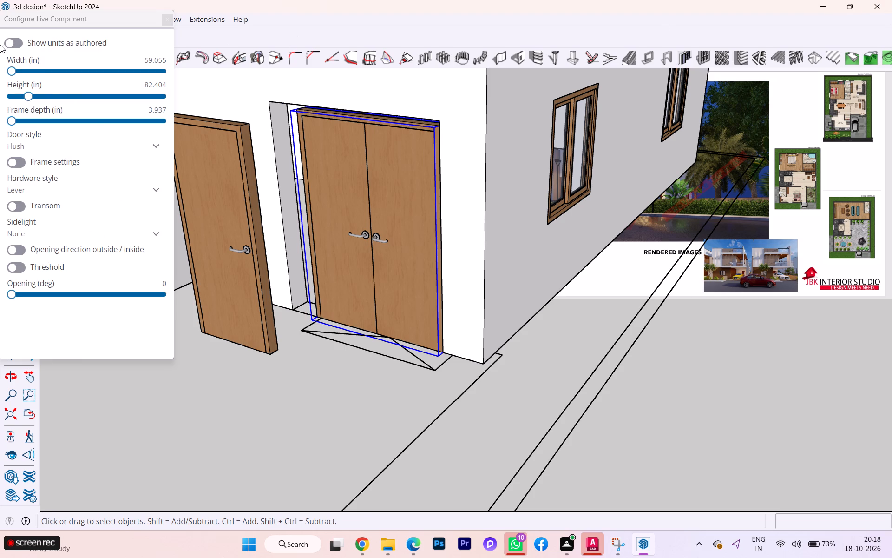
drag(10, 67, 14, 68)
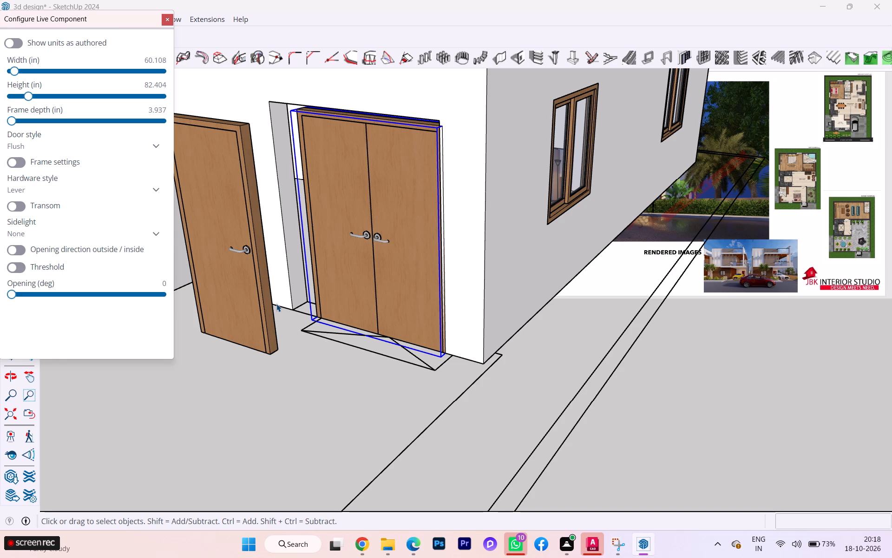
Move the double door about 1' along the opening, bringing its bottom corner to the jamb farther from the wall's outer corner.
key(m)
key(Return)
scroll(318, 319, up, 13)
scroll(320, 314, down, 1)
scroll(320, 314, up, 3)
scroll(320, 314, down, 1)
scroll(320, 314, up, 2)
key(m)
scroll(322, 311, up, 4)
click(308, 320)
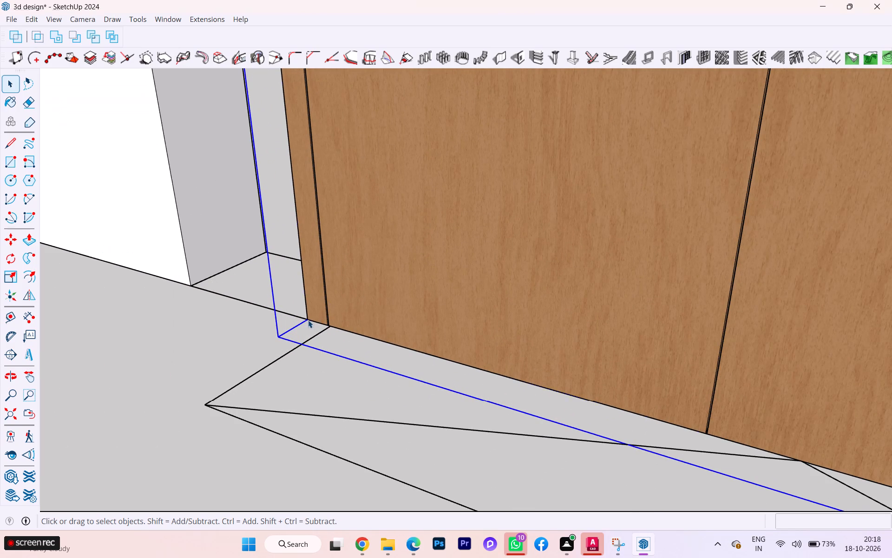
key(m)
key(Return)
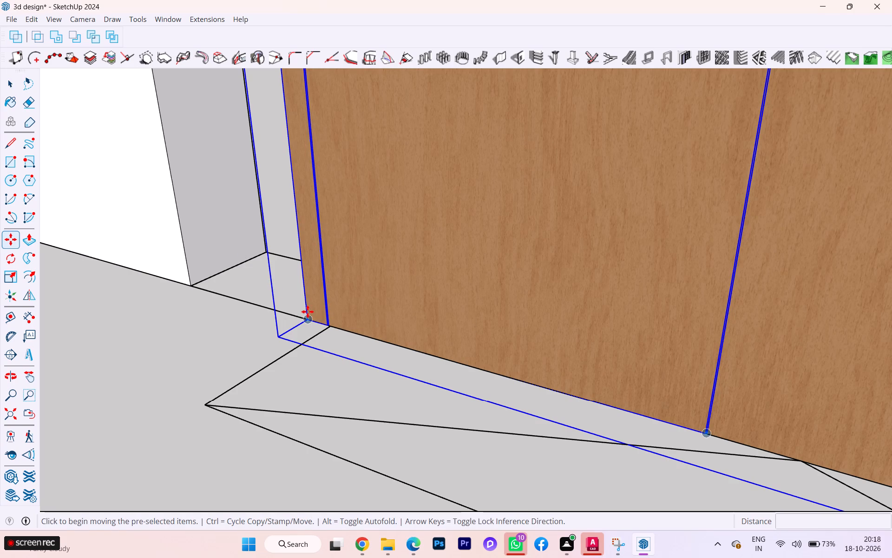
click(309, 317)
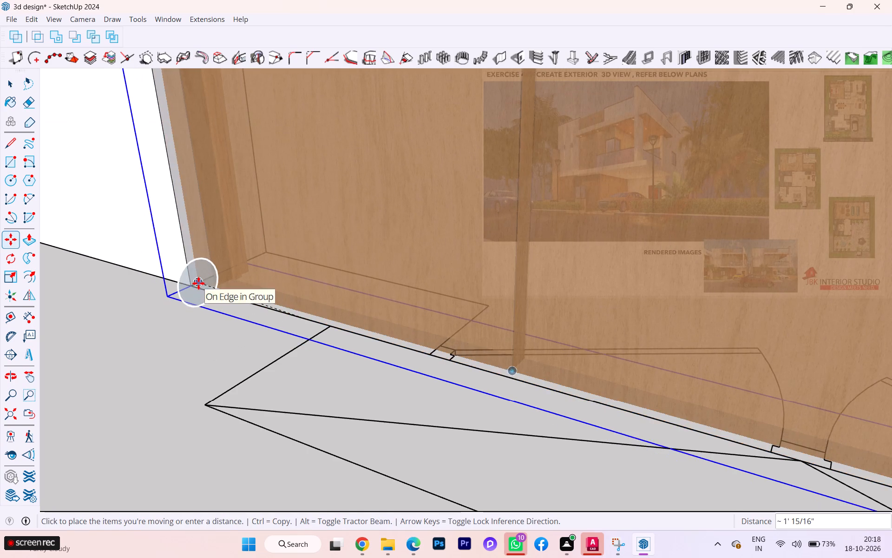
click(196, 285)
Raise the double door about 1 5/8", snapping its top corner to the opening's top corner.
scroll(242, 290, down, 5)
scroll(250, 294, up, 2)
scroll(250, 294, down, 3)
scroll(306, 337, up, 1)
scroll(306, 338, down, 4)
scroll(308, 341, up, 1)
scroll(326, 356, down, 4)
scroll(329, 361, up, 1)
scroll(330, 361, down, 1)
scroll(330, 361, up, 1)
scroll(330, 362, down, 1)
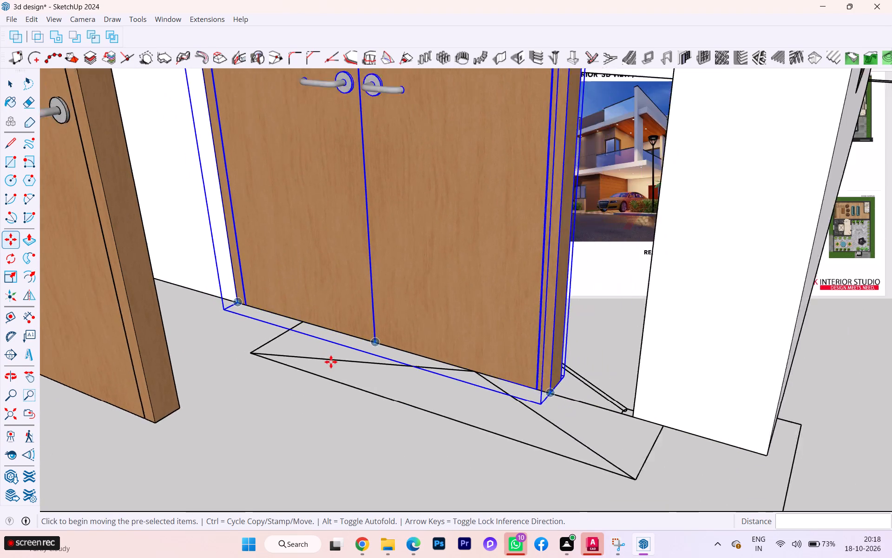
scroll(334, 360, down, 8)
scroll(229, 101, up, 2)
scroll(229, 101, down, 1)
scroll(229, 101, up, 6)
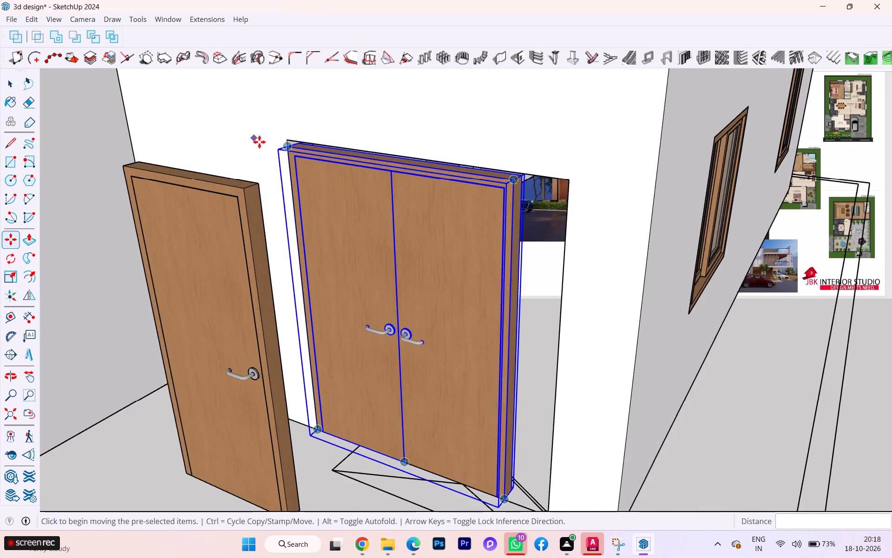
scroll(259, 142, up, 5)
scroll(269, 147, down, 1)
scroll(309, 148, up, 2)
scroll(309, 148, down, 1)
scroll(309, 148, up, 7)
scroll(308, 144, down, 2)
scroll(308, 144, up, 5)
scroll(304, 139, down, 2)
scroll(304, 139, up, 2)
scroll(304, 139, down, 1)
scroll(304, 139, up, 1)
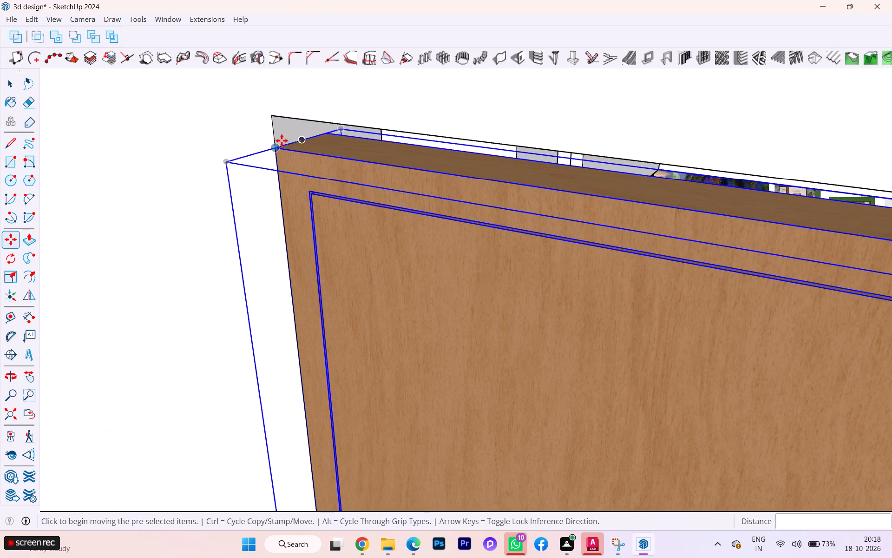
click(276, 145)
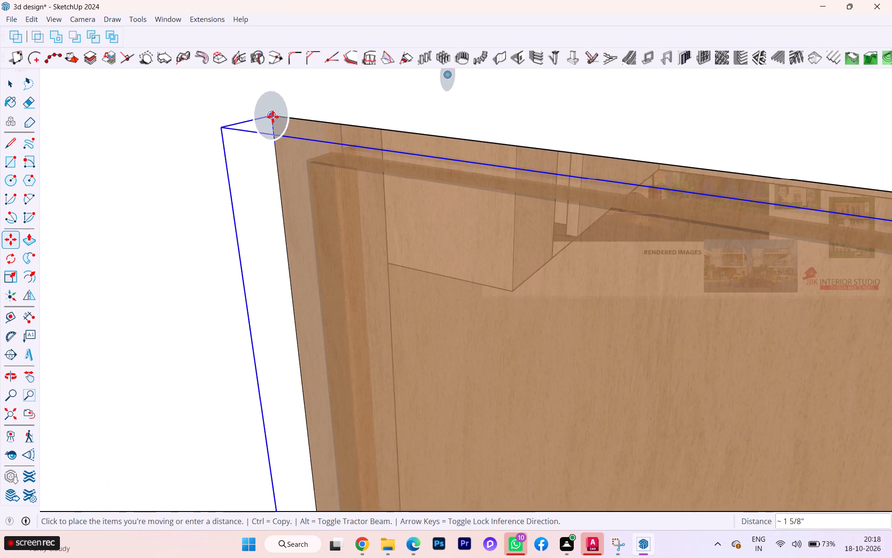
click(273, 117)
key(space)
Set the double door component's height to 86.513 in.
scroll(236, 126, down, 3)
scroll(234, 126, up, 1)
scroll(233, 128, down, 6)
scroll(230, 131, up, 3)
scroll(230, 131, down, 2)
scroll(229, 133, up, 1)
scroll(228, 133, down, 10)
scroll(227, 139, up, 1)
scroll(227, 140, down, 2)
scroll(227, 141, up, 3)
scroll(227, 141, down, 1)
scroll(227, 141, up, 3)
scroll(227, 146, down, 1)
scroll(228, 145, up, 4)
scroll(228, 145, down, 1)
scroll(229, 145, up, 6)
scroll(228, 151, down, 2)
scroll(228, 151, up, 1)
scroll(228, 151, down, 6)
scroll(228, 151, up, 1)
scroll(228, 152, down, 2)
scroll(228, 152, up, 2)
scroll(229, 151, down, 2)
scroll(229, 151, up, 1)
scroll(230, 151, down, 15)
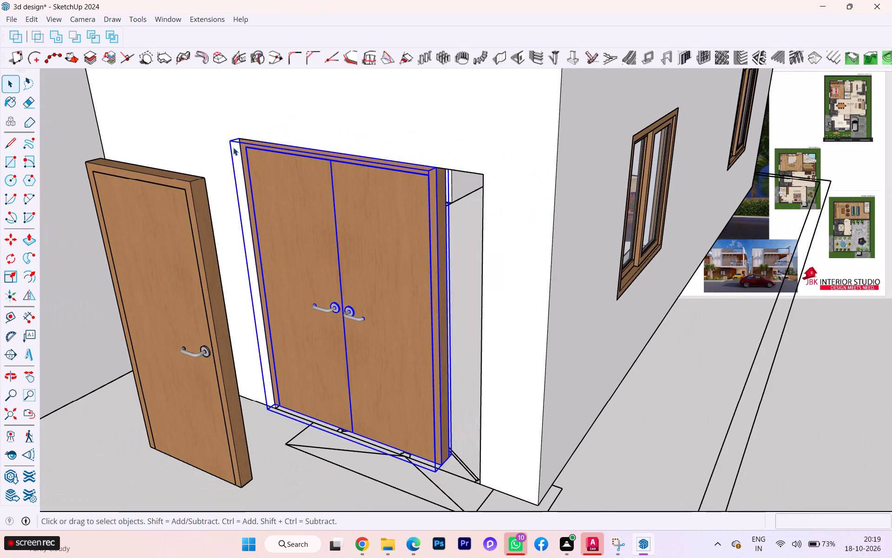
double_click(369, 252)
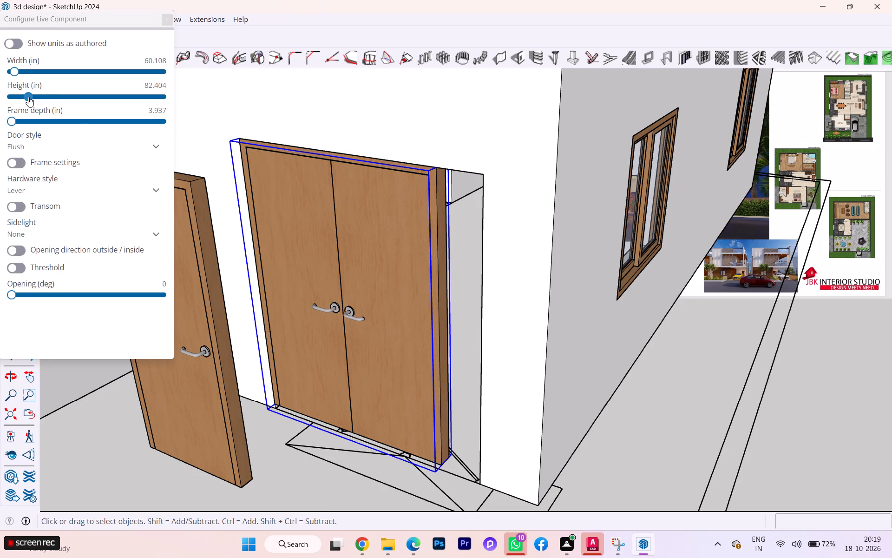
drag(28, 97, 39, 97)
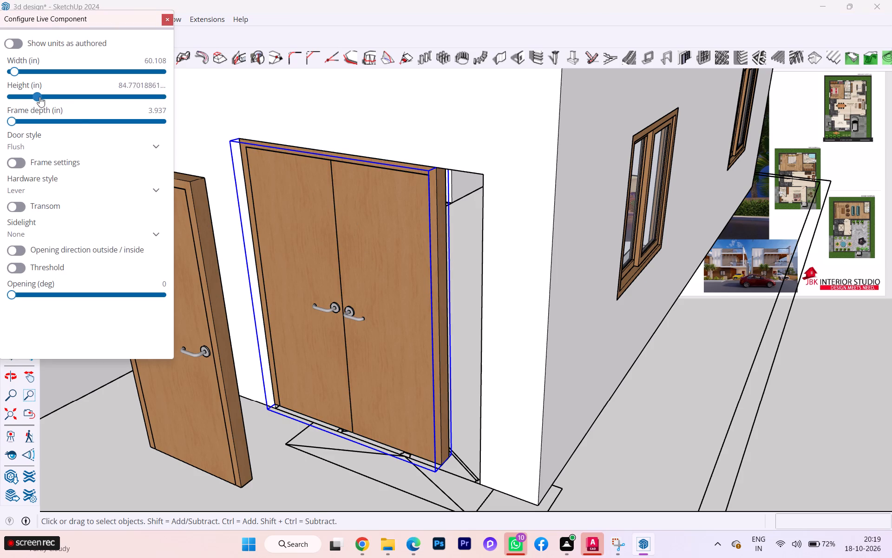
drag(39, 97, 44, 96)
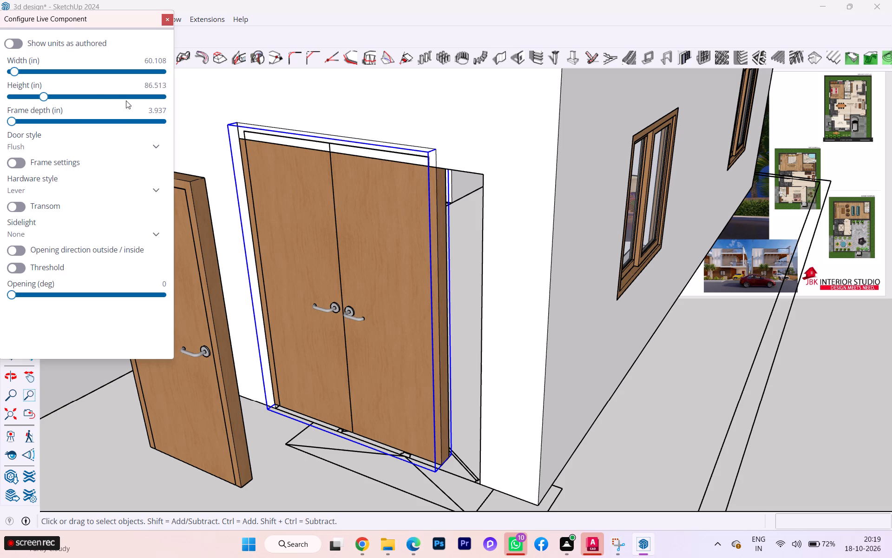
Set the double door component's width to 72.194 in.
drag(16, 73, 21, 70)
drag(21, 70, 26, 70)
drag(26, 70, 31, 71)
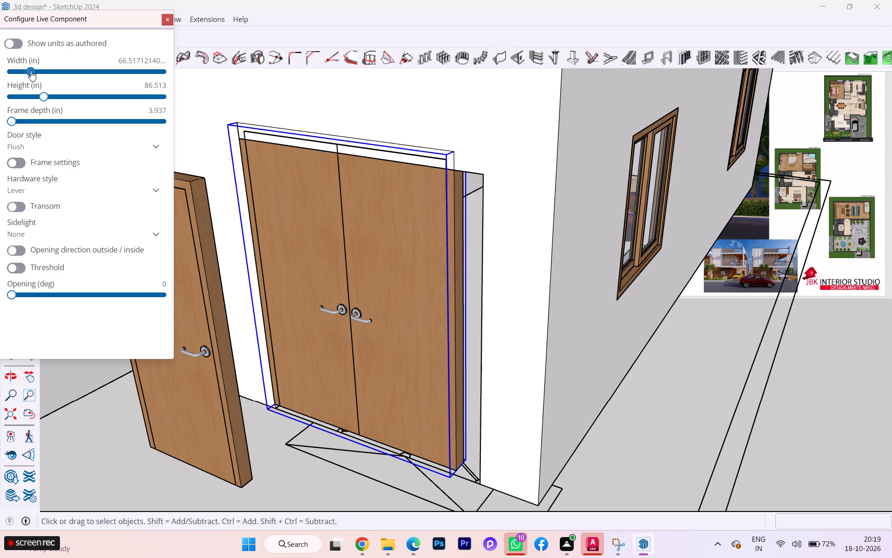
drag(31, 71, 43, 73)
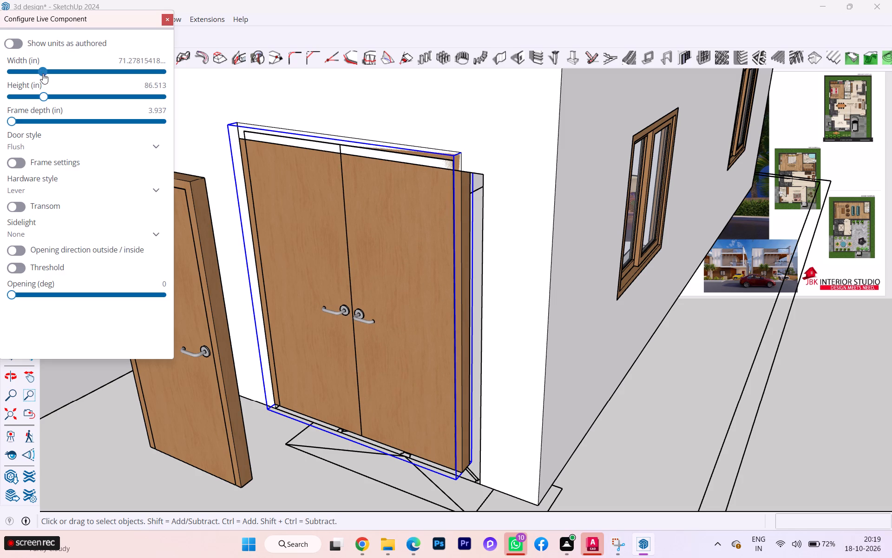
click(43, 73)
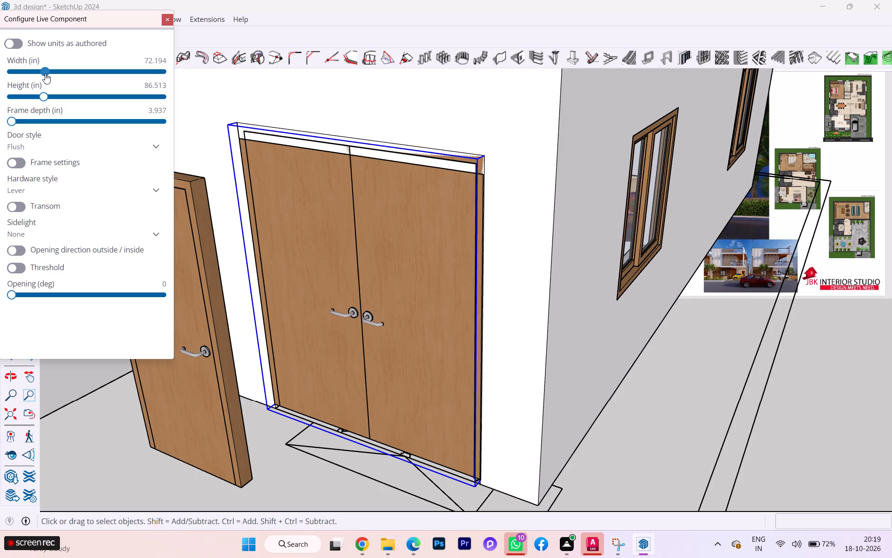
Examine how the double door's frame fits against the jamb nearest the wall's outer corner.
scroll(459, 339, up, 11)
scroll(490, 342, down, 1)
scroll(490, 342, up, 2)
scroll(486, 335, down, 2)
scroll(486, 335, up, 1)
scroll(486, 335, down, 1)
scroll(485, 335, up, 1)
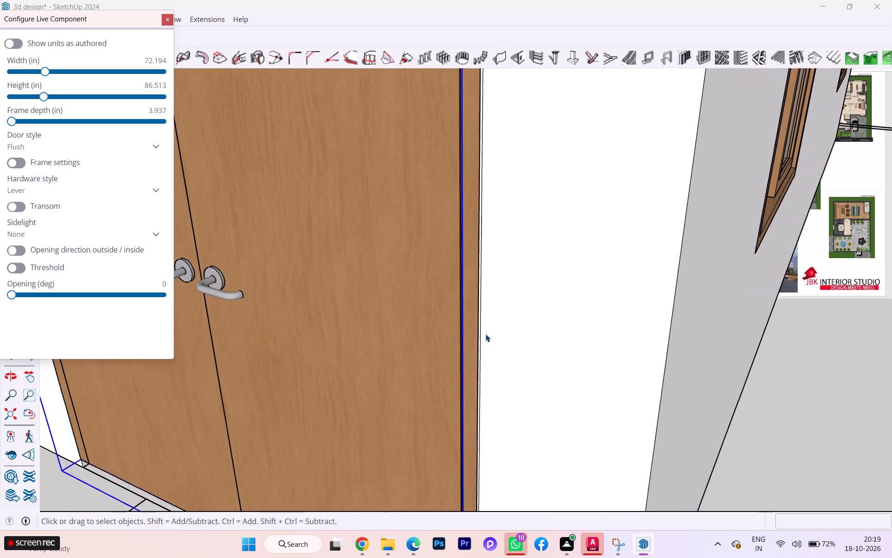
scroll(485, 334, up, 1)
middle_drag(483, 332, 516, 315)
scroll(190, 91, down, 2)
scroll(211, 97, up, 2)
scroll(216, 98, down, 2)
scroll(371, 135, down, 2)
scroll(375, 139, up, 1)
scroll(375, 139, down, 1)
scroll(375, 140, up, 1)
scroll(375, 140, down, 3)
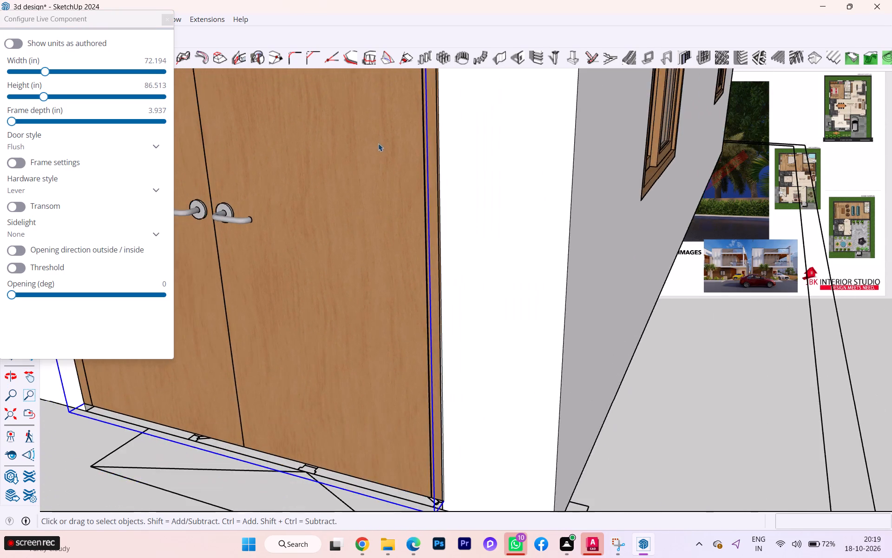
Move the double door down to floor level, snapping its bottom corner to the base of the jamb farther from the wall's outer corner.
scroll(378, 143, down, 4)
scroll(321, 143, down, 2)
middle_drag(328, 161, 408, 175)
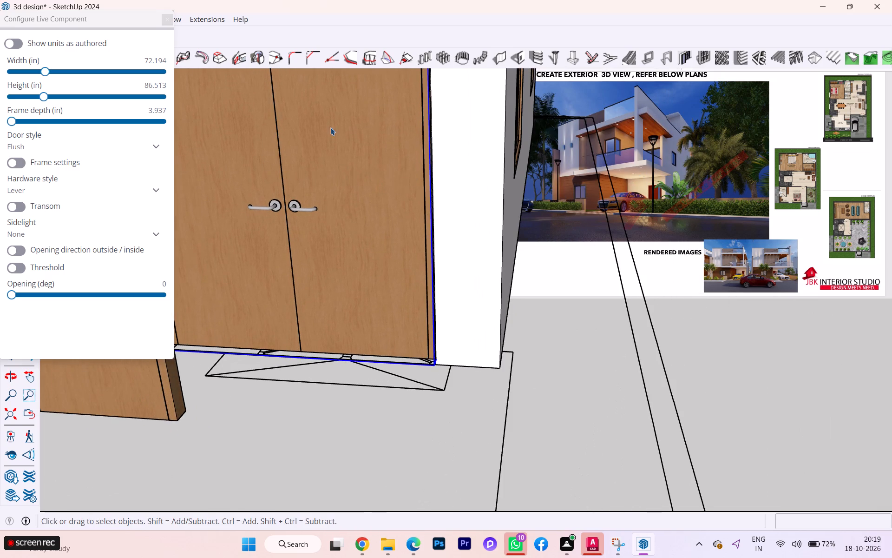
click(246, 358)
scroll(224, 370, up, 15)
scroll(177, 341, down, 2)
scroll(177, 341, up, 5)
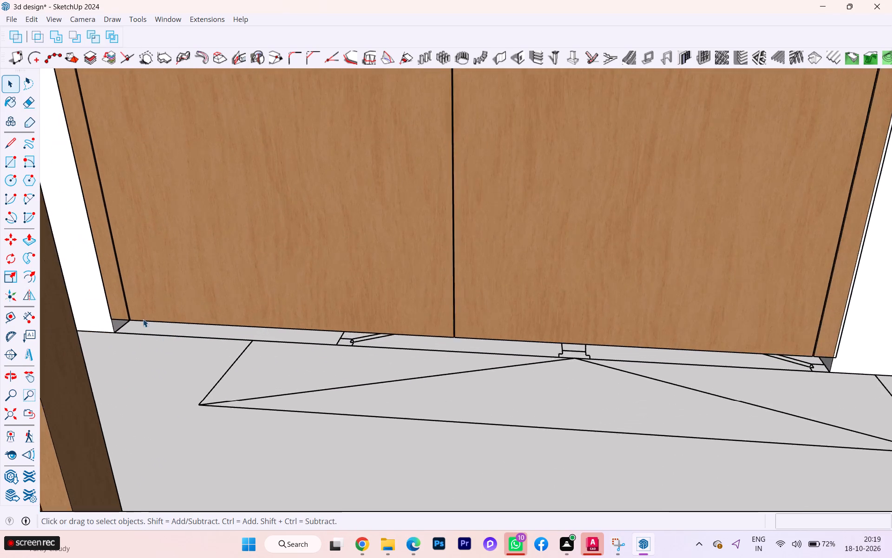
scroll(143, 319, up, 2)
key(m)
scroll(128, 313, up, 2)
click(101, 319)
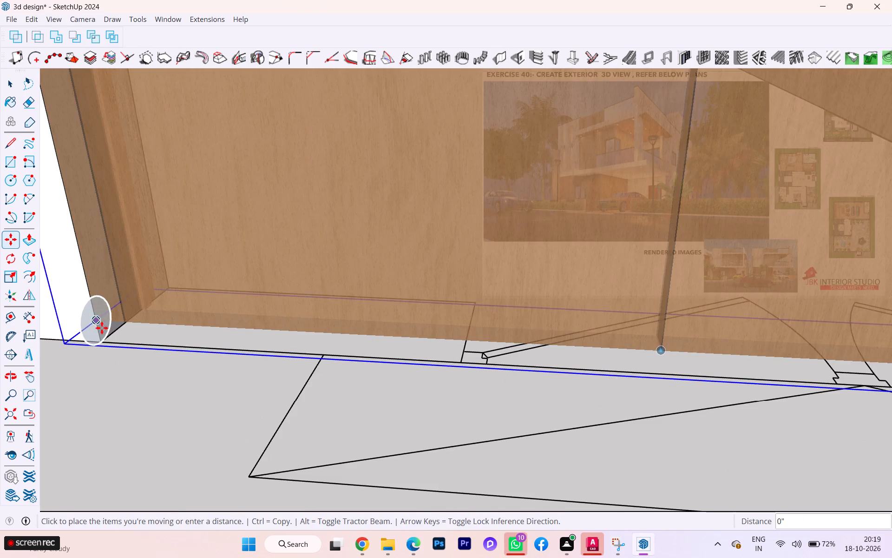
click(101, 341)
key(Escape)
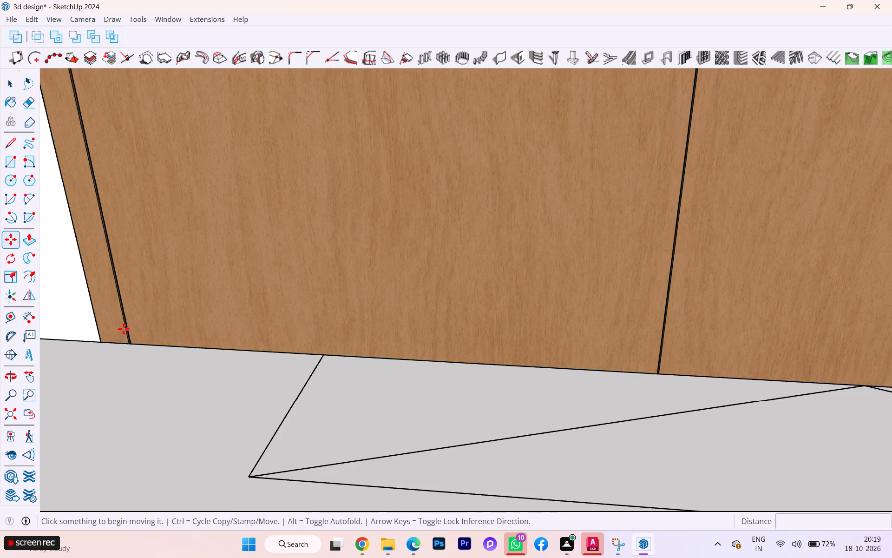
key(space)
Set the double door component's height to 85.891 in and deselect it.
scroll(141, 307, down, 4)
scroll(146, 304, down, 17)
scroll(148, 314, up, 1)
scroll(150, 314, down, 2)
scroll(151, 314, up, 1)
scroll(151, 314, down, 3)
scroll(159, 321, up, 1)
scroll(160, 321, down, 5)
scroll(224, 200, up, 3)
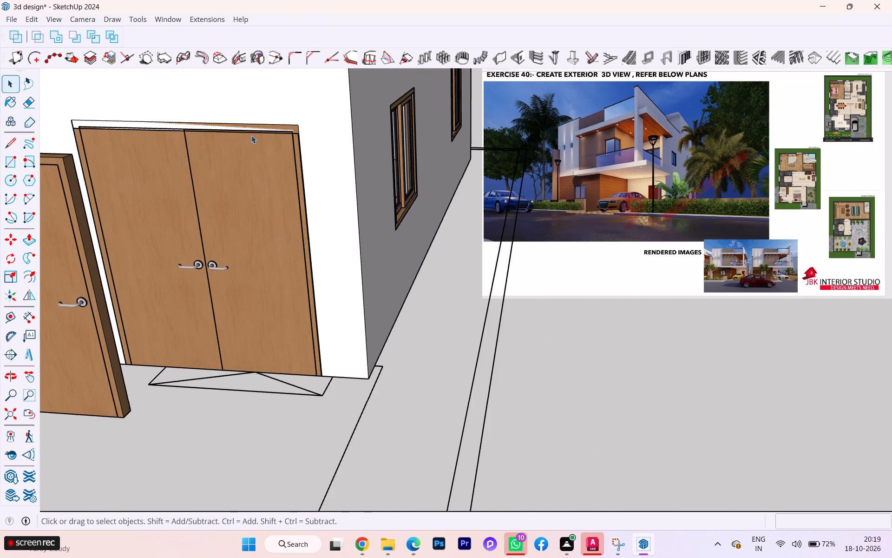
scroll(253, 133, up, 2)
double_click(207, 179)
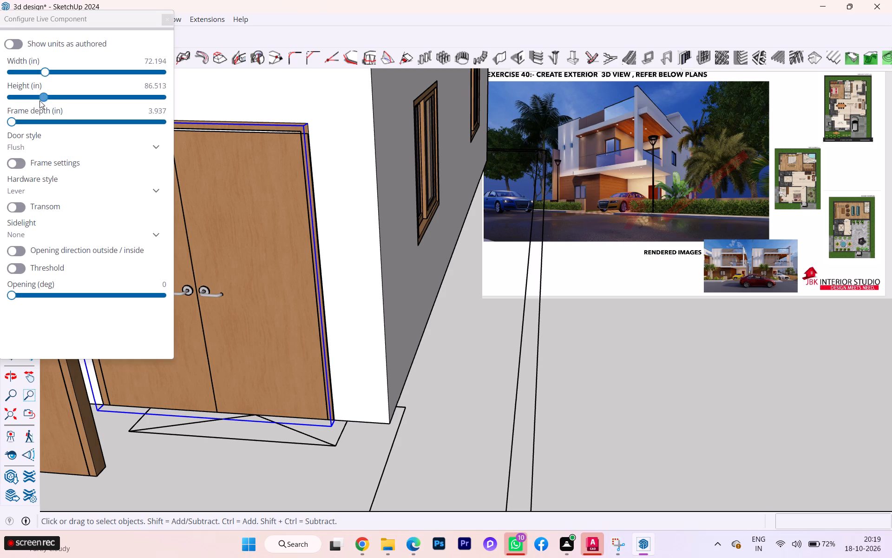
click(40, 97)
click(40, 95)
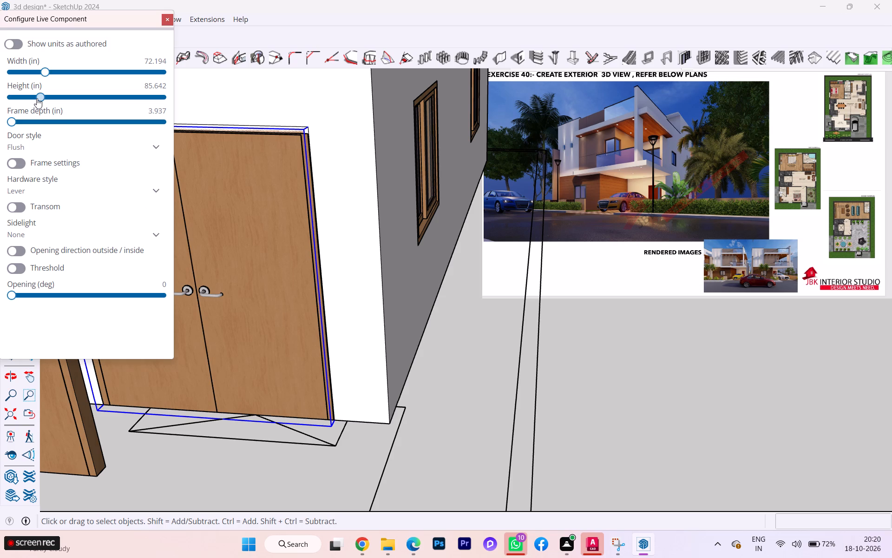
click(37, 98)
click(42, 96)
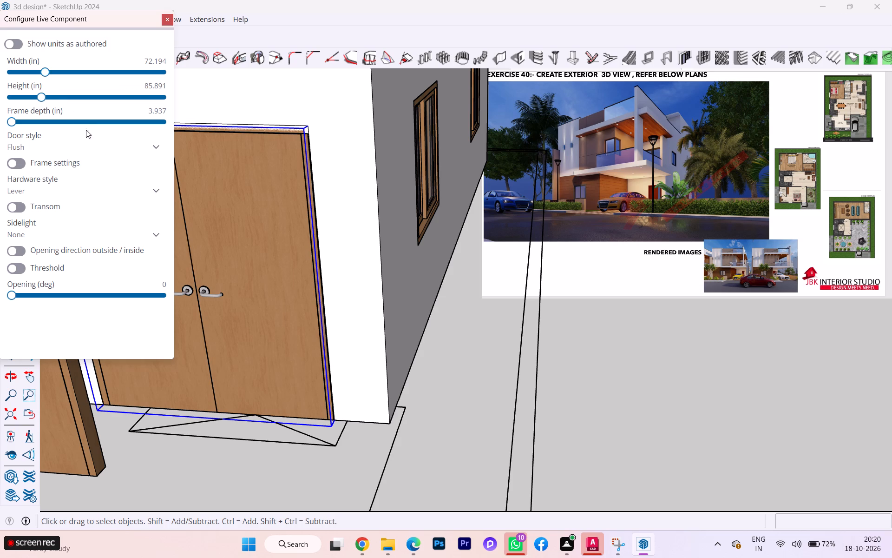
click(178, 408)
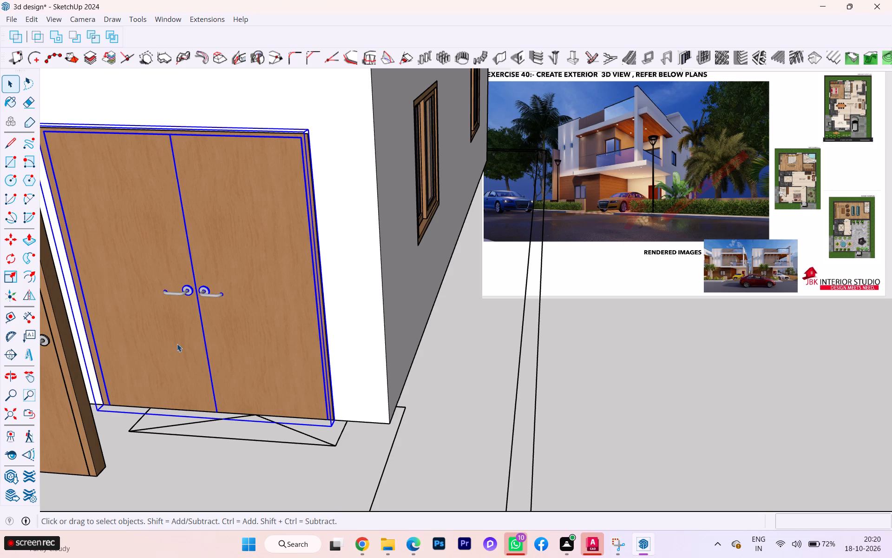
key(Escape)
click(465, 344)
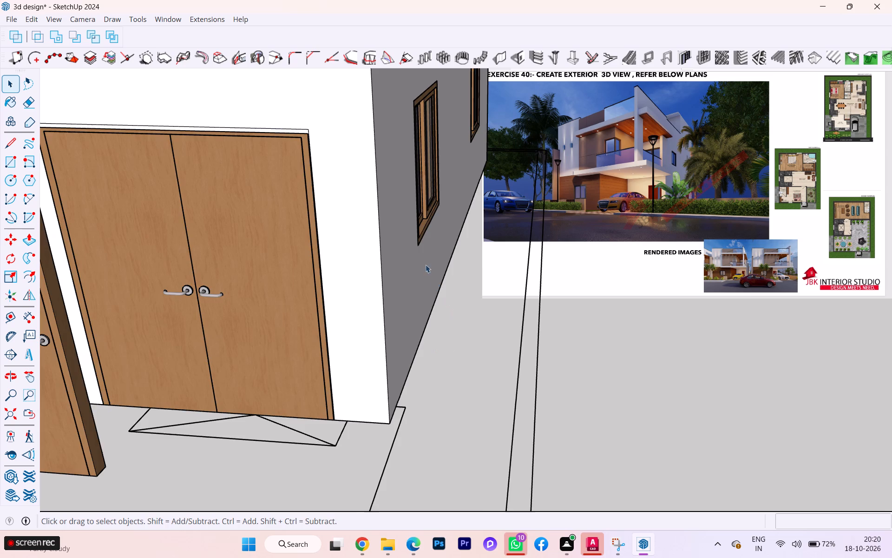
Examine the double door's fit in its opening from near eye level, focusing on its bottom corner by the jamb.
scroll(404, 199, down, 3)
middle_drag(398, 189, 403, 92)
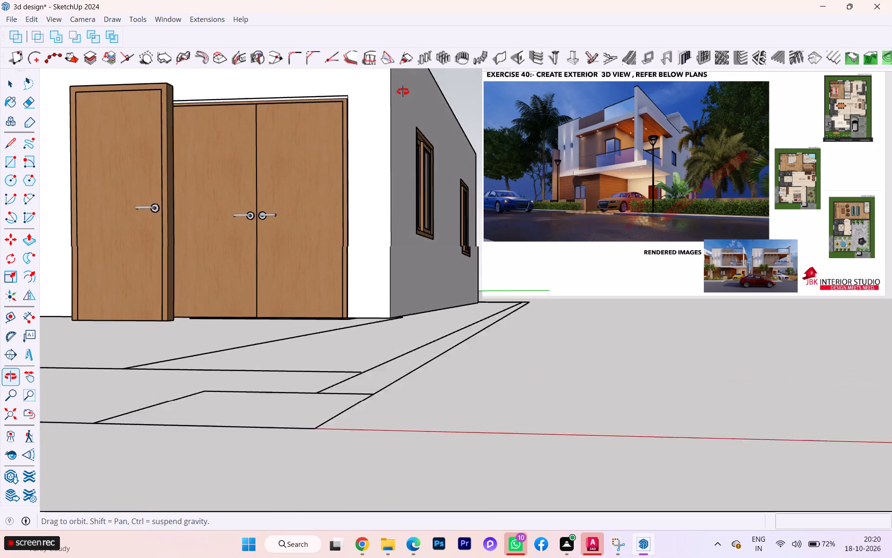
middle_drag(403, 92, 402, 77)
scroll(350, 204, up, 2)
scroll(346, 331, up, 2)
scroll(346, 331, down, 1)
scroll(346, 331, up, 3)
scroll(346, 331, down, 5)
scroll(346, 335, up, 3)
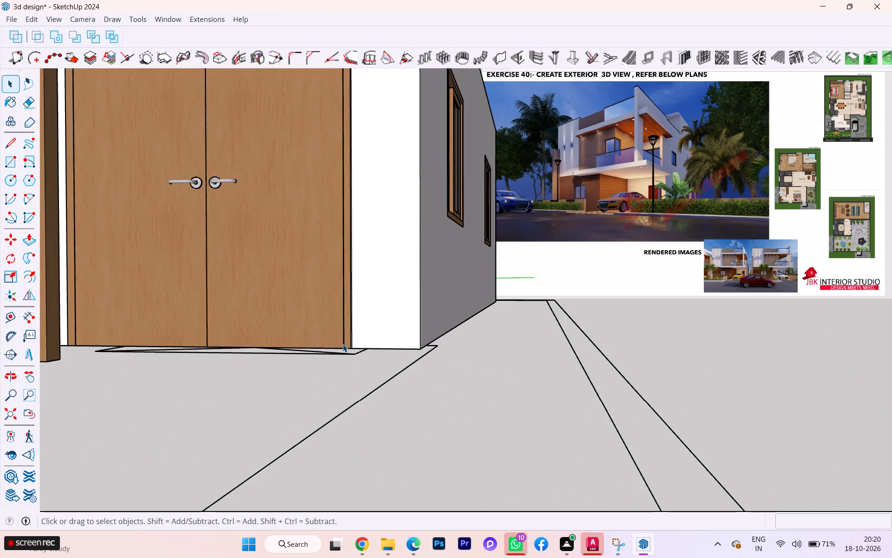
Examine the double door's bottom corner and frame fit against the jamb and floor near the wall's outer corner.
scroll(343, 344, up, 1)
scroll(343, 344, down, 2)
scroll(343, 344, up, 9)
scroll(343, 345, down, 1)
scroll(343, 345, up, 8)
scroll(350, 347, down, 1)
scroll(350, 347, up, 2)
scroll(350, 347, down, 1)
scroll(350, 347, up, 2)
scroll(350, 347, down, 4)
scroll(357, 338, up, 1)
scroll(357, 338, down, 3)
scroll(357, 337, up, 2)
scroll(357, 337, down, 2)
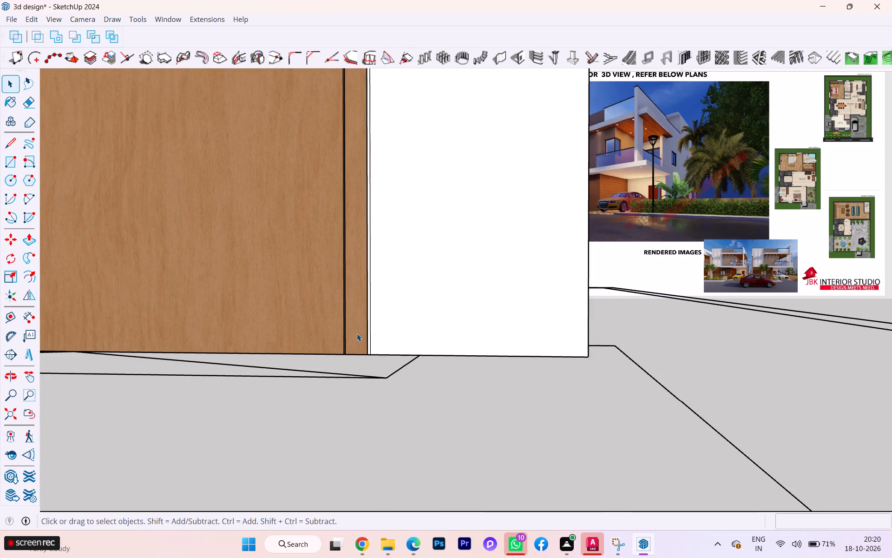
scroll(357, 313, down, 2)
scroll(357, 313, up, 4)
scroll(357, 313, down, 1)
scroll(357, 313, up, 2)
scroll(357, 313, down, 12)
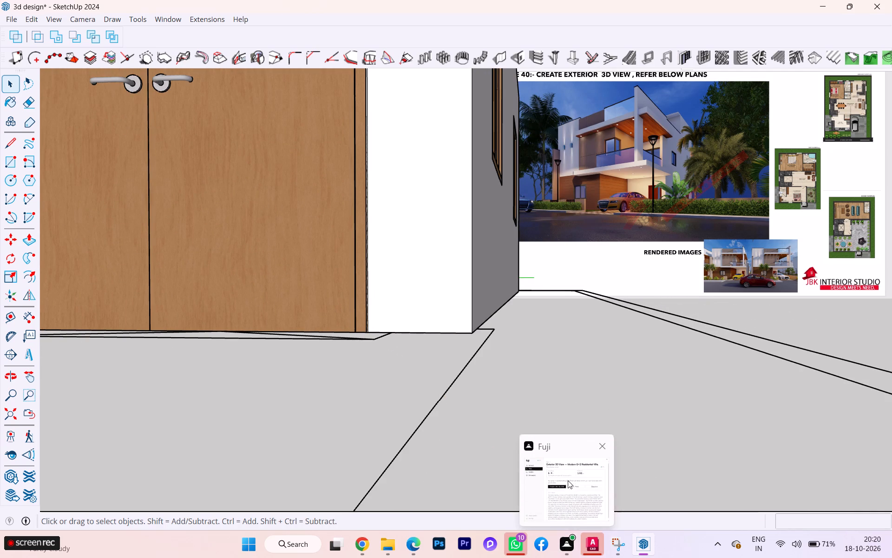
scroll(379, 260, down, 1)
scroll(379, 260, up, 2)
scroll(379, 260, down, 7)
scroll(379, 267, up, 1)
scroll(379, 268, down, 2)
scroll(380, 269, up, 2)
scroll(385, 279, down, 2)
scroll(386, 280, up, 1)
scroll(386, 280, down, 1)
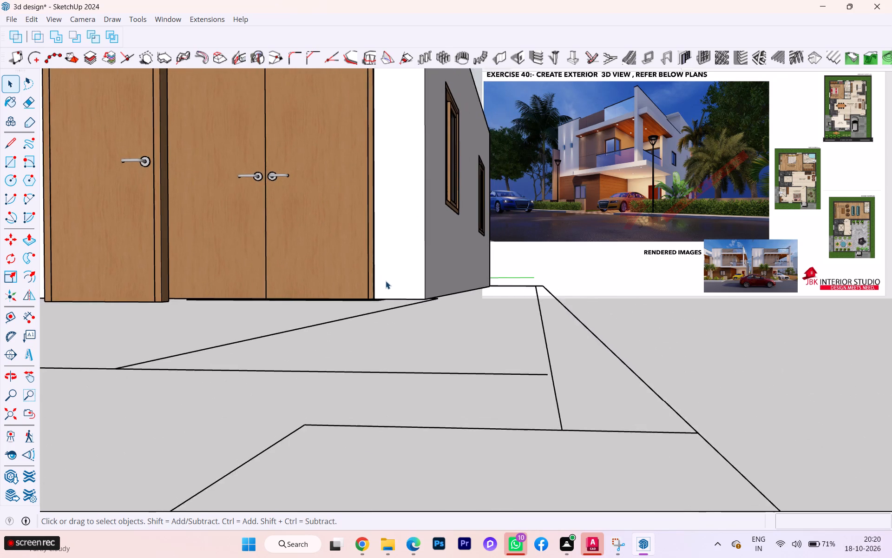
middle_drag(380, 288, 332, 352)
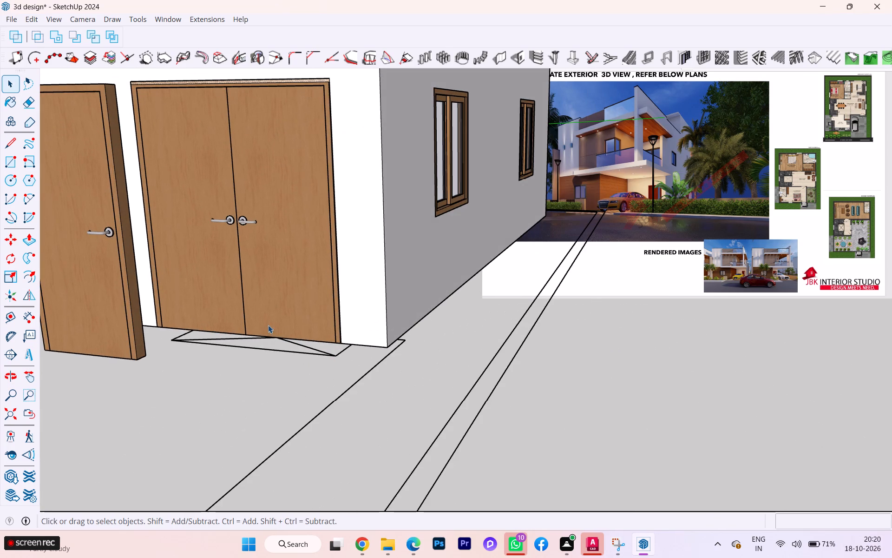
Move the spare single door from beside the double door to the empty exterior doorway in the recessed side wall.
click(121, 286)
scroll(160, 278, down, 6)
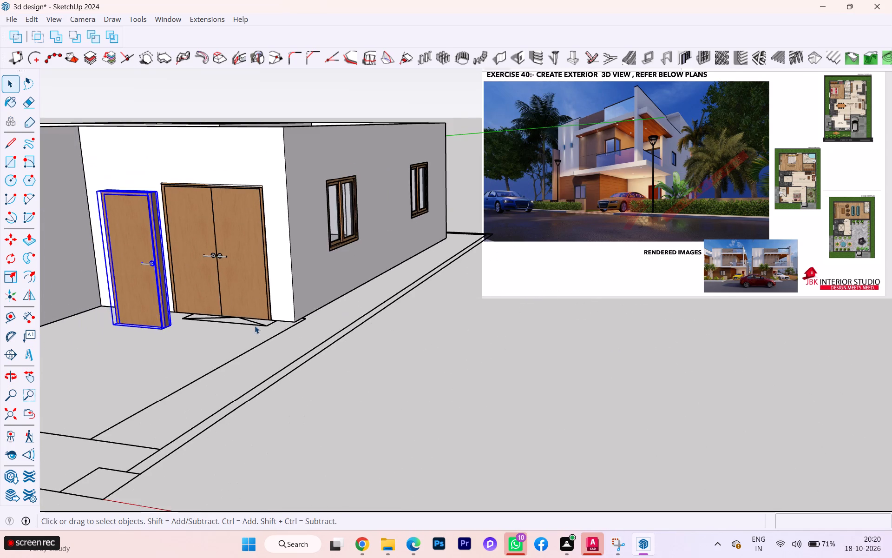
scroll(255, 325, down, 2)
middle_drag(255, 325, 375, 358)
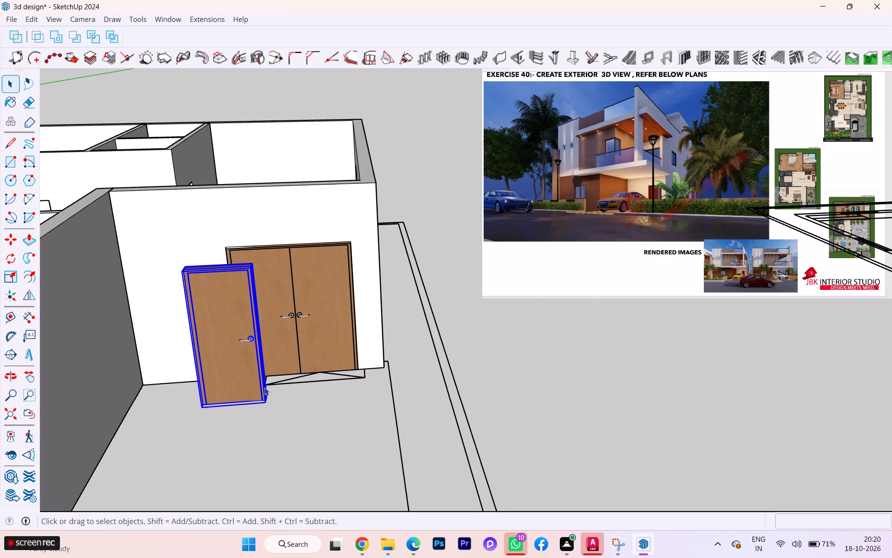
key(m)
click(237, 374)
scroll(207, 365, down, 4)
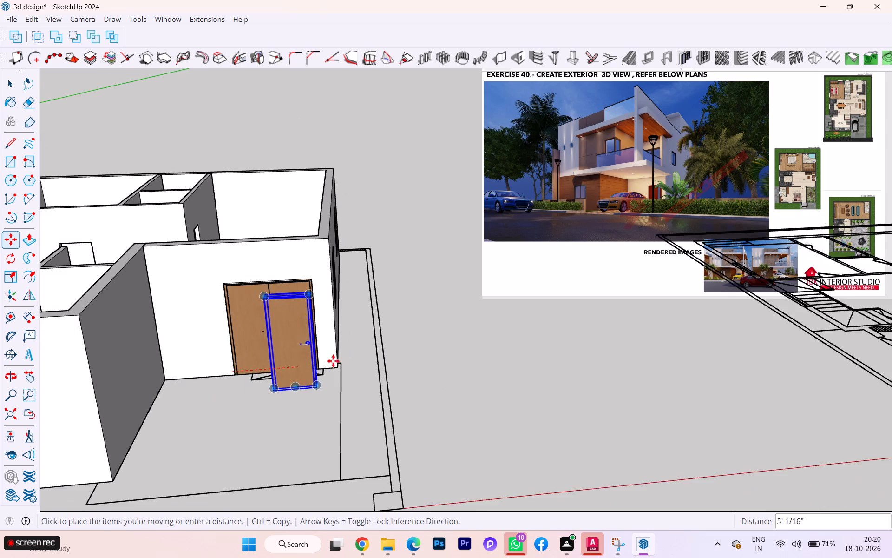
scroll(333, 361, down, 2)
scroll(412, 359, down, 2)
scroll(416, 357, up, 1)
scroll(437, 354, down, 6)
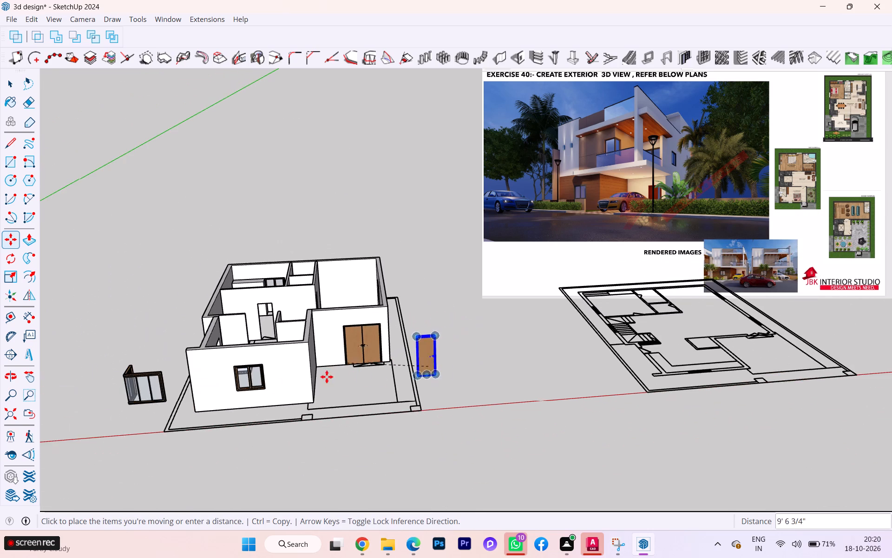
scroll(211, 392, up, 7)
scroll(211, 393, down, 1)
scroll(211, 393, up, 1)
scroll(211, 394, down, 3)
middle_drag(210, 394, 494, 392)
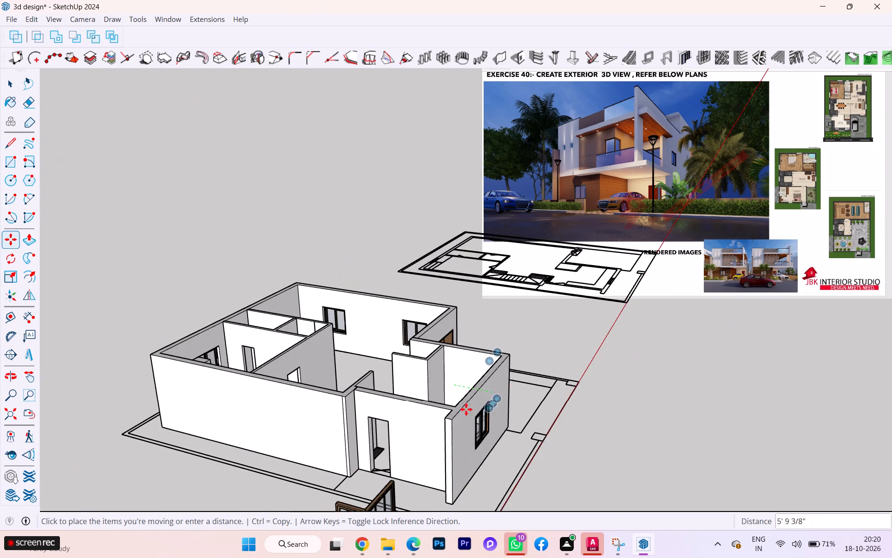
scroll(389, 448, up, 2)
scroll(388, 453, down, 1)
scroll(388, 456, up, 3)
scroll(382, 471, down, 1)
scroll(382, 471, up, 7)
scroll(383, 470, down, 1)
scroll(383, 470, up, 2)
scroll(405, 482, down, 2)
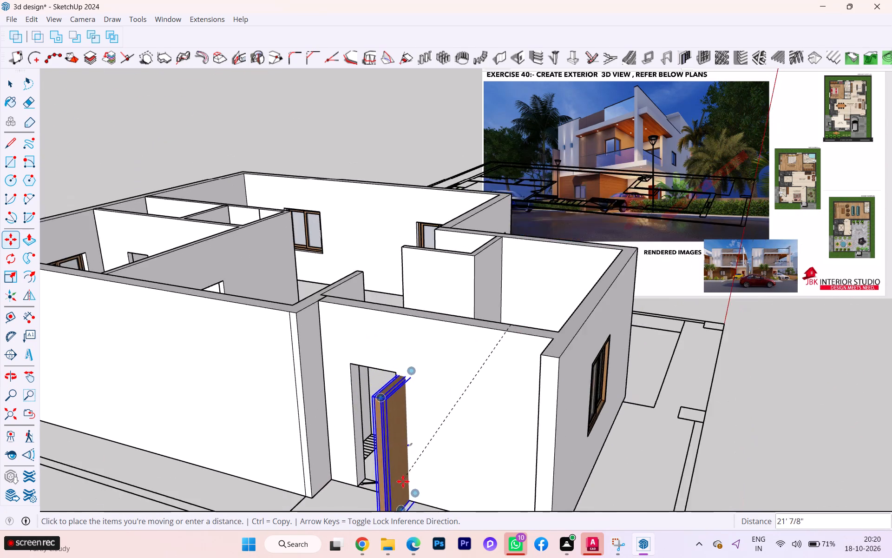
scroll(402, 481, up, 1)
scroll(401, 480, down, 2)
scroll(401, 480, up, 4)
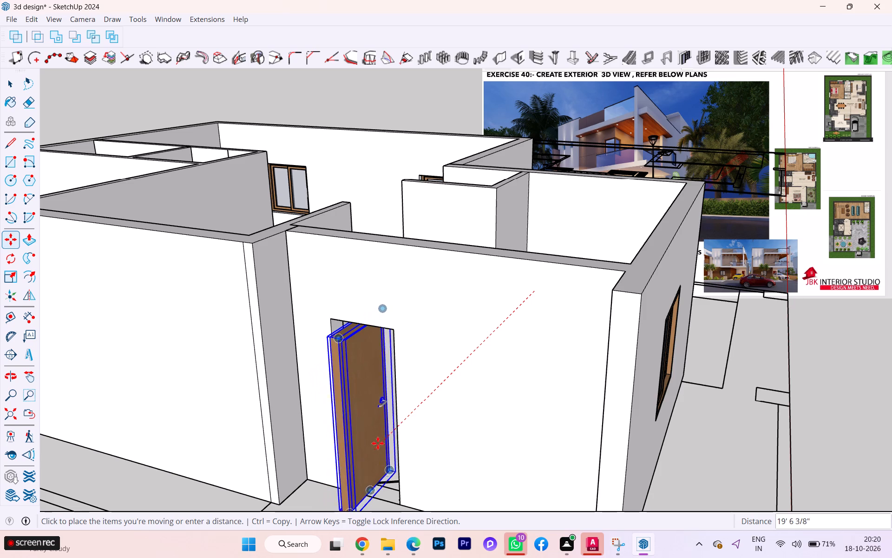
click(378, 450)
Snap the single door's bottom corner to the base of the jamb nearest the recess corner, aligning the door with the wall.
scroll(317, 386, down, 3)
scroll(333, 475, down, 1)
scroll(333, 476, up, 8)
scroll(356, 491, down, 2)
scroll(356, 491, up, 3)
scroll(357, 490, down, 2)
scroll(357, 490, up, 15)
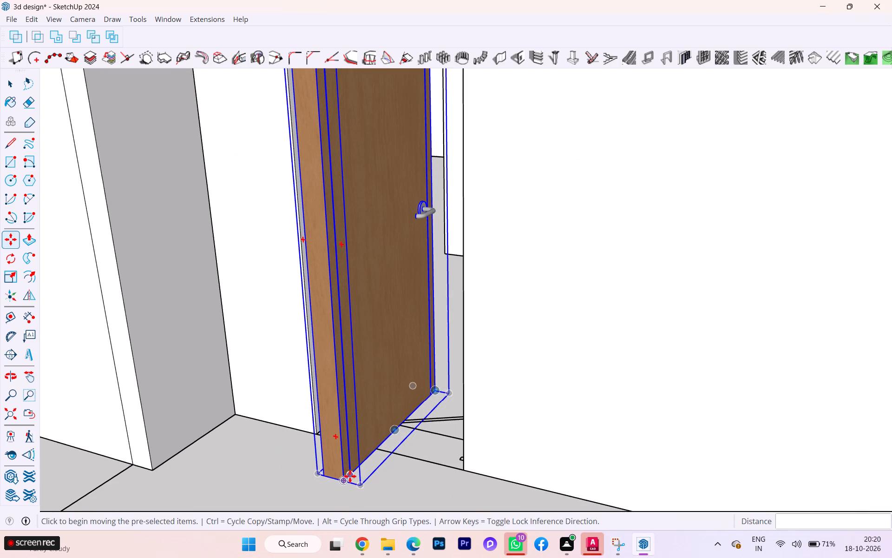
click(346, 478)
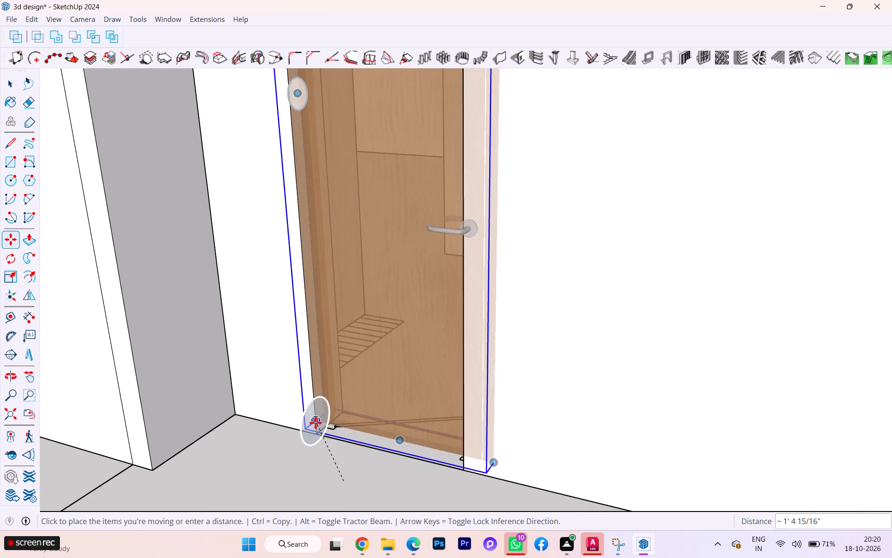
click(316, 429)
scroll(345, 424, down, 6)
key(space)
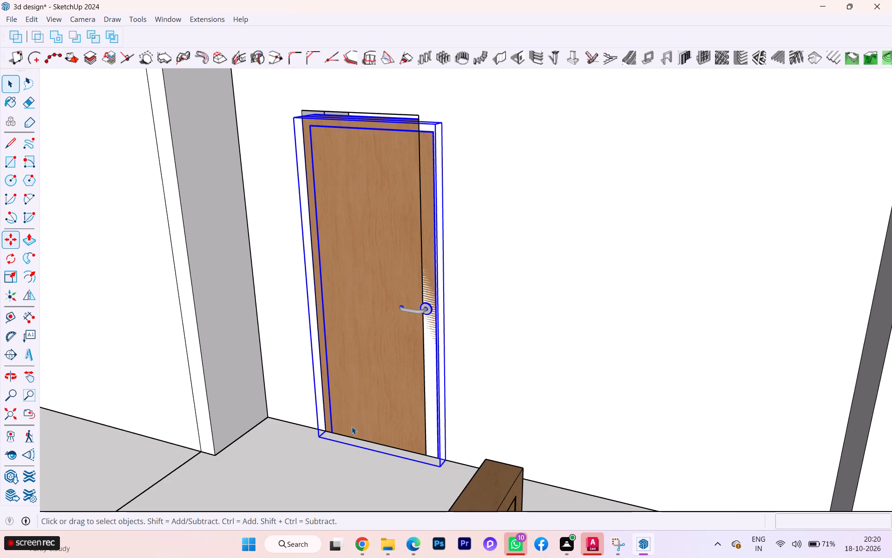
Set the single door component's width to 31.336 in.
scroll(386, 259, down, 1)
middle_drag(386, 259, 446, 293)
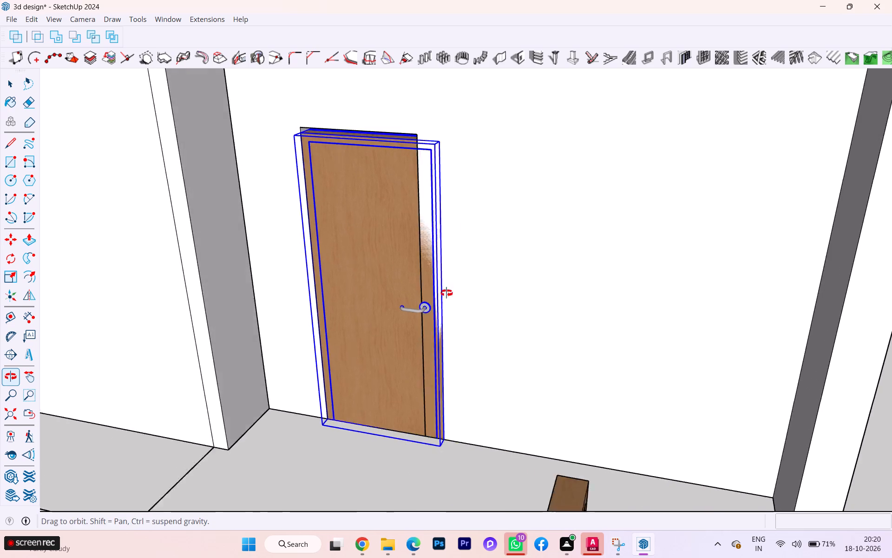
middle_drag(446, 293, 492, 300)
scroll(492, 300, up, 1)
click(360, 198)
double_click(354, 193)
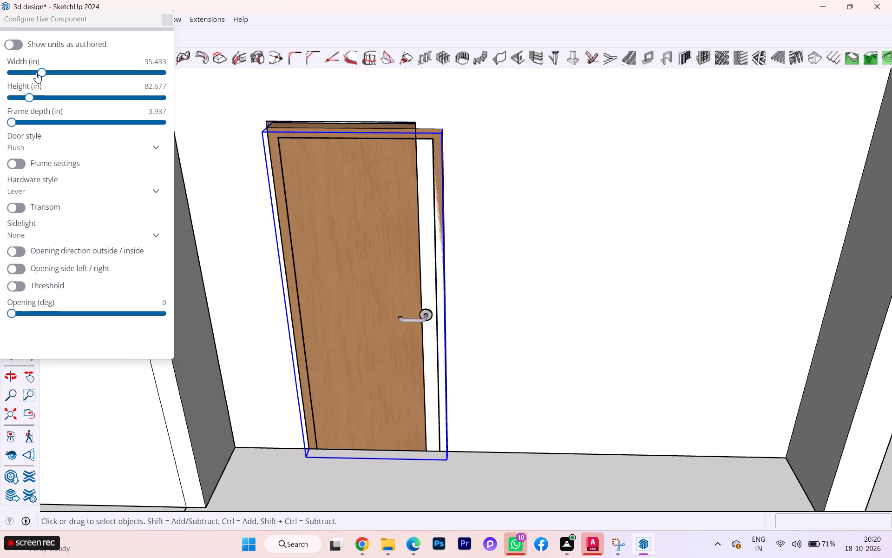
drag(39, 72, 31, 72)
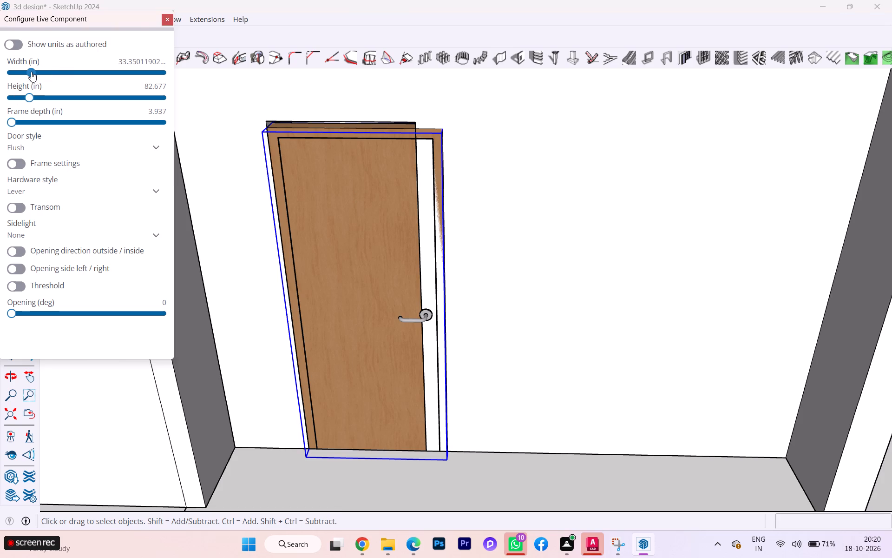
drag(31, 72, 26, 70)
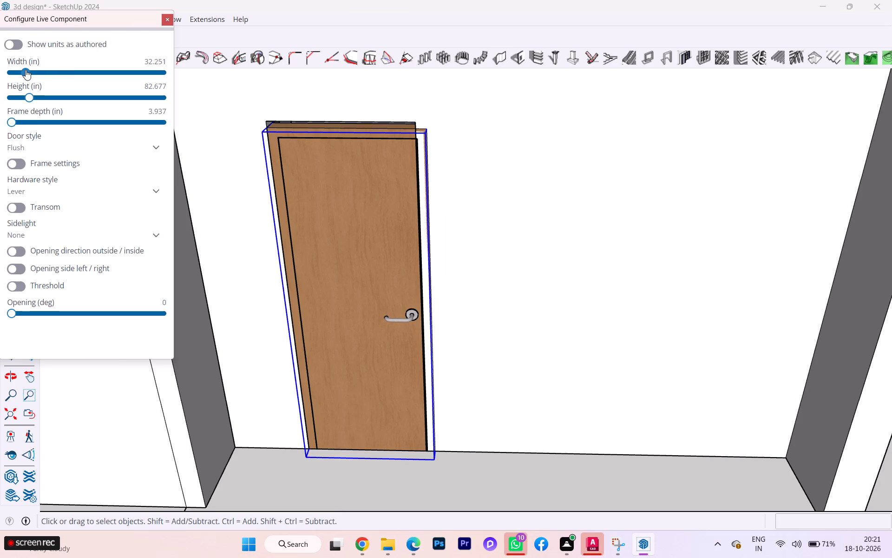
drag(26, 70, 21, 67)
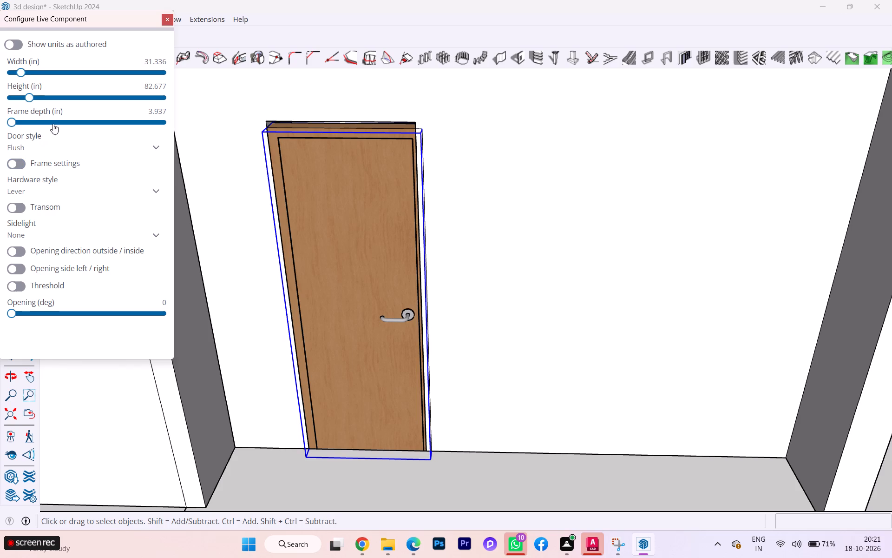
Set the single door component's height to 84.148 in and finish configuring it.
drag(28, 96, 26, 96)
drag(26, 96, 23, 94)
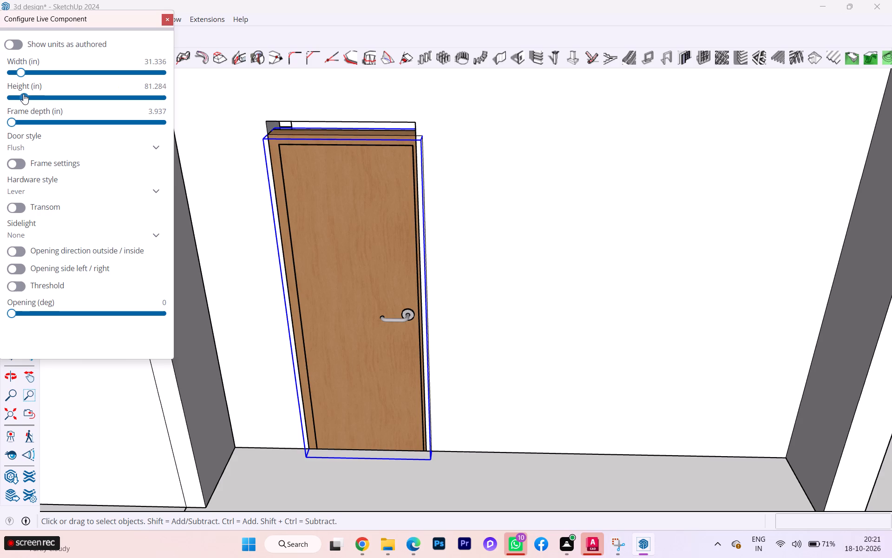
drag(23, 94, 29, 95)
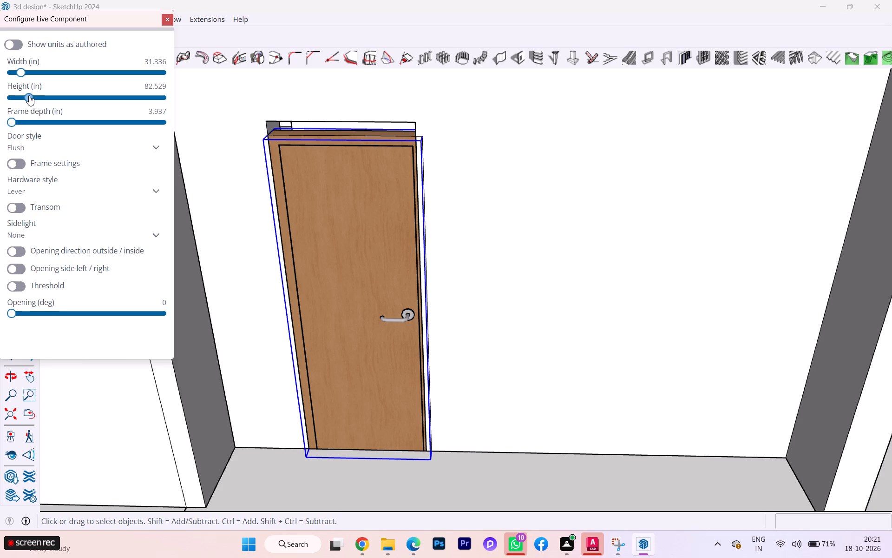
drag(29, 95, 33, 96)
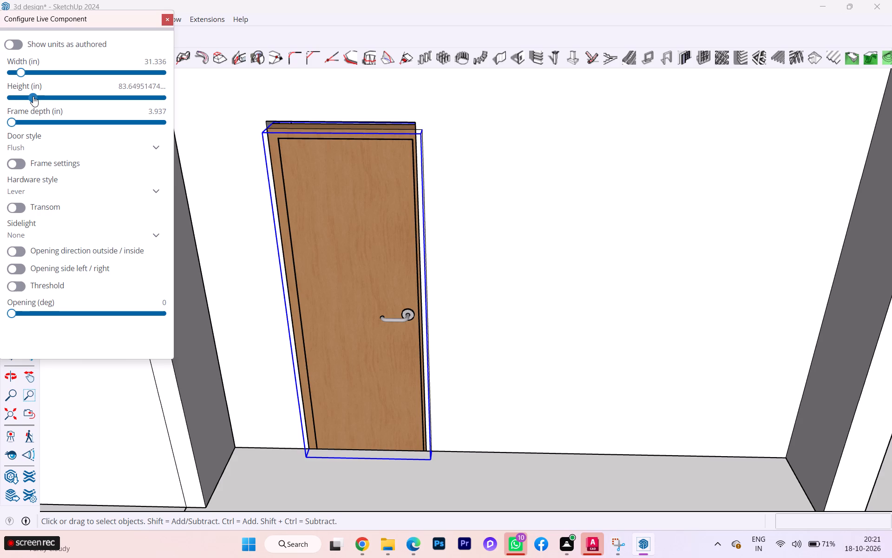
click(33, 96)
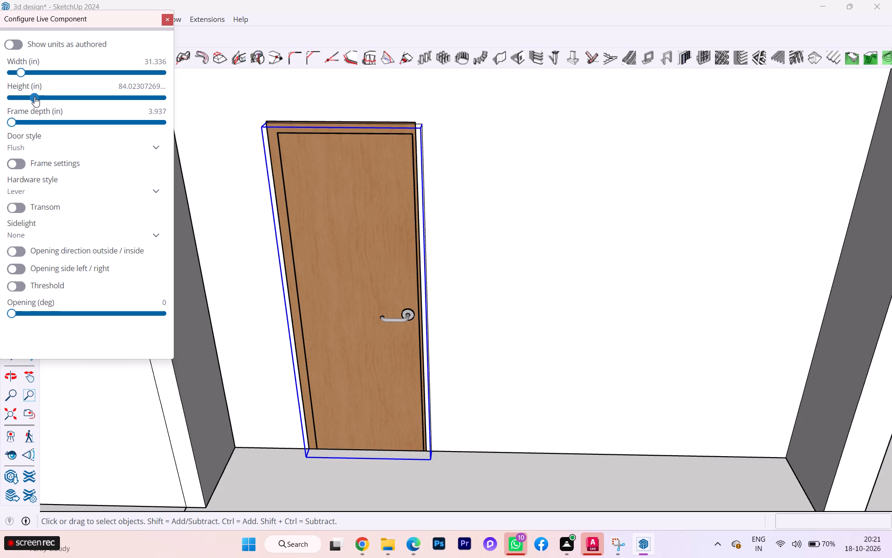
click(264, 416)
Copy the fitted single door from the recessed side wall to the open doorway in the interior partition beside the staircase.
scroll(278, 388, down, 4)
scroll(298, 380, up, 2)
scroll(298, 380, down, 2)
scroll(302, 378, up, 2)
scroll(302, 378, down, 2)
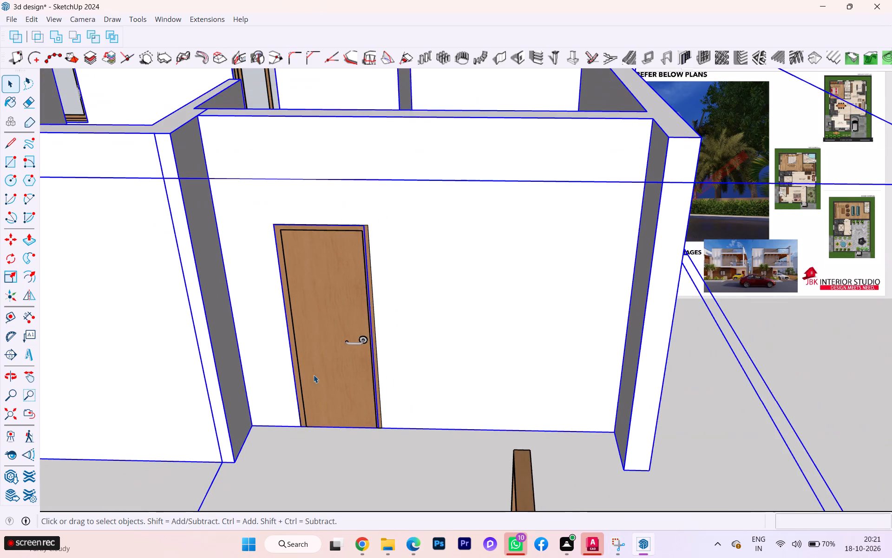
middle_drag(315, 375, 176, 356)
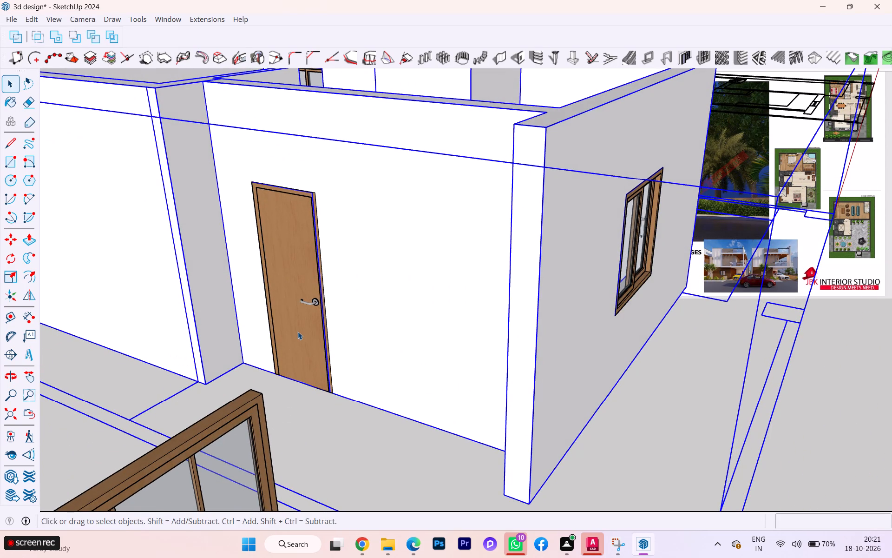
scroll(299, 329, down, 1)
middle_drag(299, 329, 392, 325)
click(377, 321)
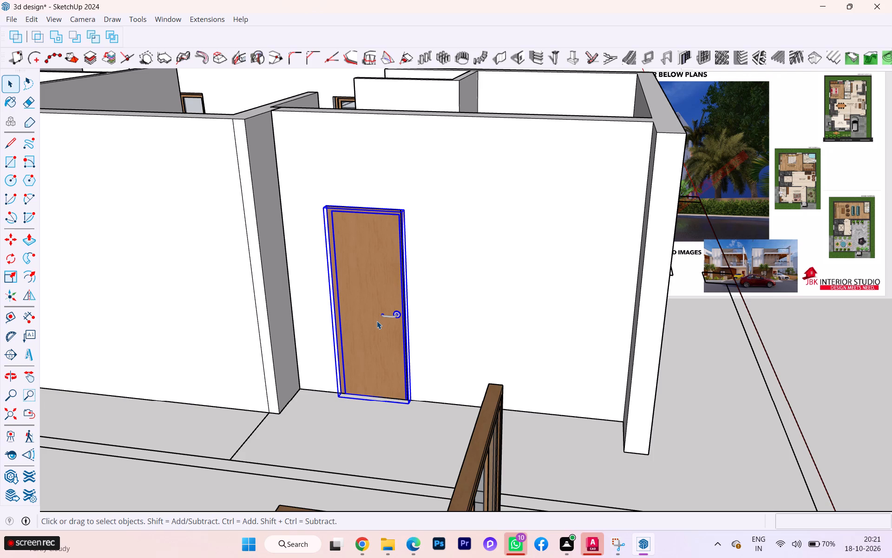
key(m)
click(377, 321)
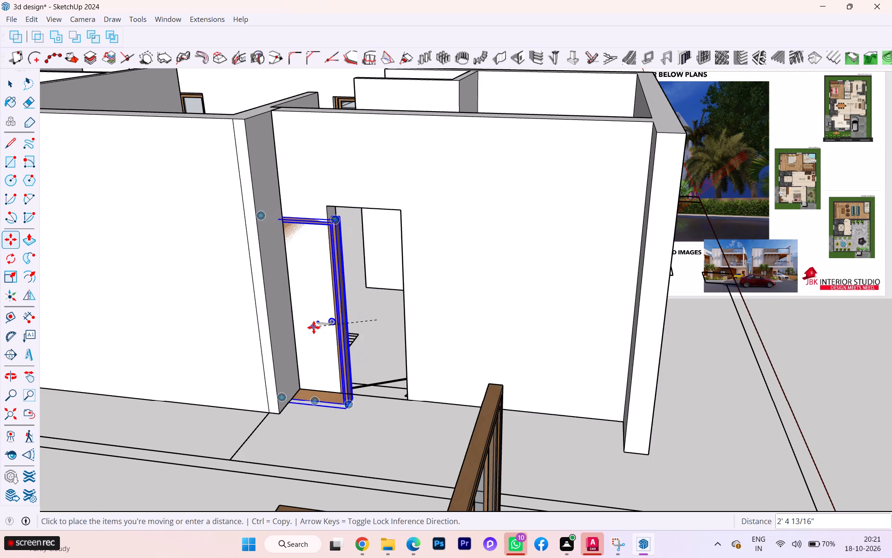
scroll(424, 326, down, 1)
scroll(425, 326, up, 1)
scroll(425, 326, down, 13)
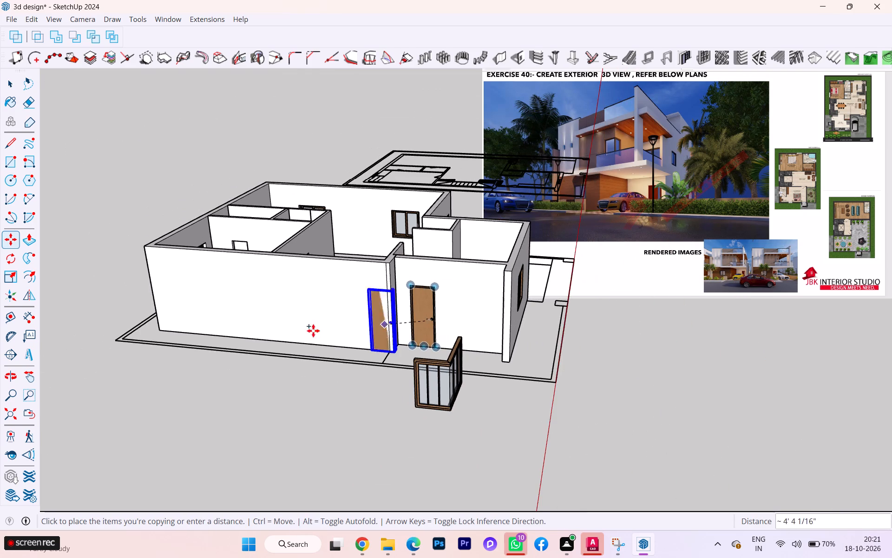
scroll(263, 323, down, 1)
middle_drag(262, 322, 224, 406)
scroll(256, 288, up, 2)
scroll(256, 277, down, 1)
scroll(257, 274, up, 2)
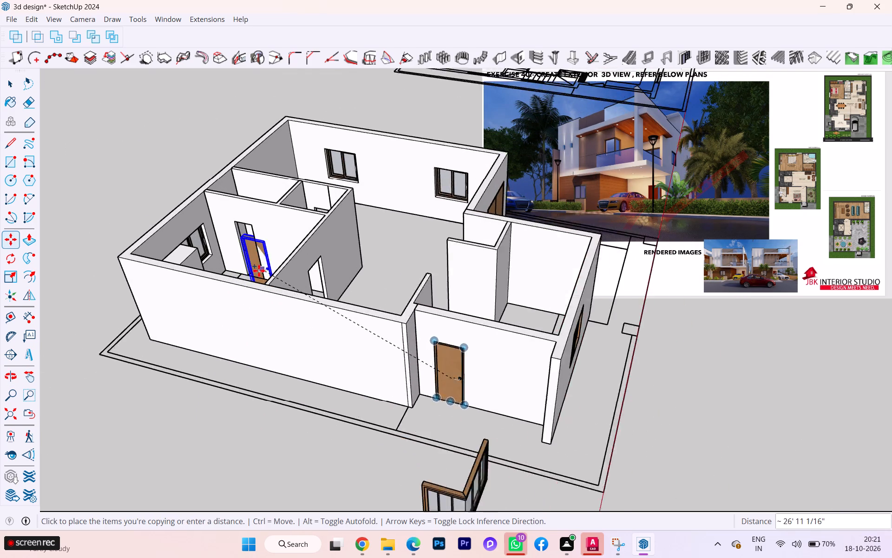
scroll(259, 271, up, 1)
scroll(308, 288, down, 1)
middle_drag(327, 299, 185, 300)
scroll(404, 245, down, 1)
middle_drag(408, 249, 233, 293)
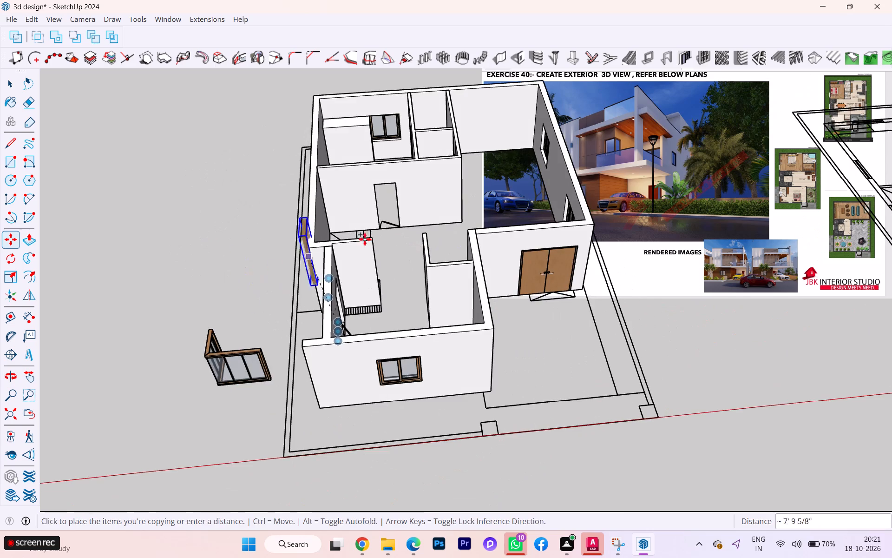
scroll(415, 218, up, 4)
scroll(366, 225, up, 4)
scroll(366, 225, down, 1)
scroll(366, 225, up, 7)
scroll(367, 223, down, 1)
scroll(367, 223, up, 1)
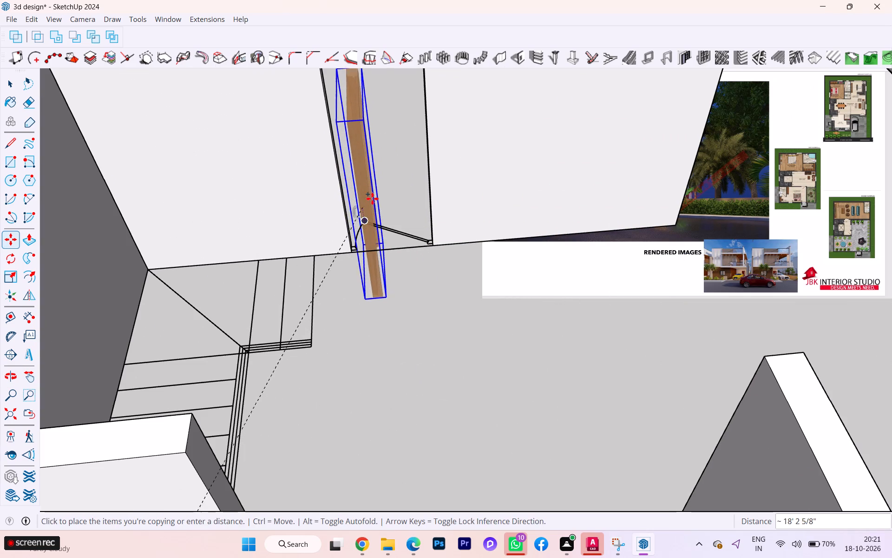
click(373, 195)
Move the copied single door into the partition opening beside the staircase, setting its bottom corner near the jamb's base.
scroll(355, 303, up, 4)
click(376, 285)
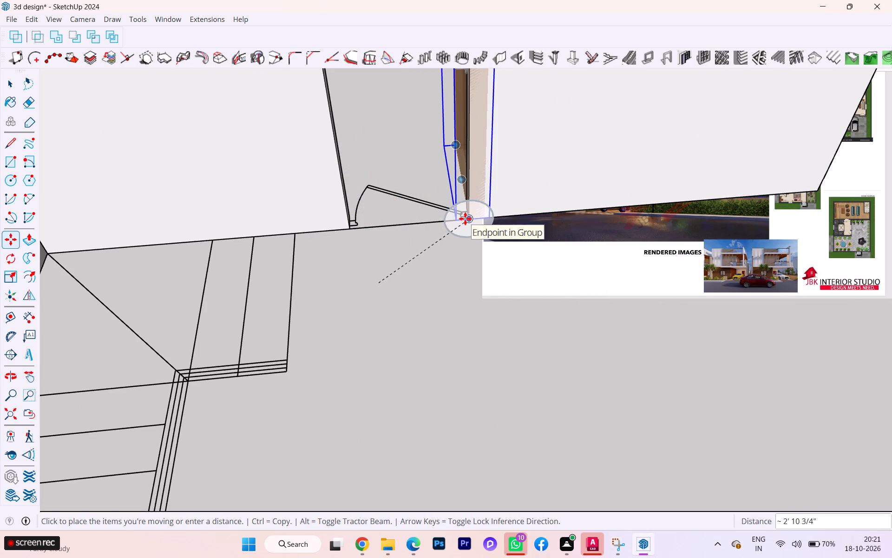
click(441, 253)
scroll(405, 270, down, 1)
middle_drag(405, 270, 564, 259)
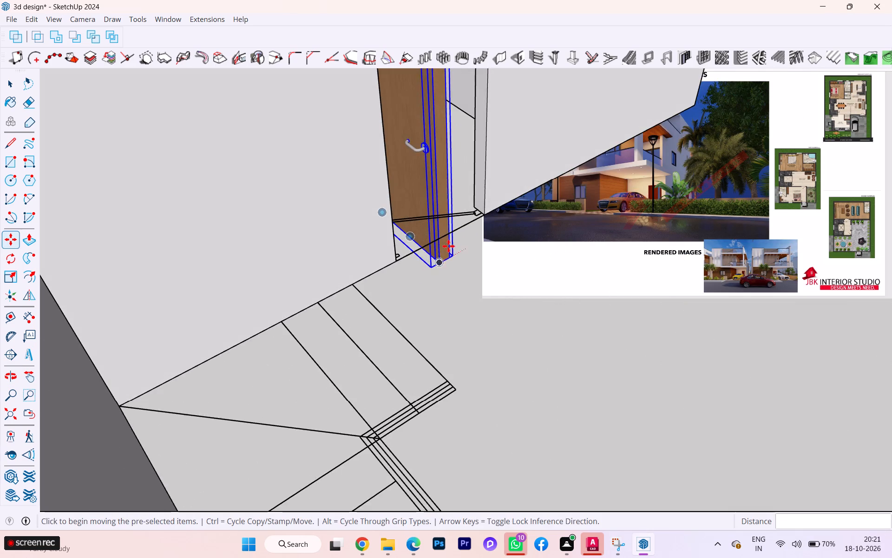
scroll(442, 246, up, 3)
scroll(399, 246, up, 1)
scroll(391, 251, down, 1)
middle_drag(359, 260, 310, 252)
click(378, 194)
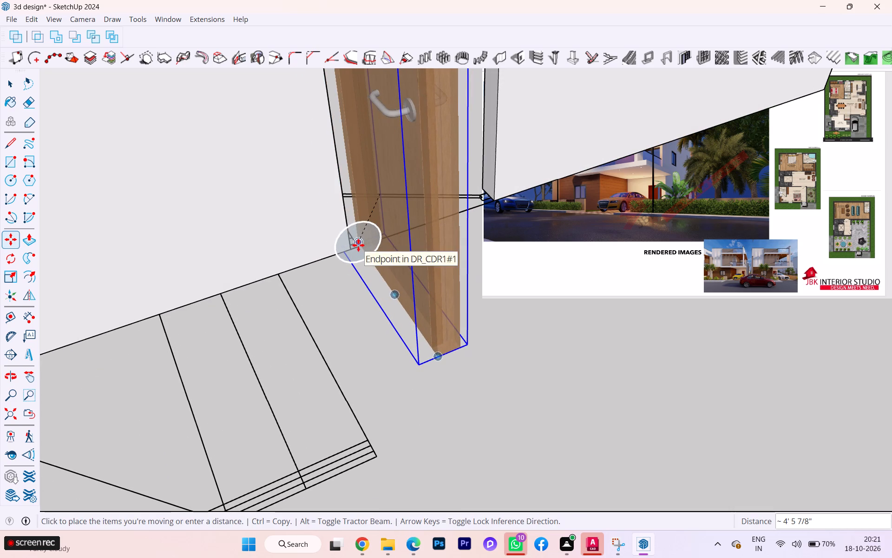
click(350, 248)
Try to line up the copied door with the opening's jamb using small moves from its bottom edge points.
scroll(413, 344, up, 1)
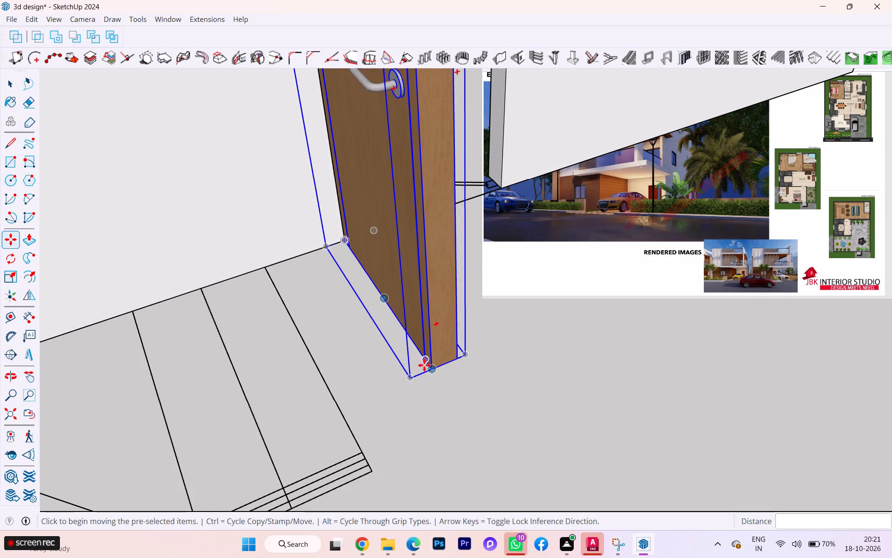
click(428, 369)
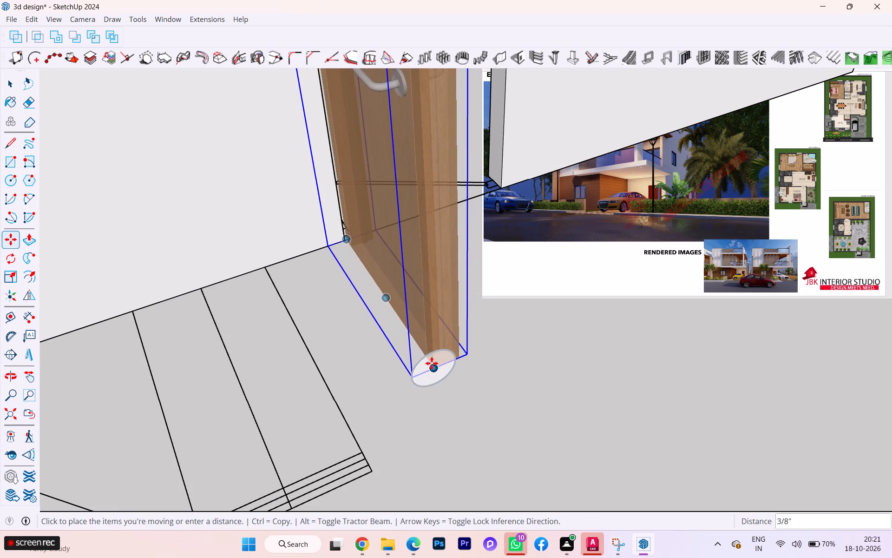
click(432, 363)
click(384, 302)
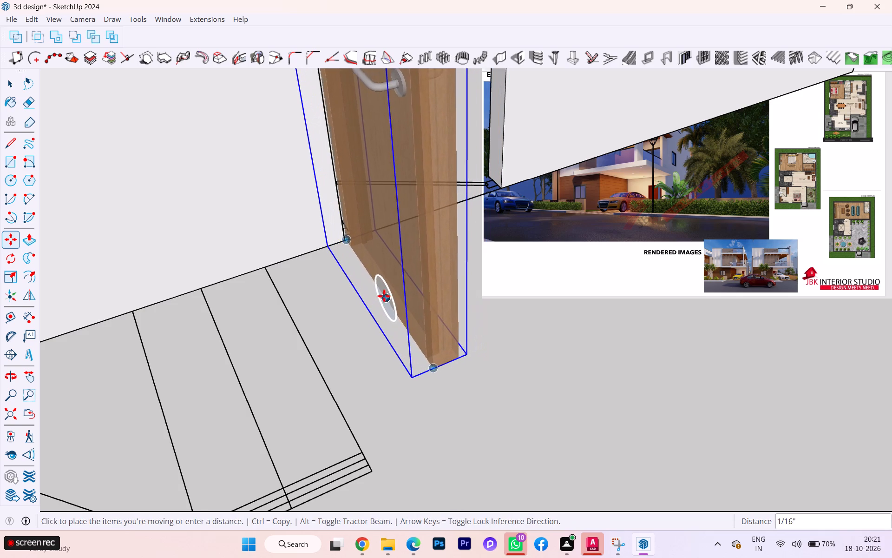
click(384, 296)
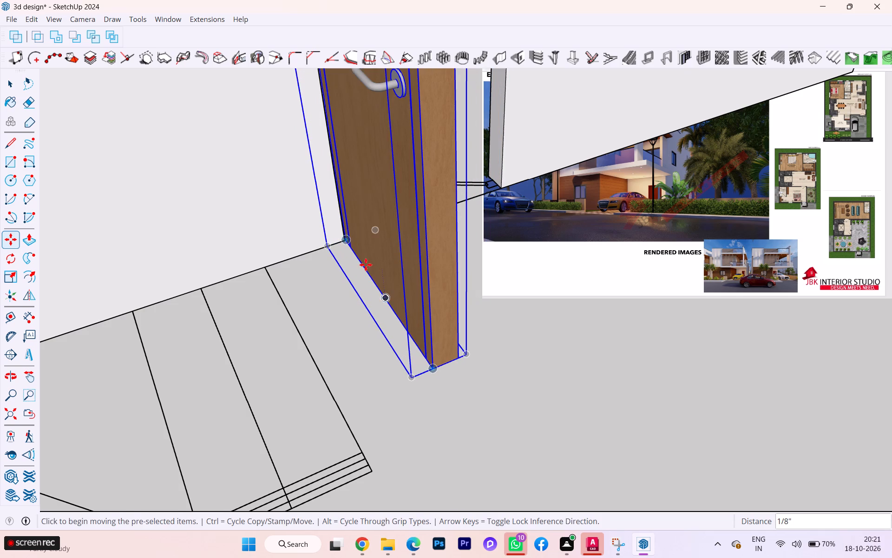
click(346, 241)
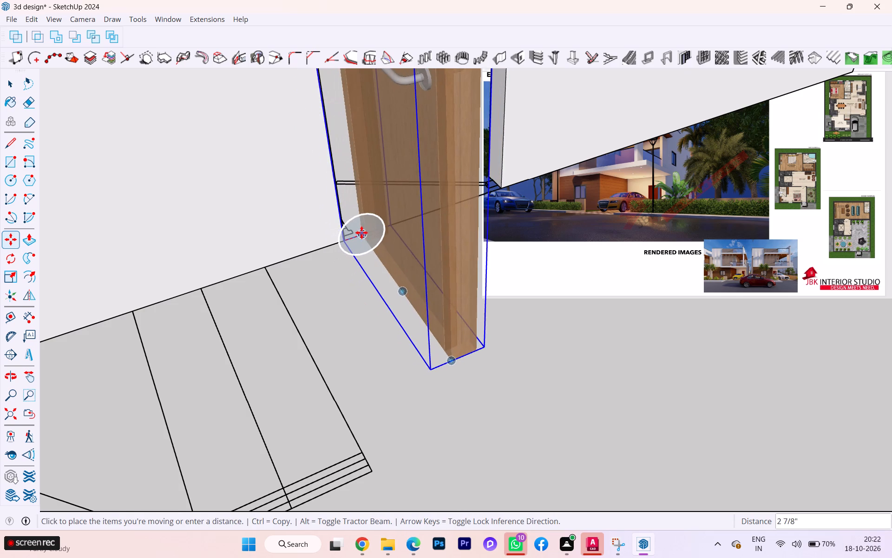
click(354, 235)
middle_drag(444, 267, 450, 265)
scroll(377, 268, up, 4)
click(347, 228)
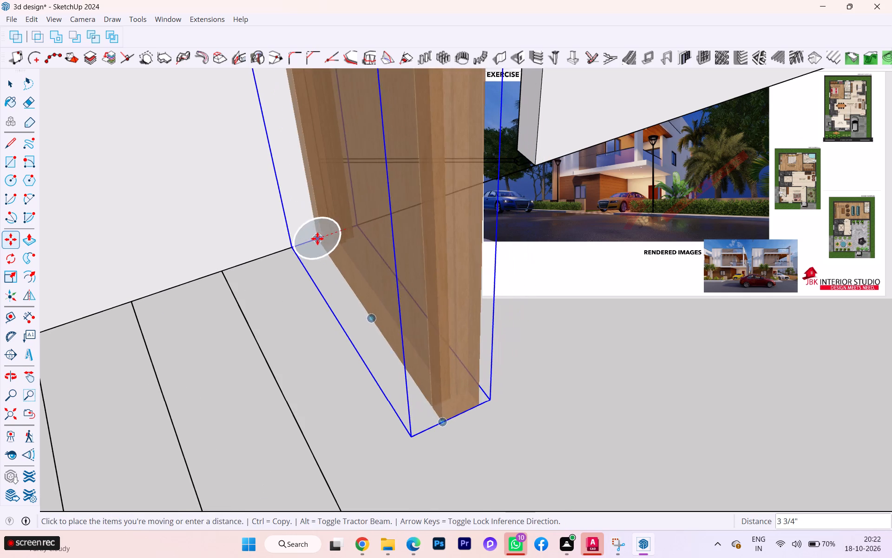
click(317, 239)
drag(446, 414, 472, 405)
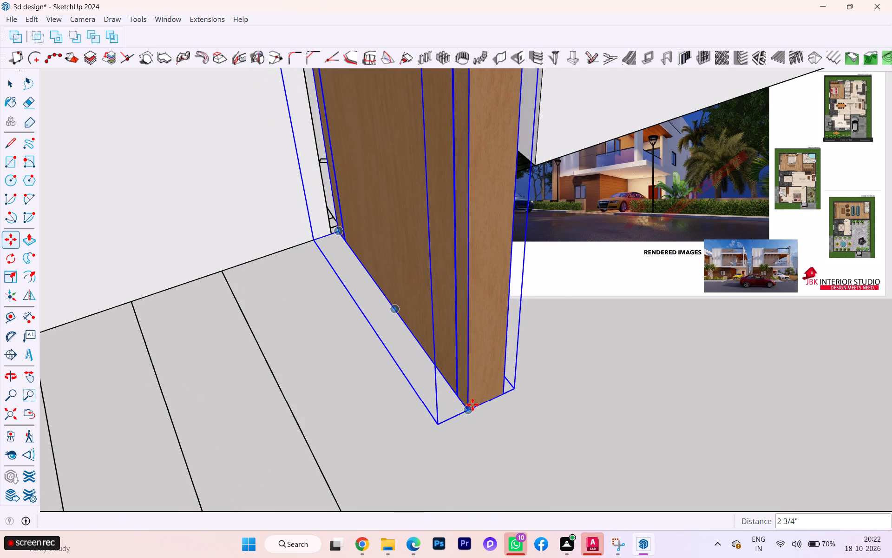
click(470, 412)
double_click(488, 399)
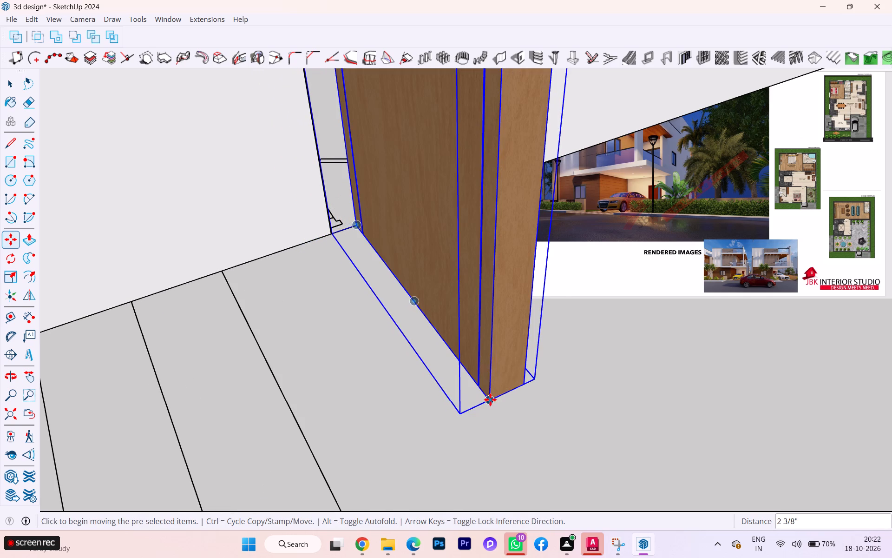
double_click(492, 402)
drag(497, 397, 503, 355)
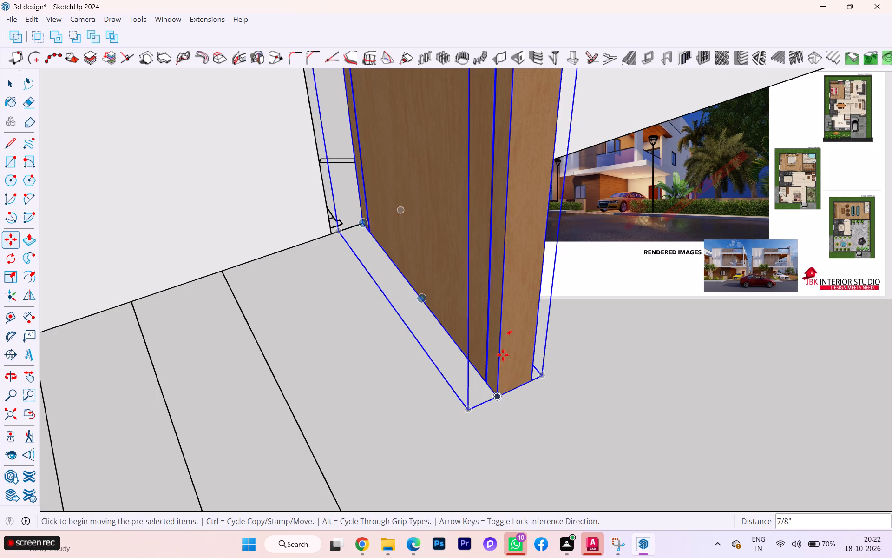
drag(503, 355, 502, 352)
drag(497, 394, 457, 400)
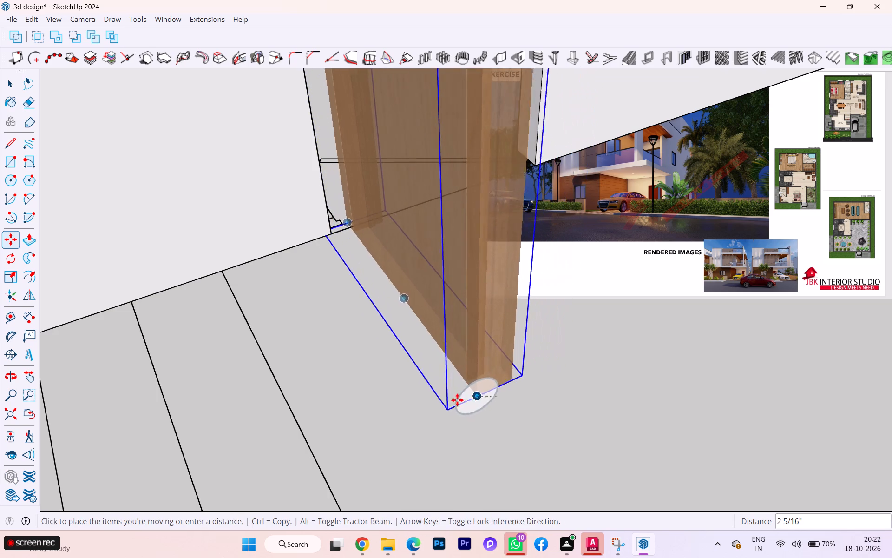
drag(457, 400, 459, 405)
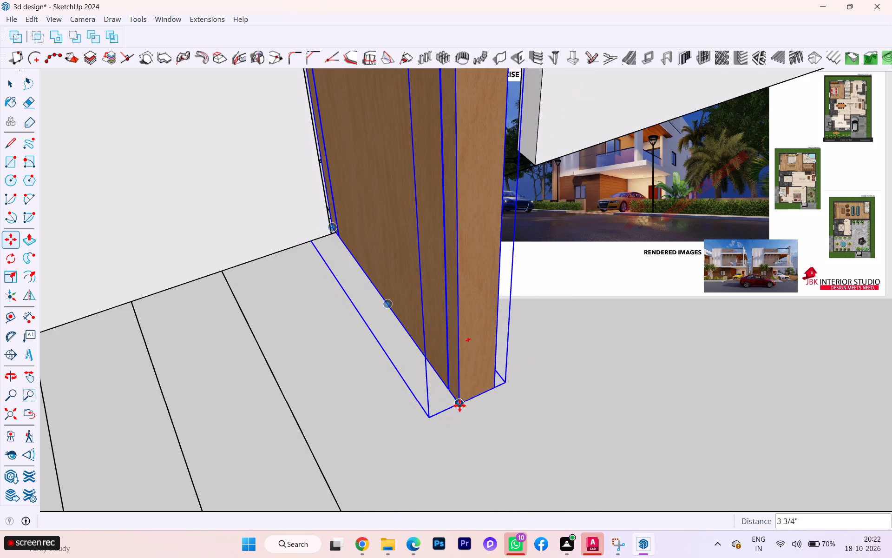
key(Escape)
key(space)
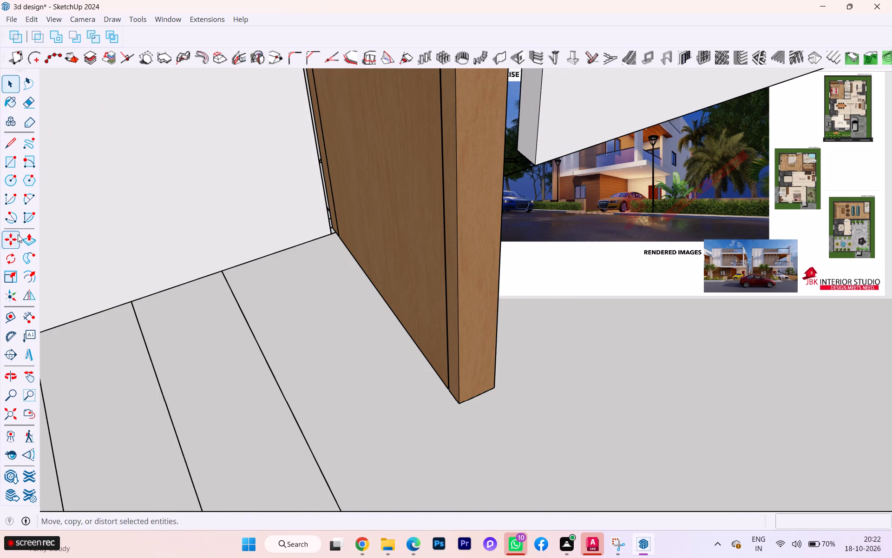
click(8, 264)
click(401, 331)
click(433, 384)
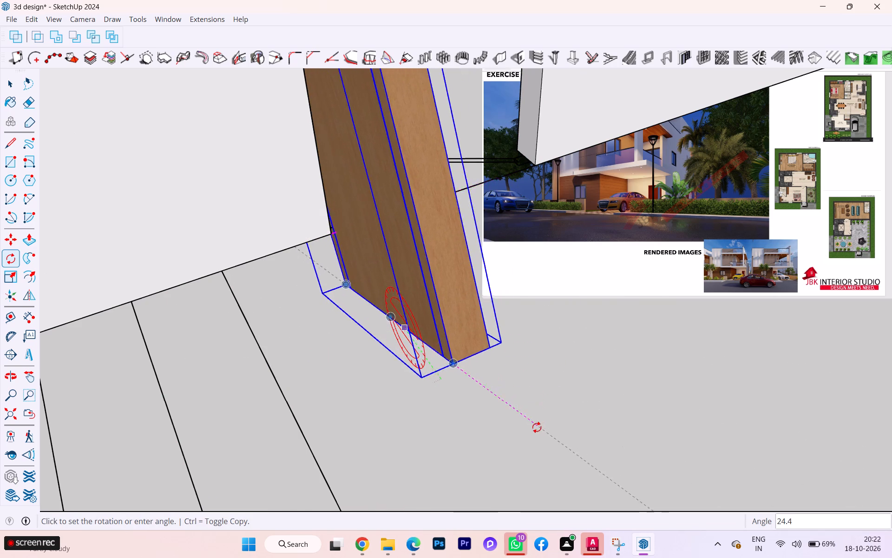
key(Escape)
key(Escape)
Rotate the copied single door 90 degrees on the floor plane so it runs parallel to the partition wall.
click(423, 374)
click(434, 392)
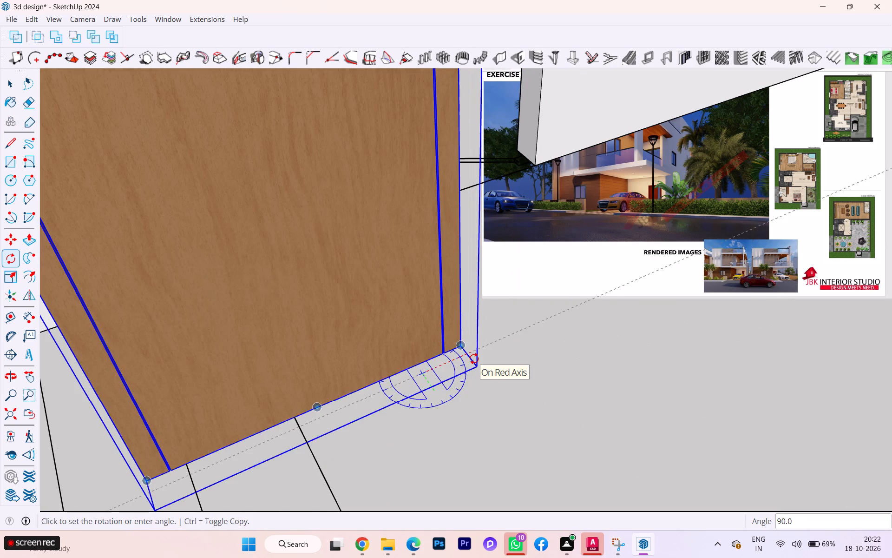
click(474, 359)
Move the rotated door by its bottom corner onto the base corner of the opening's jamb nearest the stairs.
key(m)
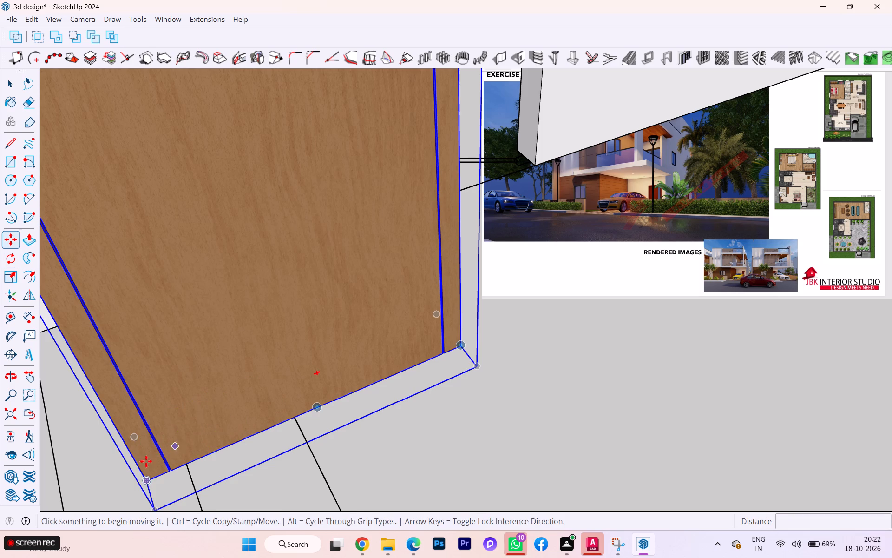
click(148, 481)
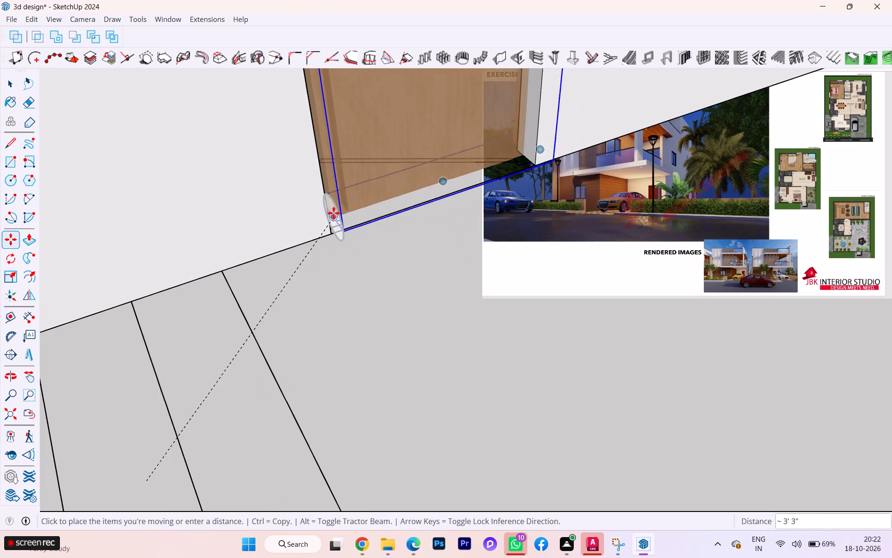
scroll(334, 213, up, 18)
scroll(334, 244, down, 3)
scroll(334, 244, up, 2)
scroll(329, 241, down, 1)
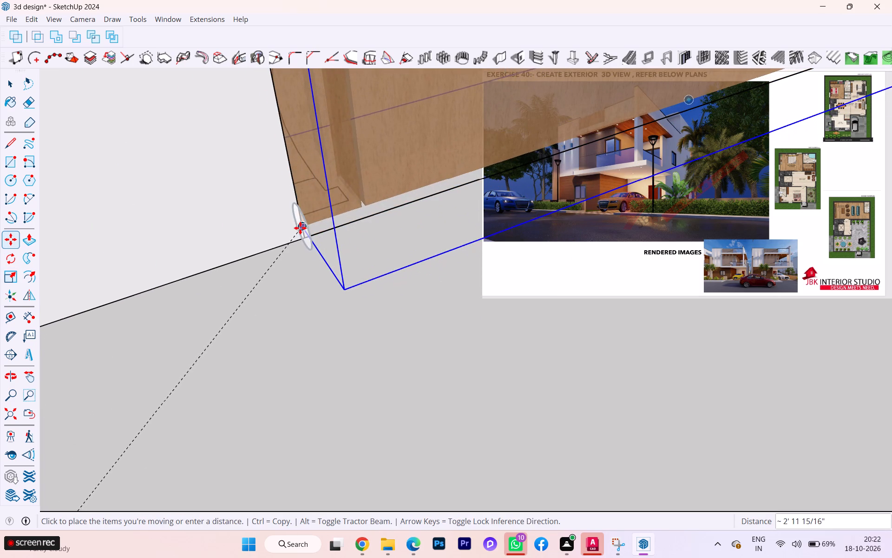
click(300, 236)
scroll(289, 246, down, 5)
scroll(284, 258, up, 1)
scroll(262, 281, down, 5)
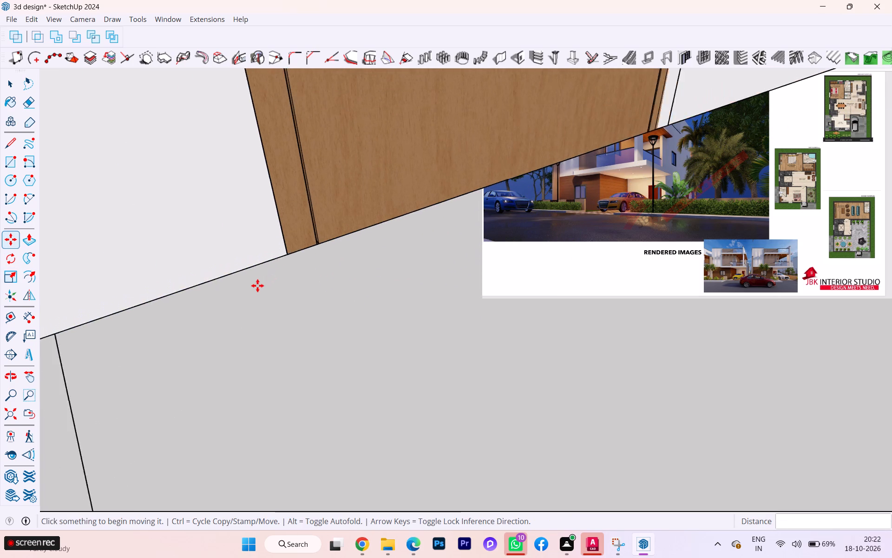
scroll(257, 286, down, 3)
scroll(257, 290, down, 19)
scroll(326, 321, down, 3)
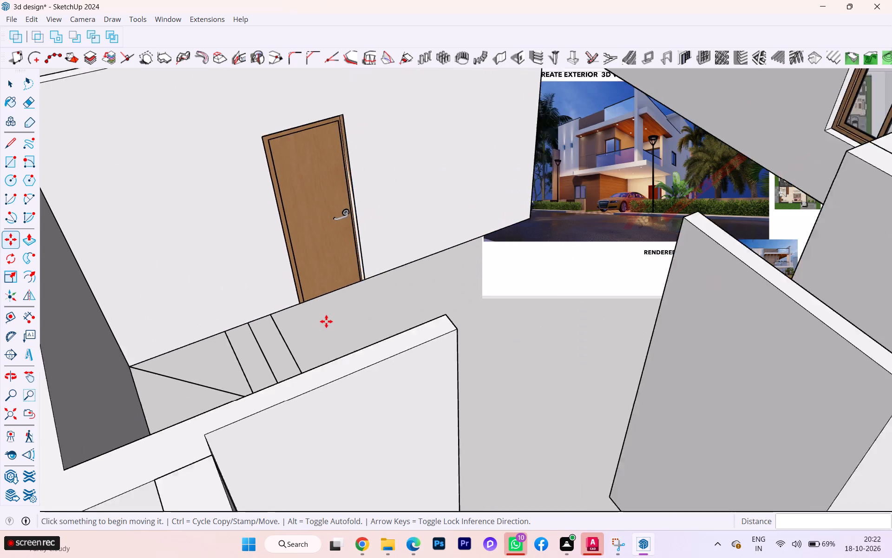
scroll(375, 189, up, 4)
key(space)
Unhide all hidden objects in the house model.
scroll(358, 243, down, 3)
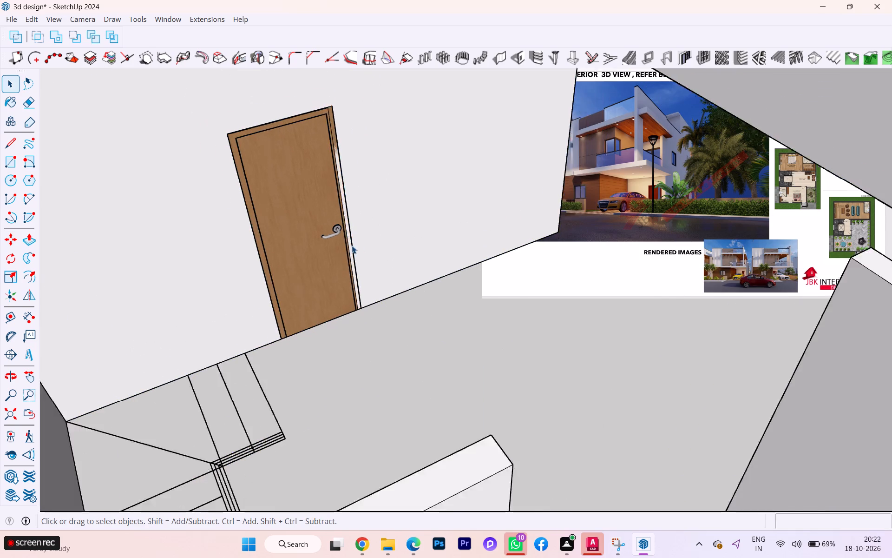
scroll(352, 246, down, 8)
scroll(318, 230, up, 1)
scroll(318, 230, down, 7)
middle_drag(363, 301, 228, 237)
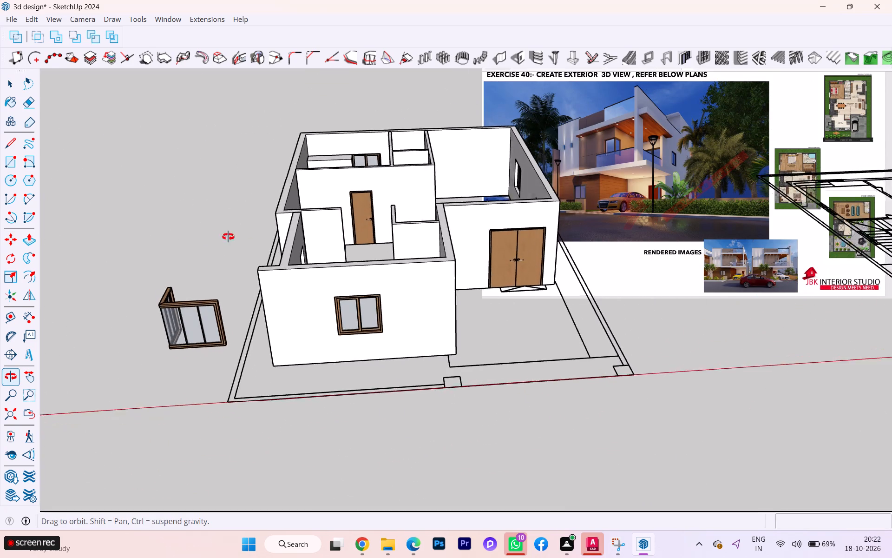
middle_drag(228, 237, 179, 239)
scroll(459, 266, down, 1)
middle_drag(461, 266, 287, 225)
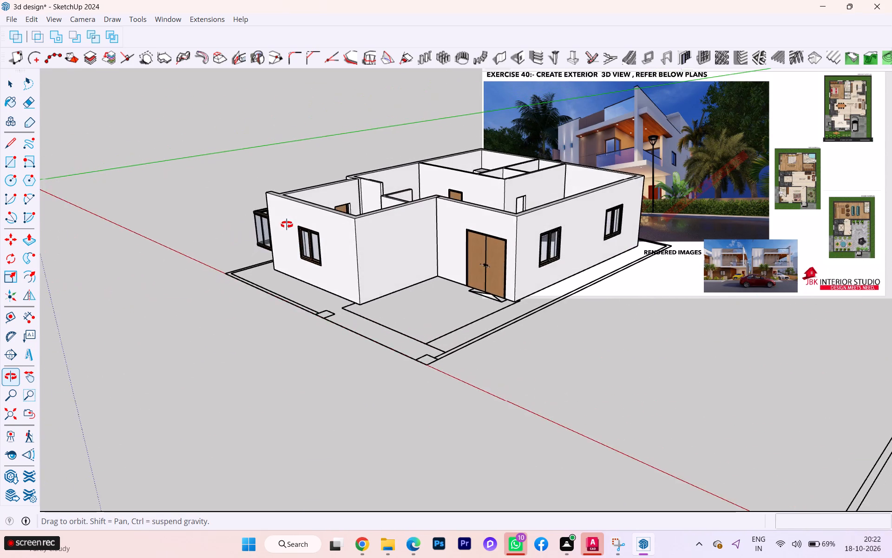
middle_drag(287, 225, 496, 230)
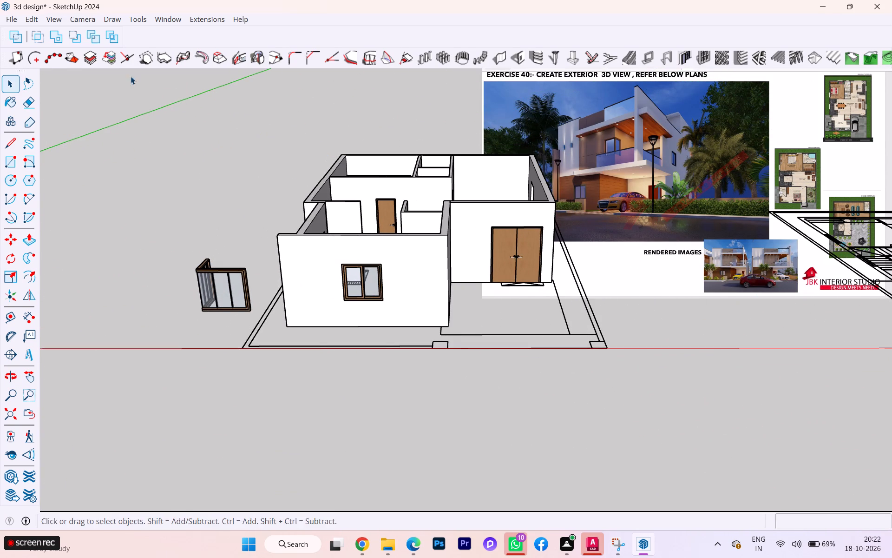
click(35, 25)
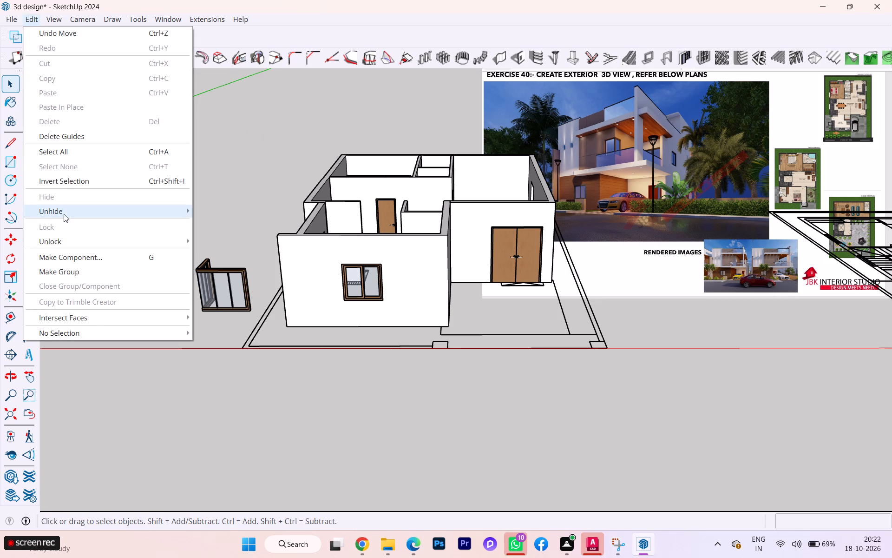
click(68, 211)
click(202, 239)
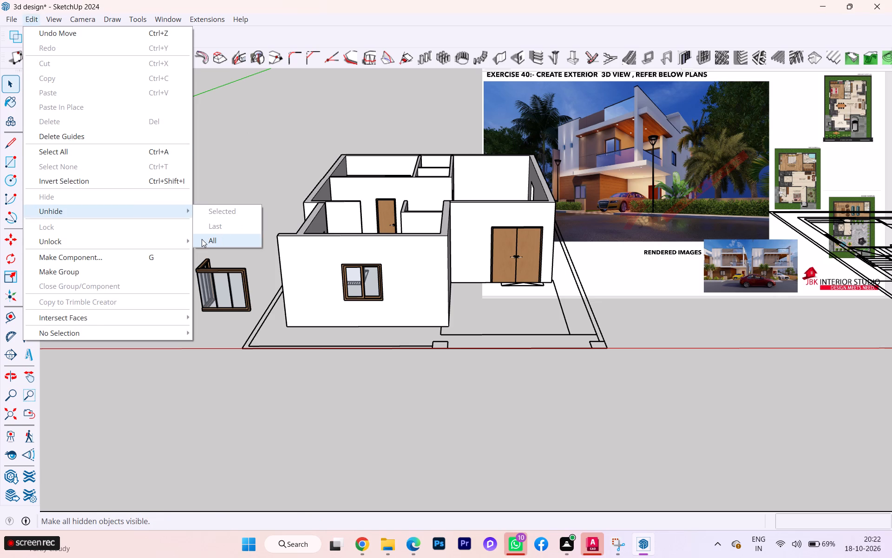
Open the upper-floor group, examine the plot outline edges at its front corner, and close the group.
middle_drag(519, 275, 296, 242)
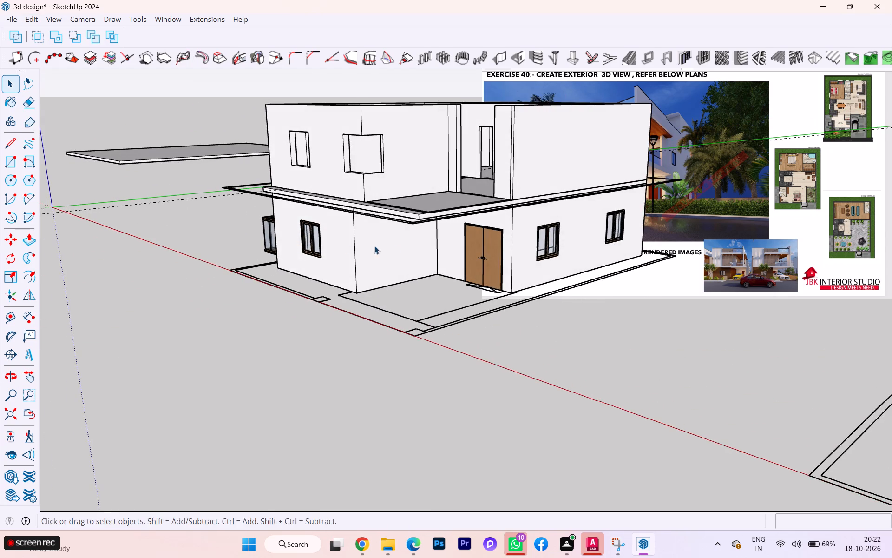
scroll(412, 243, down, 1)
scroll(412, 242, up, 2)
scroll(412, 242, down, 1)
scroll(412, 242, up, 1)
scroll(426, 245, down, 1)
middle_drag(429, 252, 431, 359)
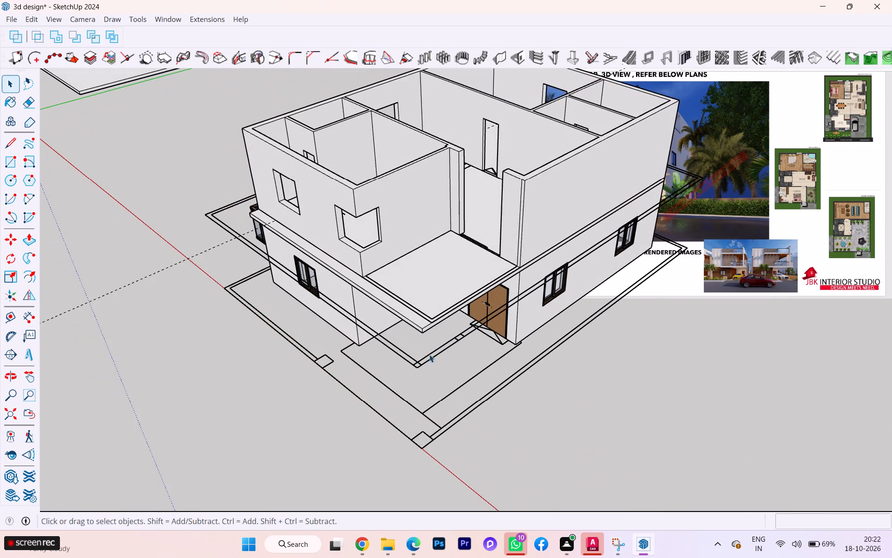
click(419, 361)
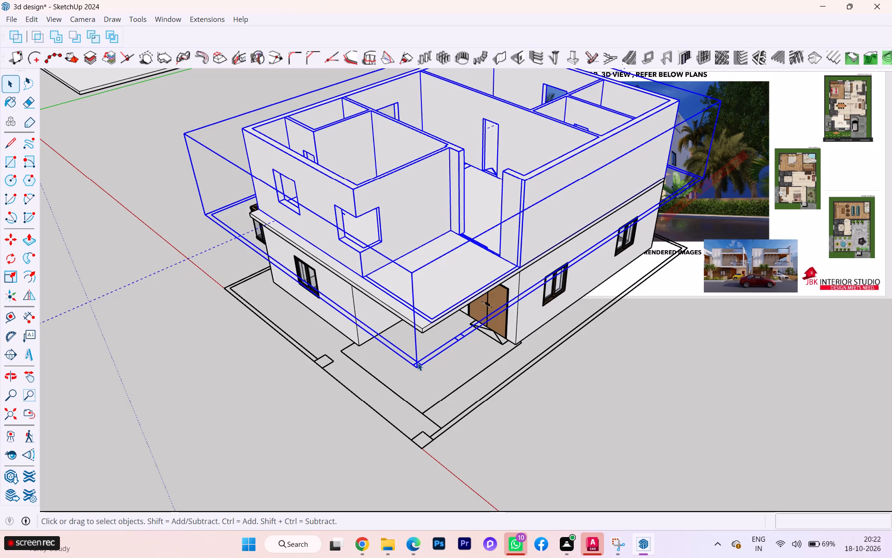
double_click(418, 363)
click(413, 368)
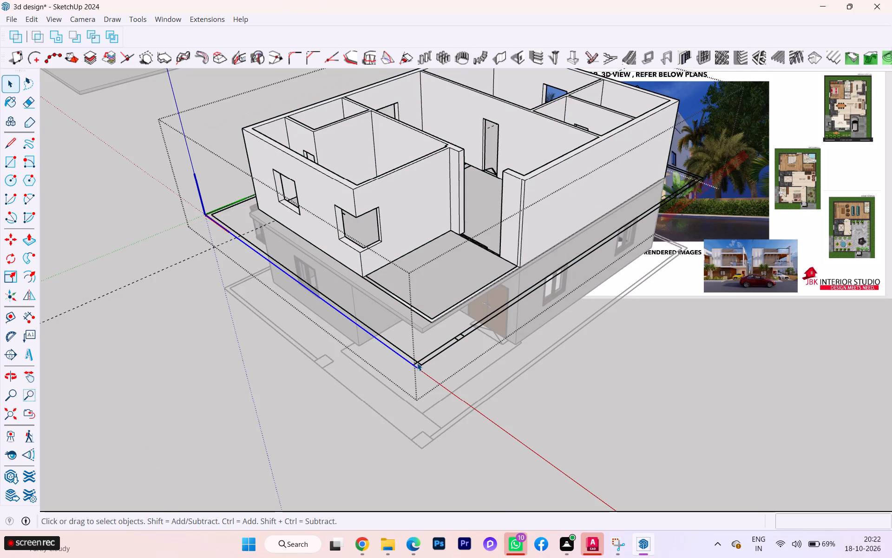
triple_click(419, 361)
click(419, 361)
triple_click(420, 365)
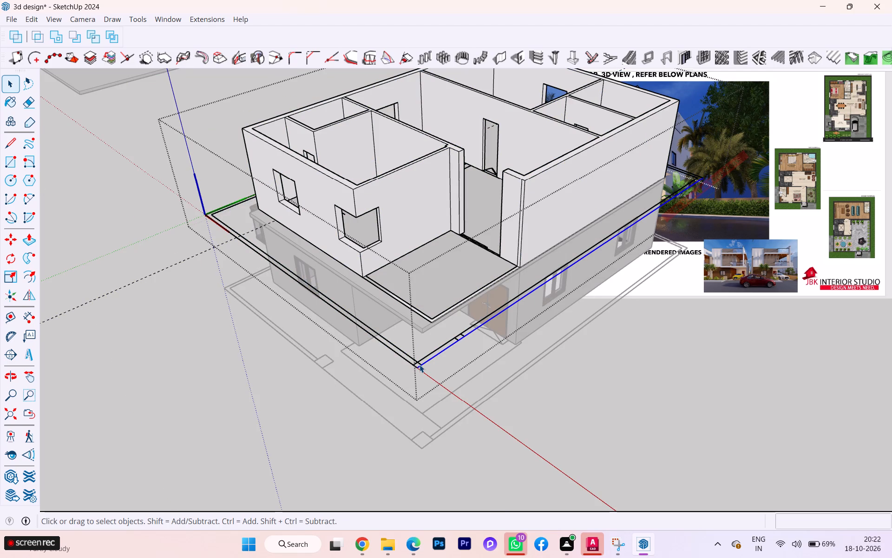
click(420, 368)
triple_click(420, 368)
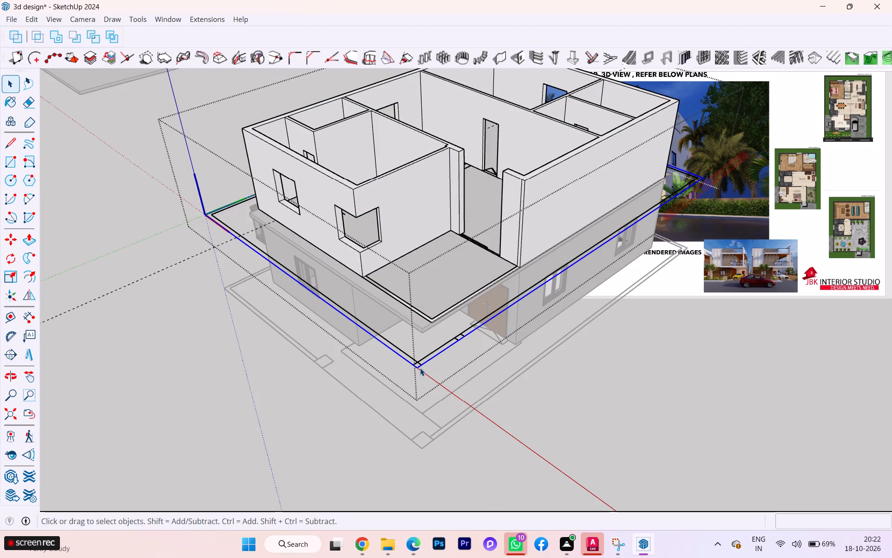
click(420, 368)
scroll(431, 333, down, 2)
click(567, 426)
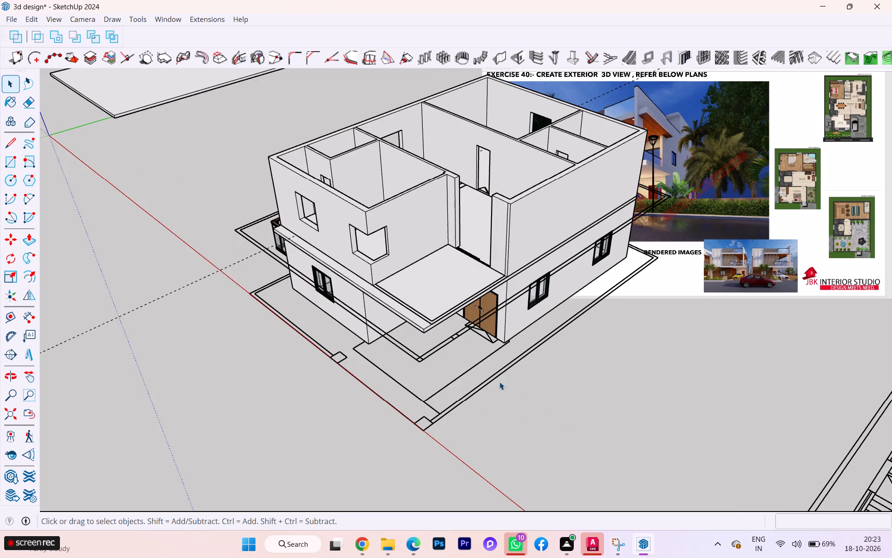
Move the whole upper-floor group off the ground-floor house onto the empty area beside it.
click(414, 354)
key(m)
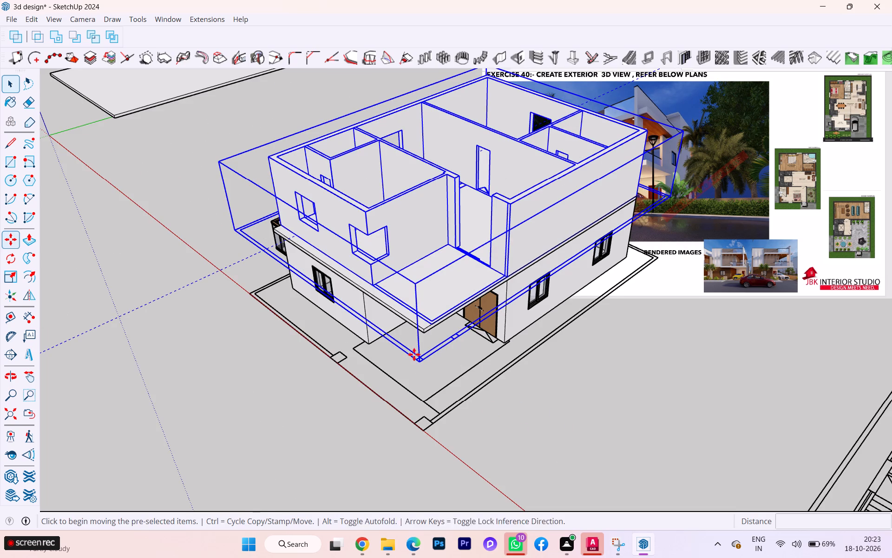
click(431, 316)
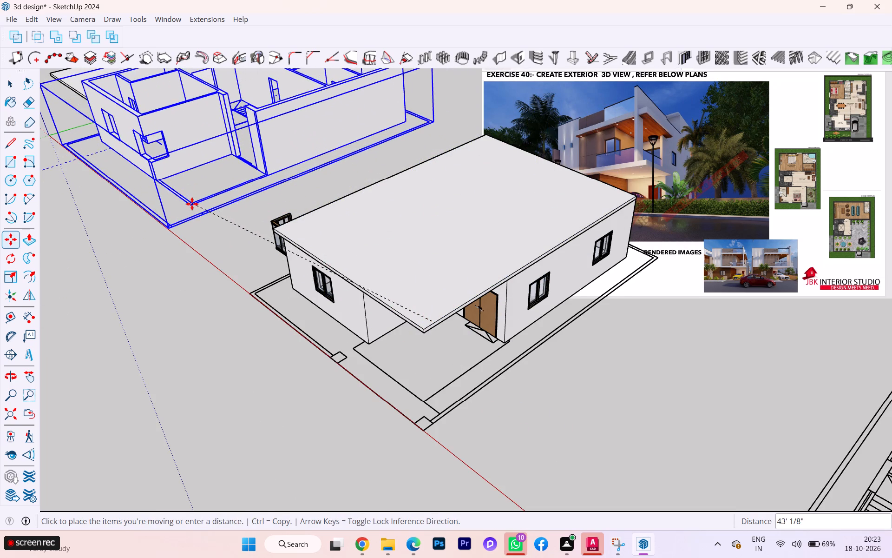
scroll(195, 223, down, 1)
middle_drag(203, 227, 449, 239)
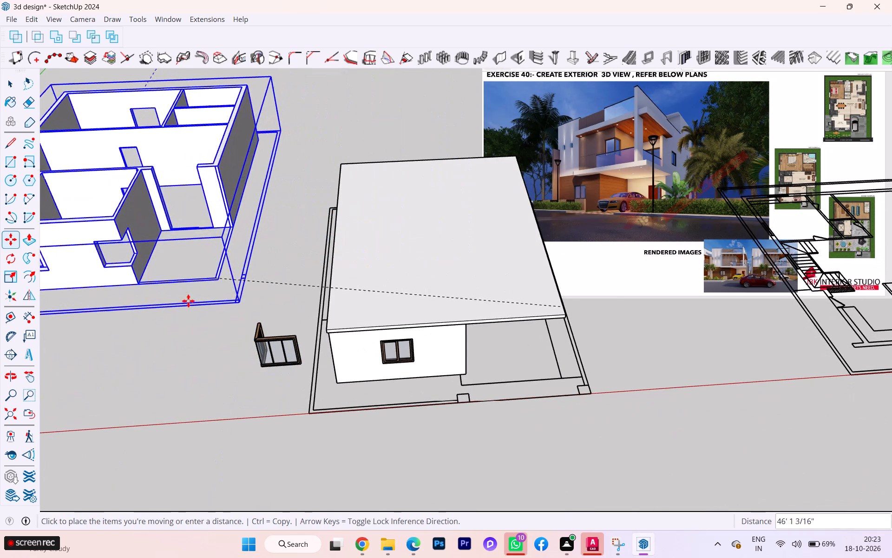
click(139, 367)
key(space)
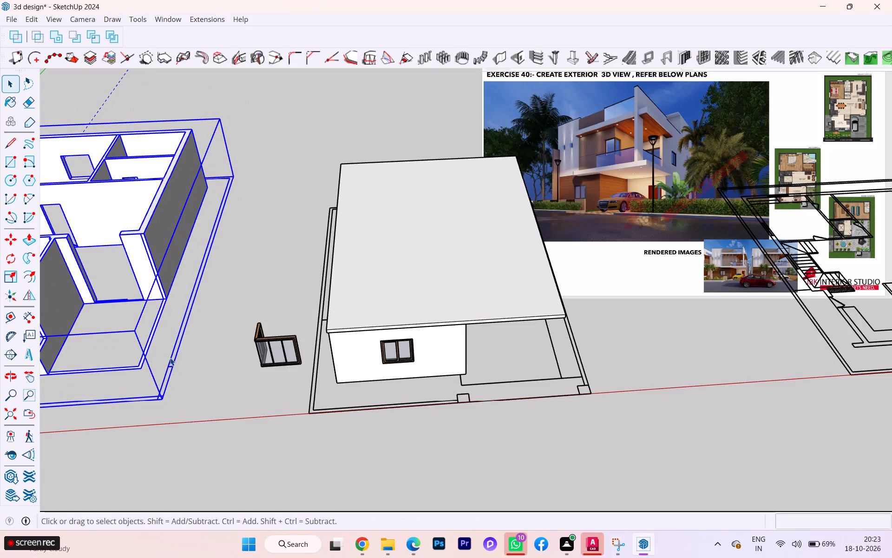
click(197, 375)
scroll(321, 282, down, 4)
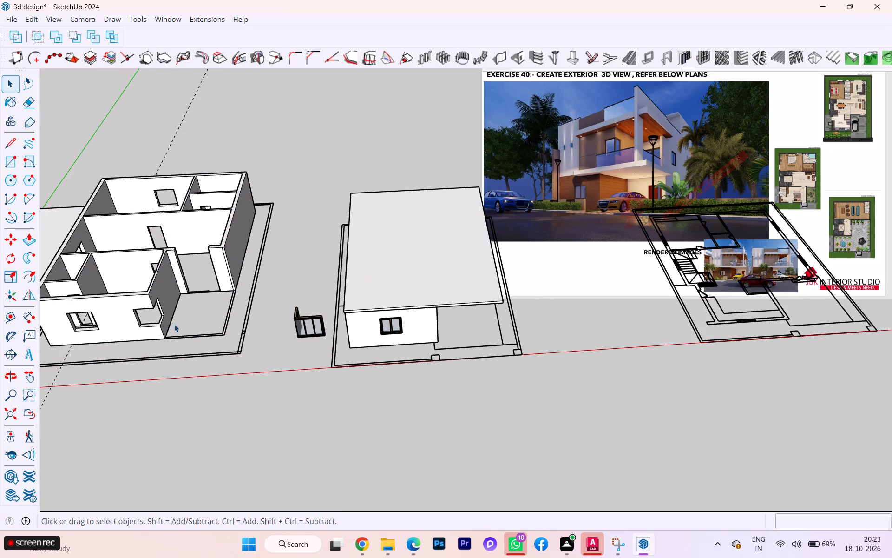
Inside the upper-floor group, move only the walls by their front base corner onto the ground-floor slab's matching front corner, and close the group.
double_click(145, 328)
double_click(145, 328)
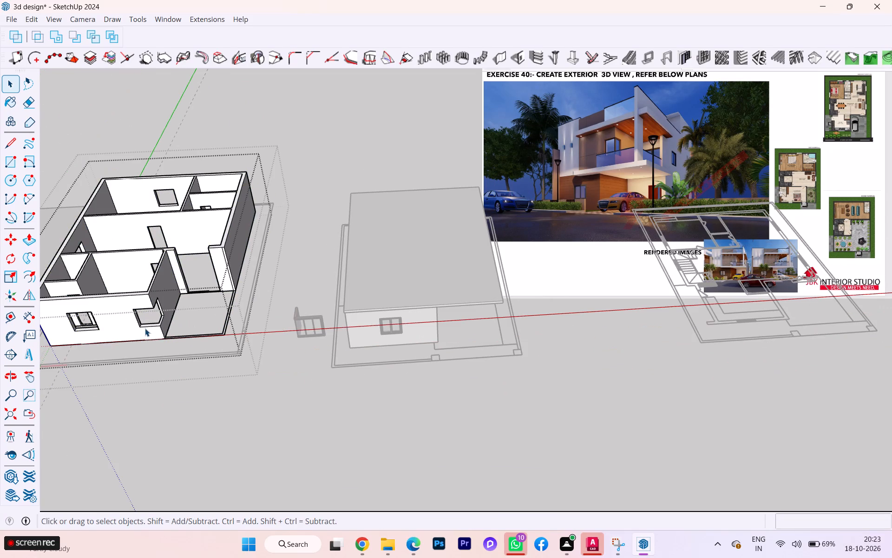
click(208, 370)
click(148, 324)
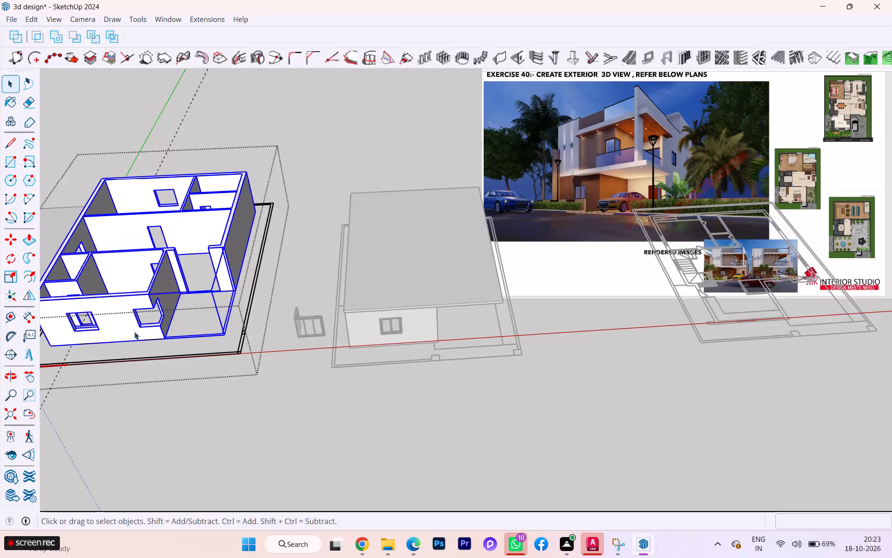
key(m)
click(54, 345)
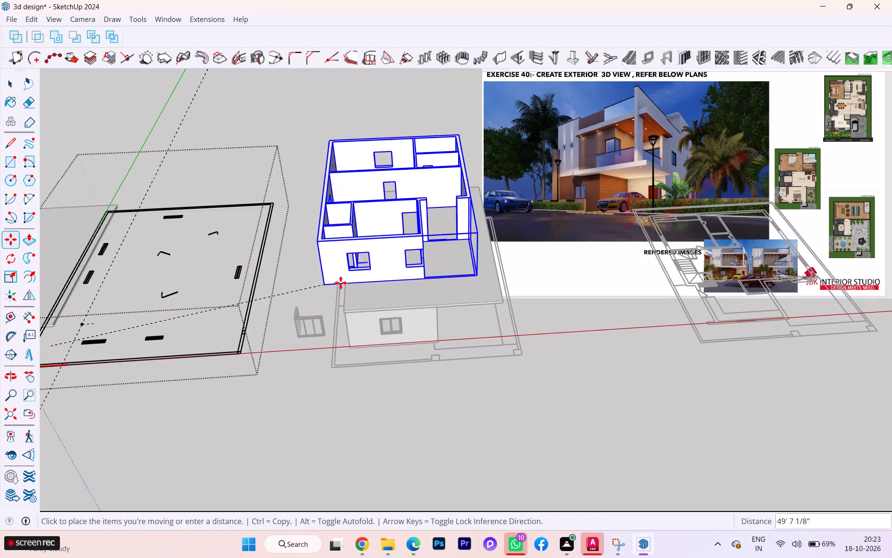
click(342, 310)
key(space)
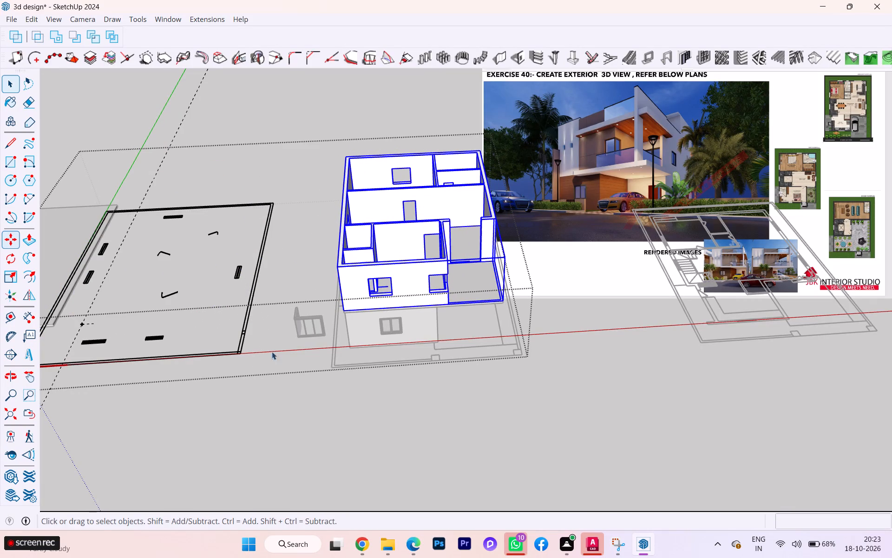
click(228, 375)
click(268, 368)
scroll(274, 358, down, 2)
scroll(274, 358, up, 1)
scroll(274, 358, down, 4)
scroll(273, 357, up, 2)
scroll(273, 357, down, 1)
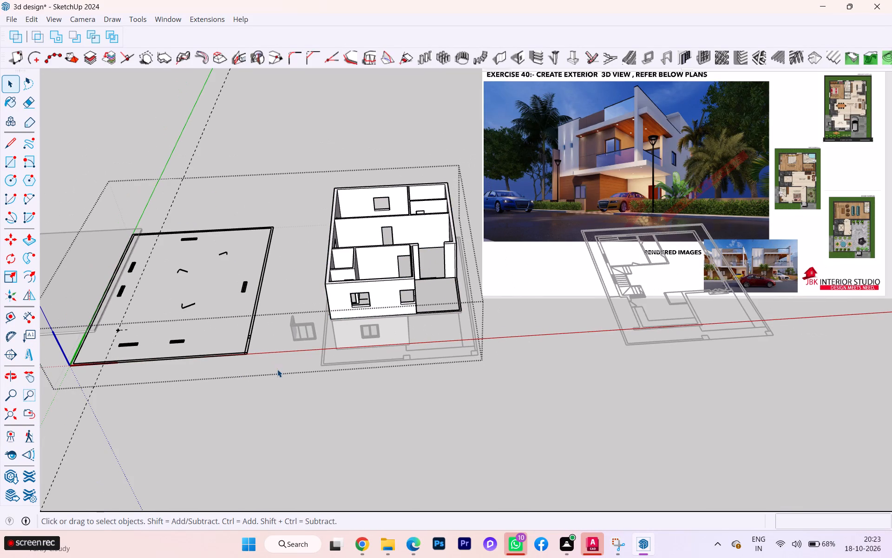
click(277, 371)
click(298, 373)
key(space)
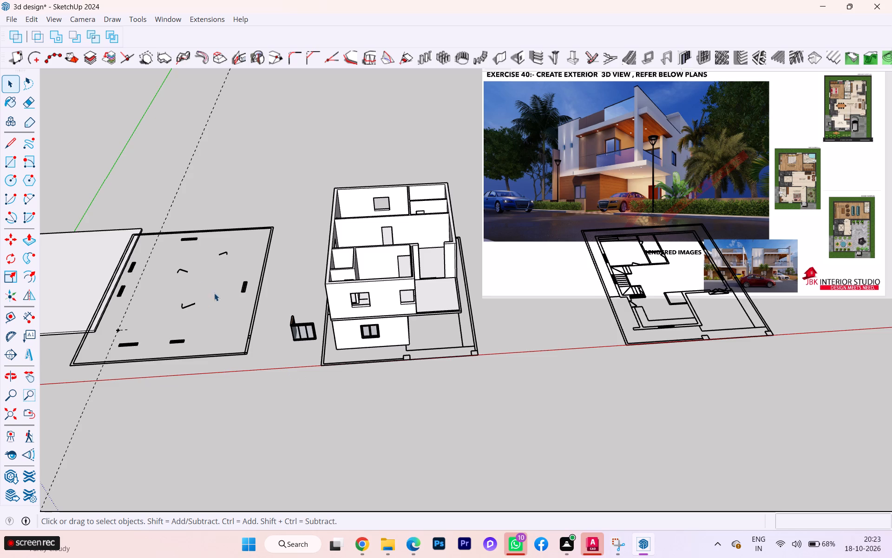
Move the separate roof slab by its front corner onto the matching top corner of the upper-floor walls.
scroll(216, 293, down, 1)
scroll(217, 293, up, 1)
scroll(219, 292, down, 1)
scroll(258, 287, down, 5)
click(150, 303)
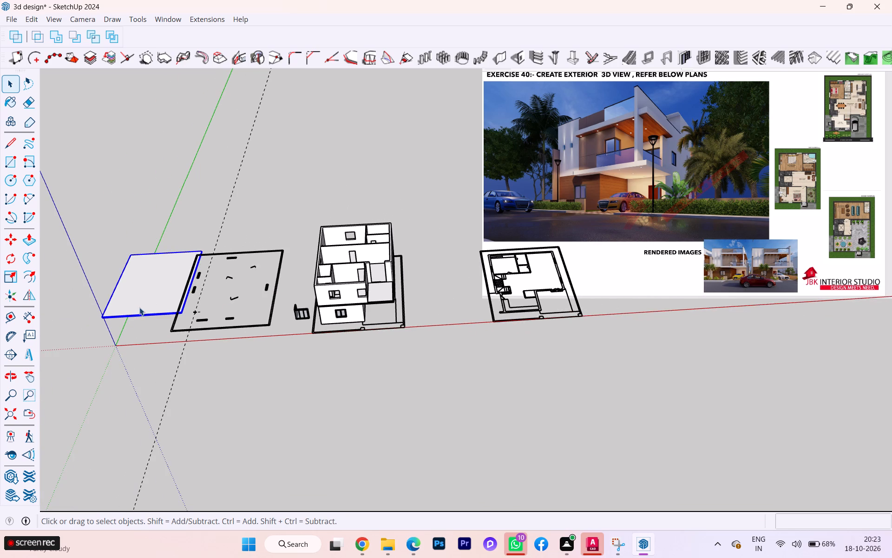
key(m)
scroll(119, 323, up, 4)
scroll(115, 324, down, 1)
scroll(115, 324, up, 3)
scroll(115, 324, down, 1)
scroll(115, 324, up, 1)
scroll(112, 322, down, 2)
scroll(112, 322, up, 2)
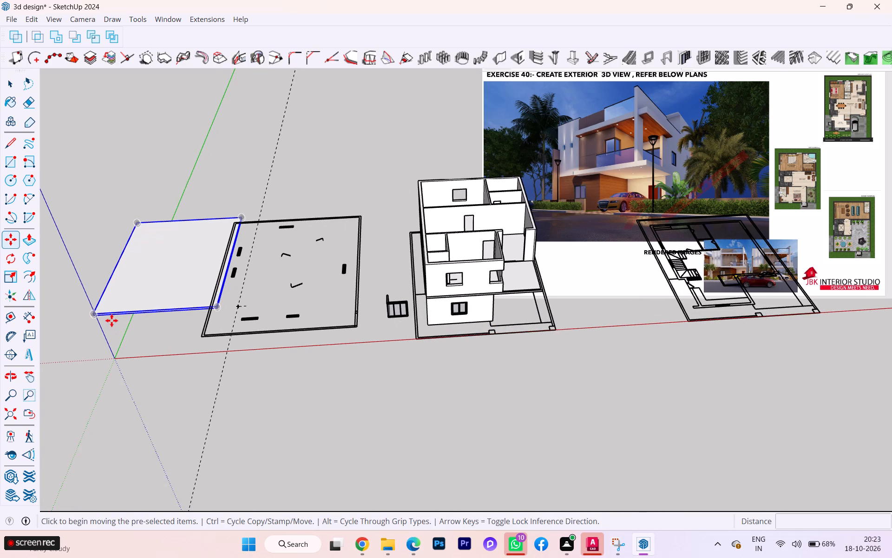
scroll(111, 318, up, 5)
scroll(110, 310, down, 1)
scroll(110, 310, up, 1)
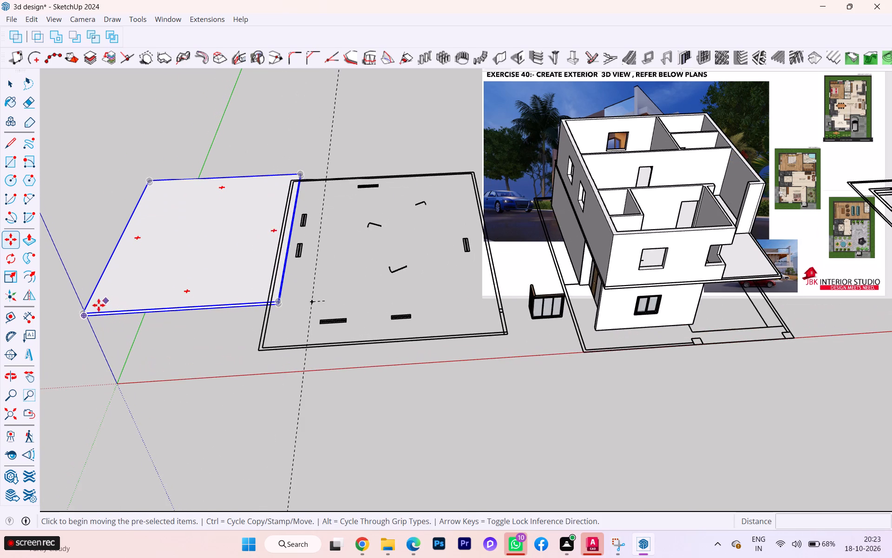
click(82, 314)
scroll(619, 228, up, 1)
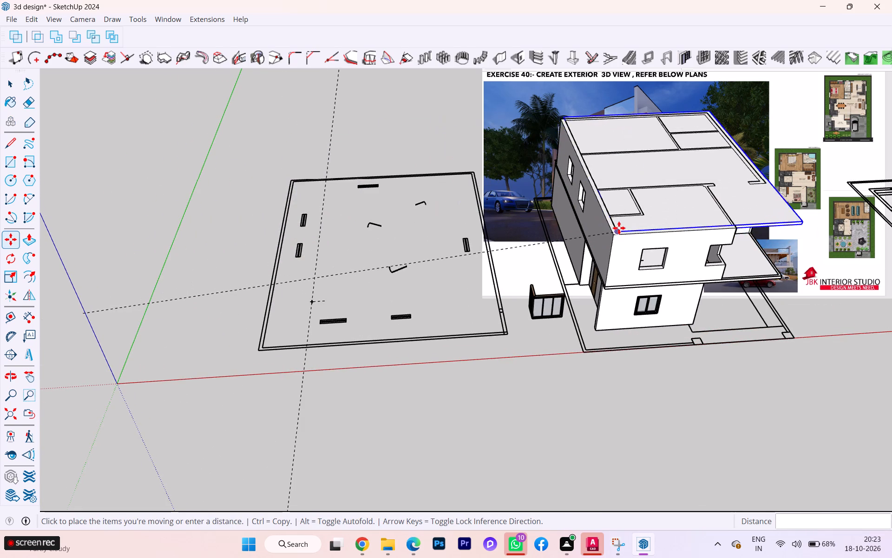
scroll(619, 228, up, 1)
click(611, 235)
Raise the roof slab 6" from its bottom corner to its top corner so it rests on the upper-floor walls.
middle_drag(617, 248, 480, 152)
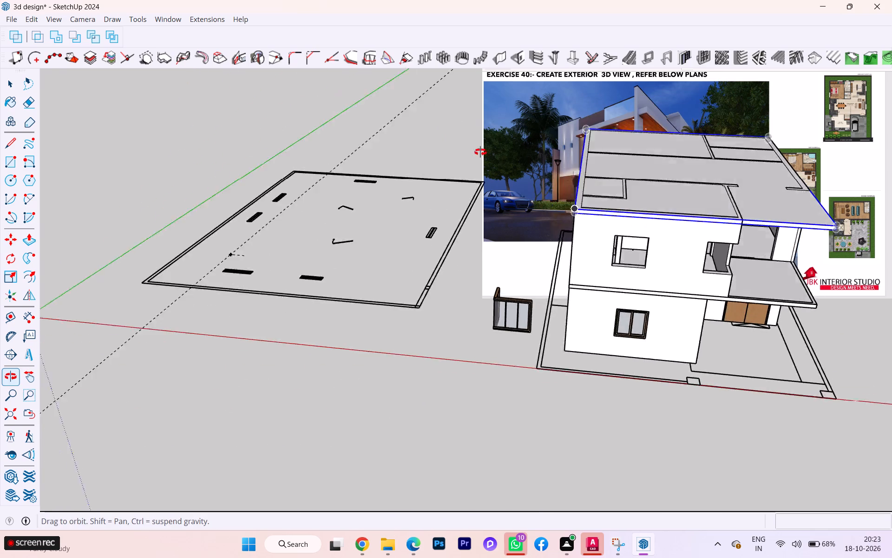
middle_drag(480, 152, 447, 143)
scroll(514, 146, up, 17)
scroll(527, 218, down, 1)
scroll(527, 218, up, 1)
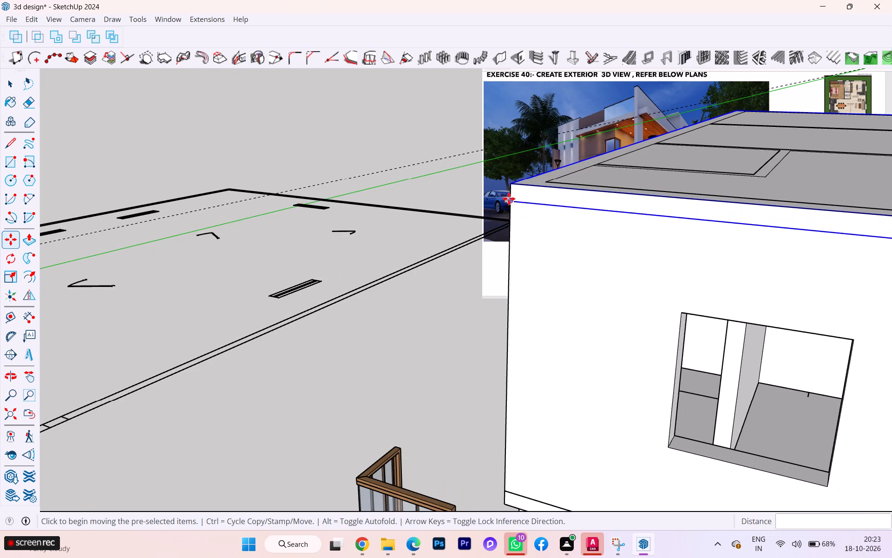
click(509, 198)
click(510, 182)
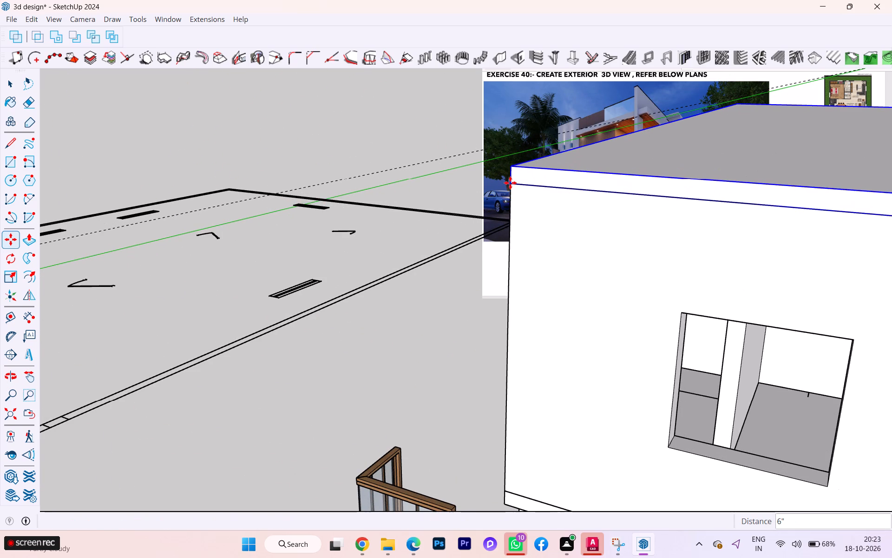
key(space)
Inside the upper-floor group, delete the leftover plot outline edges and most of the door and window linework beside the house.
click(440, 256)
scroll(294, 199, down, 2)
scroll(296, 201, up, 3)
scroll(296, 201, down, 1)
scroll(294, 246, down, 1)
scroll(294, 246, up, 1)
scroll(295, 248, down, 2)
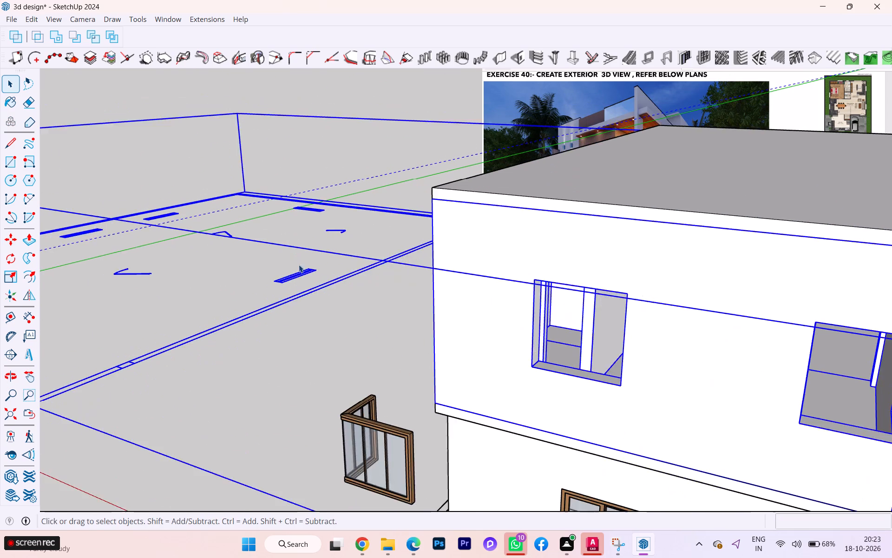
click(282, 288)
double_click(279, 297)
click(279, 297)
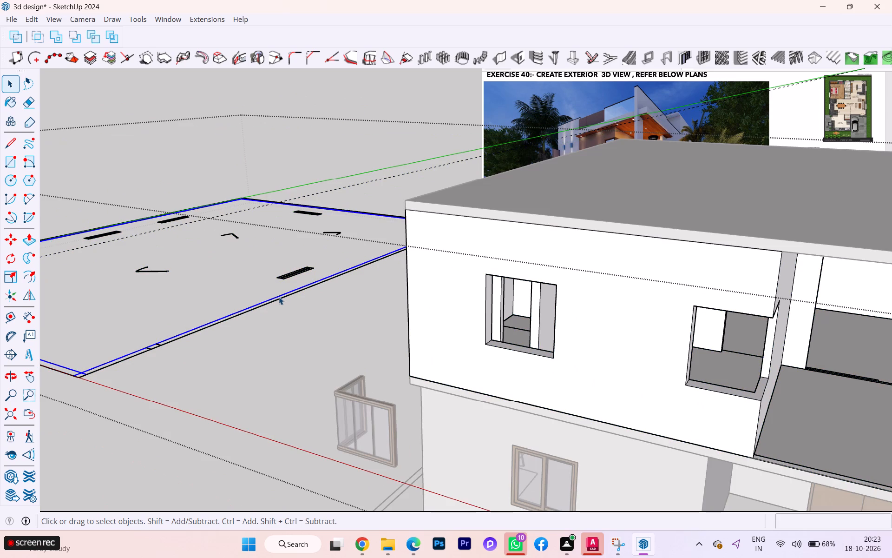
click(271, 302)
drag(271, 306, 130, 167)
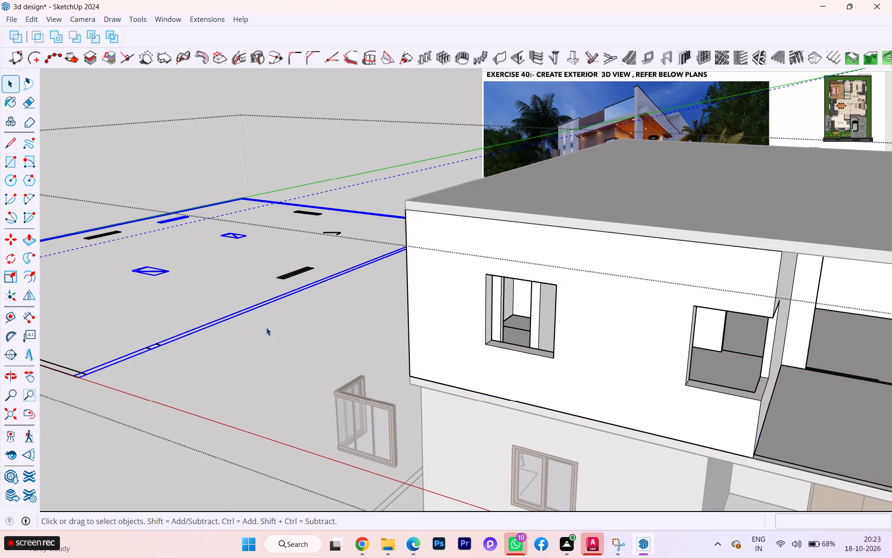
drag(260, 336, 73, 172)
drag(325, 294, 278, 140)
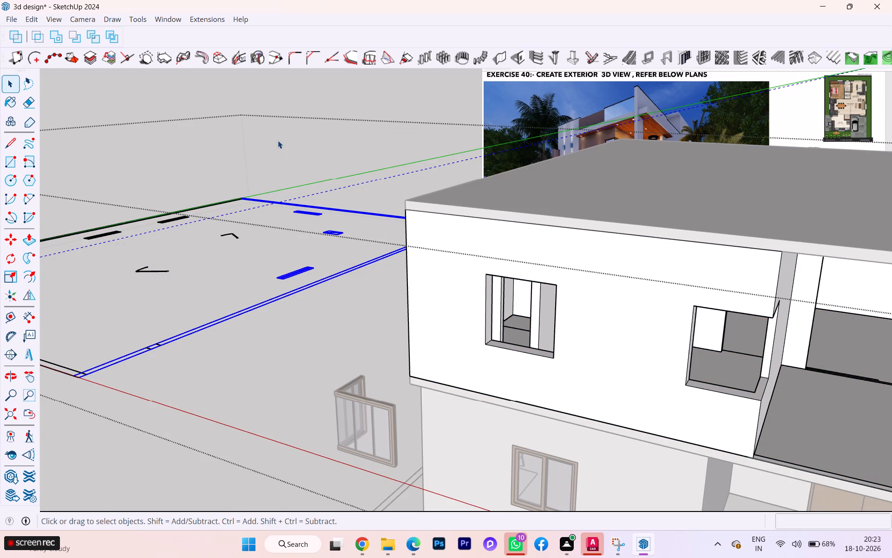
key(Delete)
drag(276, 276, 101, 156)
key(Delete)
drag(178, 374, 113, 314)
key(Delete)
Delete the remaining outline edges, opening marks and guide from the upper-floor group near the origin, and close the group.
scroll(260, 177, down, 4)
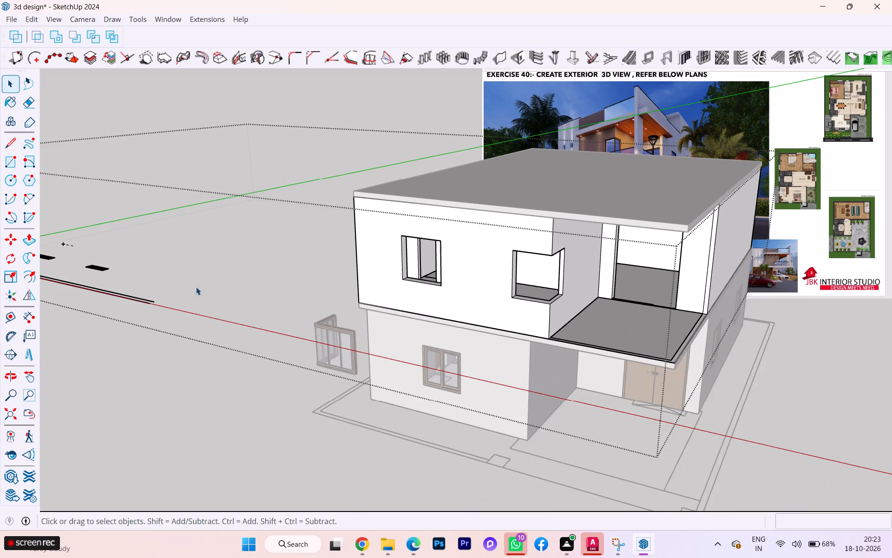
scroll(236, 285, down, 1)
scroll(246, 285, up, 1)
scroll(247, 286, down, 3)
drag(192, 301, 29, 208)
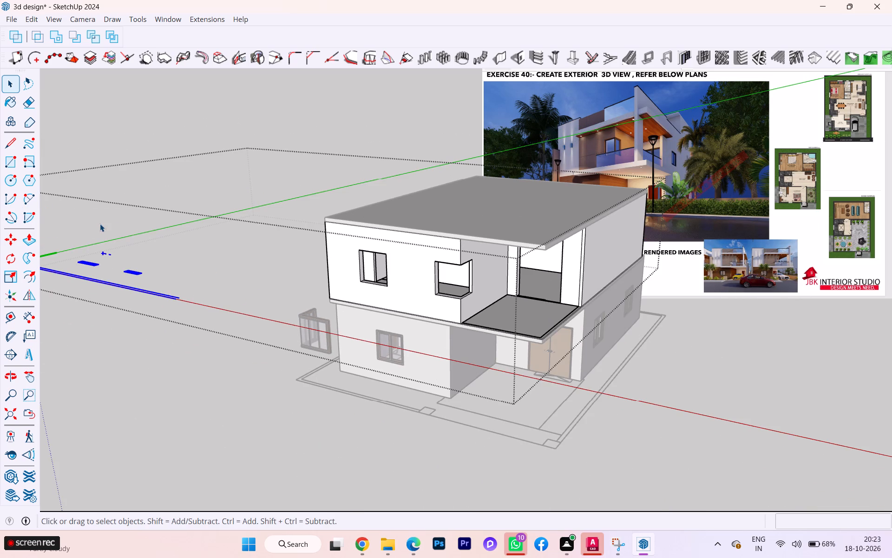
key(Delete)
scroll(131, 238, down, 9)
scroll(200, 271, up, 4)
scroll(200, 271, down, 1)
drag(119, 265, 44, 191)
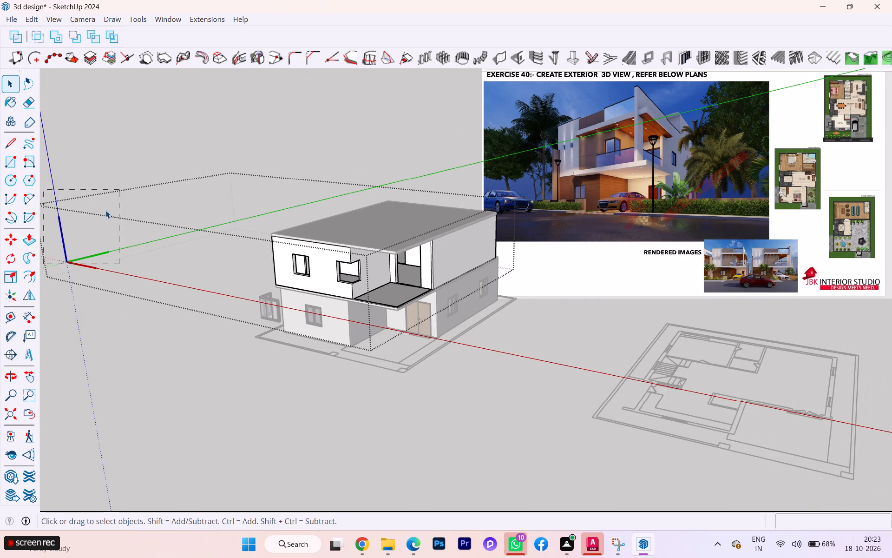
drag(210, 289, 159, 144)
key(Delete)
click(426, 401)
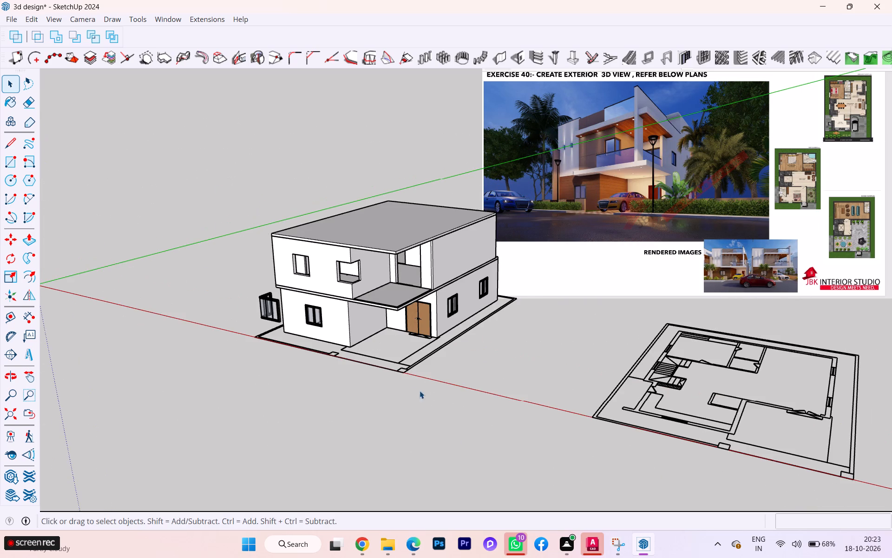
Examine the assembled house from the front and the single-door side, checking the main door, balcony and upper-floor openings.
scroll(248, 339, down, 3)
middle_drag(248, 339, 414, 352)
scroll(423, 323, up, 2)
scroll(421, 317, down, 2)
scroll(420, 315, up, 6)
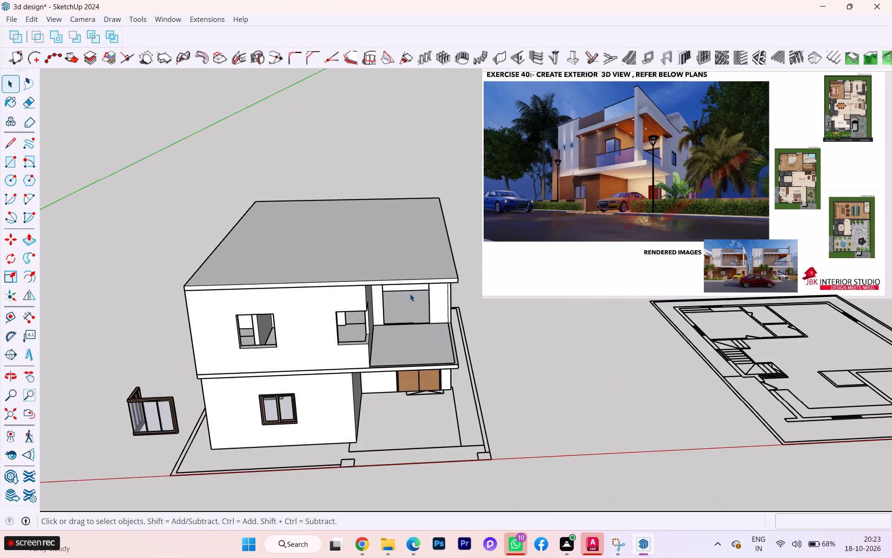
scroll(397, 326, down, 2)
scroll(397, 326, up, 3)
scroll(445, 329, up, 5)
middle_drag(428, 301, 411, 280)
click(386, 411)
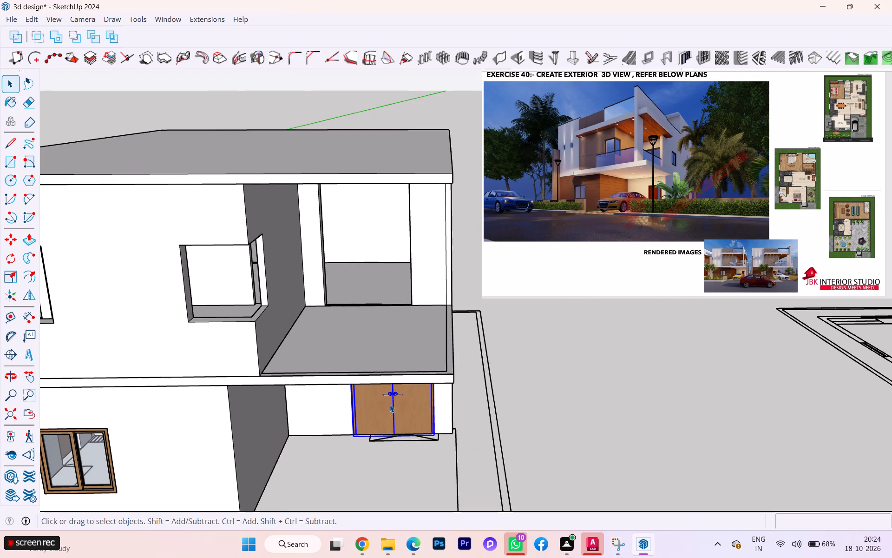
key(Escape)
scroll(263, 290, down, 3)
scroll(307, 280, up, 1)
scroll(354, 256, down, 3)
scroll(213, 353, down, 1)
scroll(213, 353, up, 1)
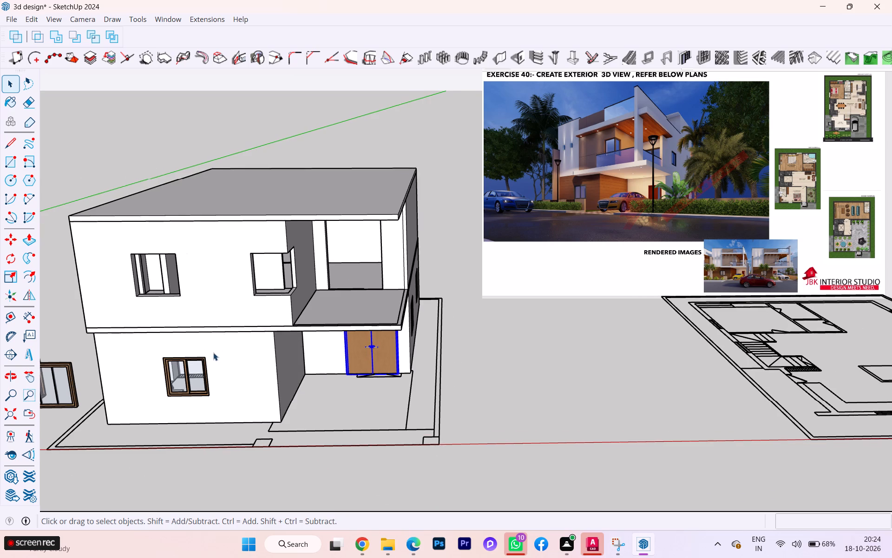
scroll(213, 352, down, 1)
middle_drag(213, 352, 455, 269)
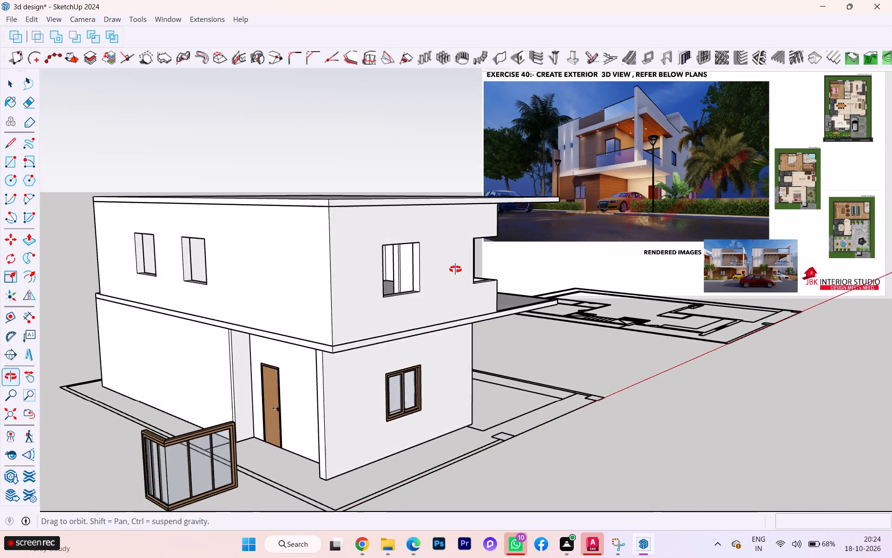
middle_drag(455, 269, 302, 338)
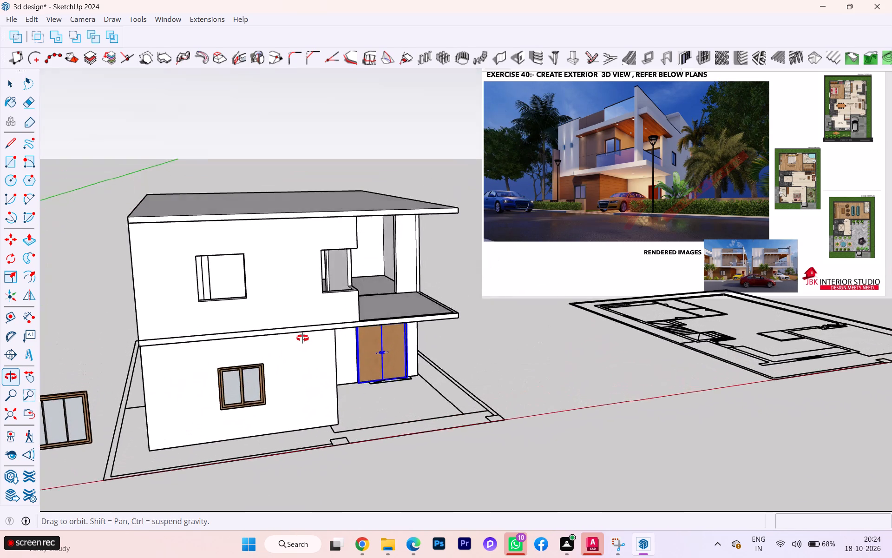
middle_drag(302, 338, 283, 350)
middle_drag(210, 344, 536, 310)
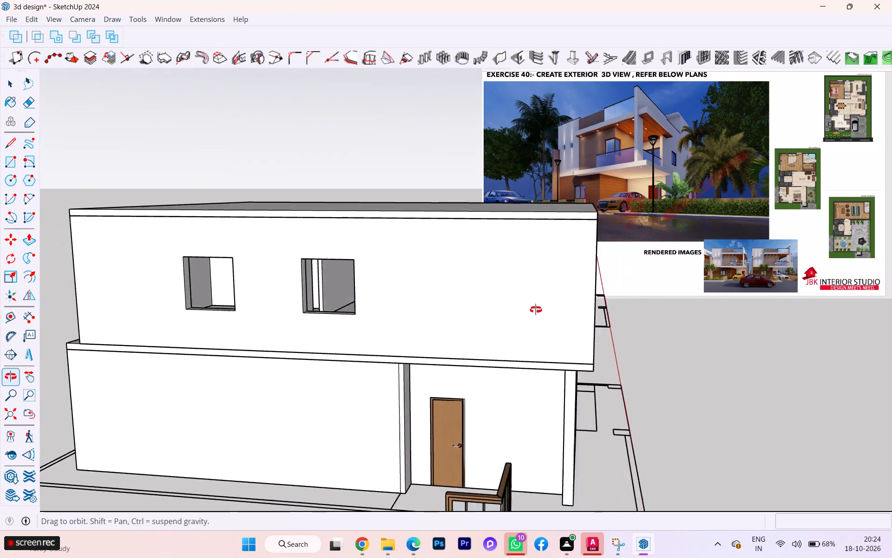
middle_drag(536, 310, 662, 302)
Move the upper-floor walls from their bottom corner to the floor slab's corner so the side walls line up with the slab.
click(277, 315)
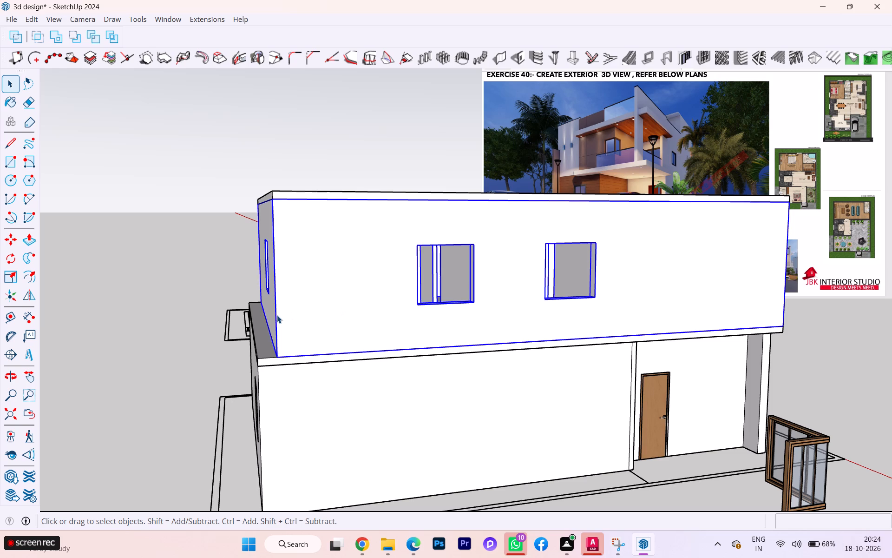
key(m)
click(279, 352)
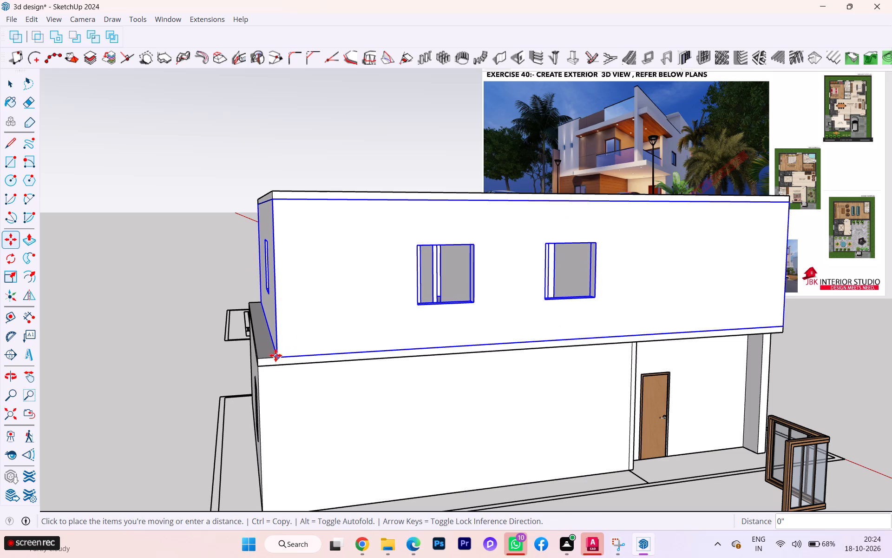
click(259, 357)
key(Escape)
scroll(479, 355, down, 1)
key(space)
Move the roof slab about 1' from its bottom corner onto the top corner of the upper-floor walls.
middle_drag(497, 363, 81, 345)
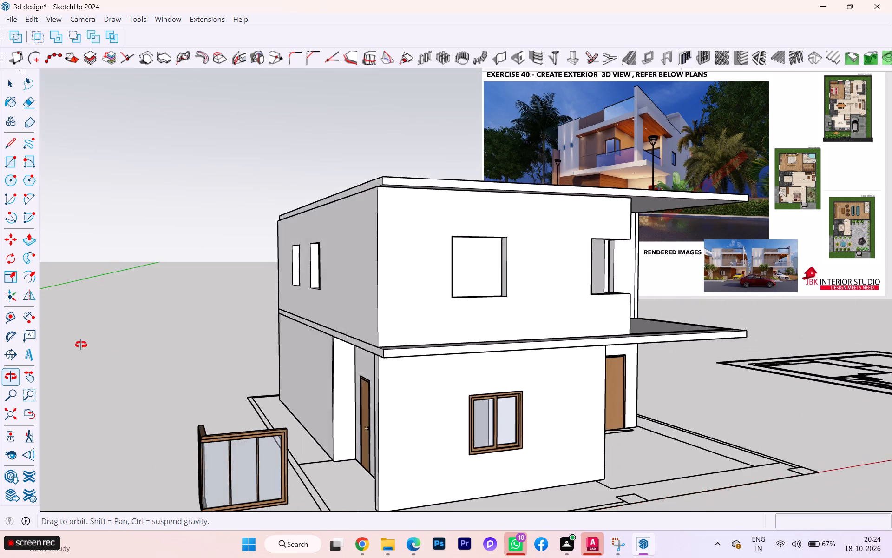
middle_drag(81, 345, 37, 413)
middle_drag(352, 287, 682, 276)
middle_drag(227, 263, 483, 293)
click(373, 309)
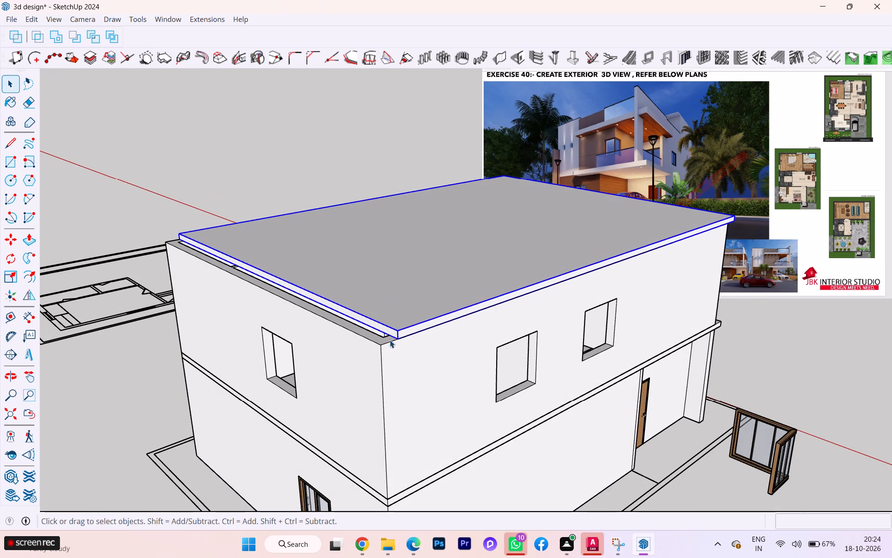
key(m)
scroll(392, 349, up, 5)
click(398, 338)
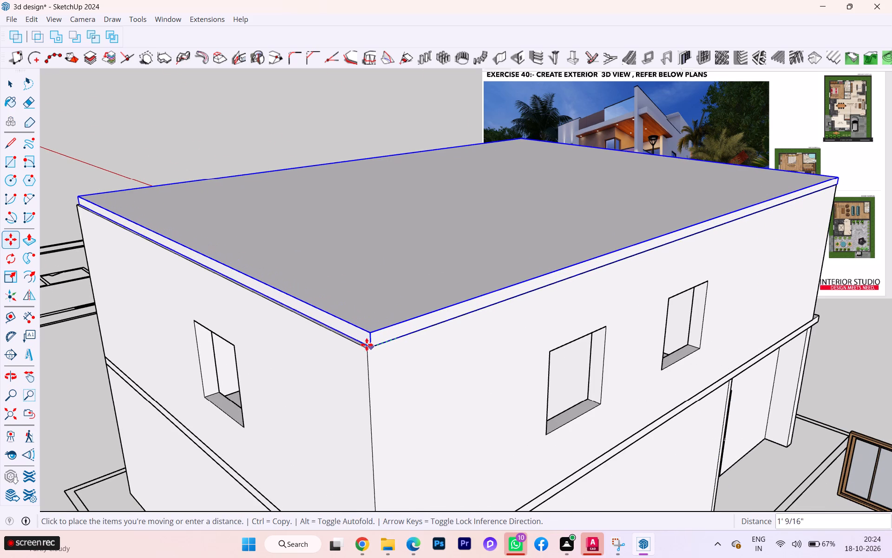
click(366, 345)
key(Escape)
Open the floor slab group and push its front face in about 1' 2" so it sits flush with the front walls.
scroll(533, 278, down, 4)
middle_drag(569, 281, 376, 293)
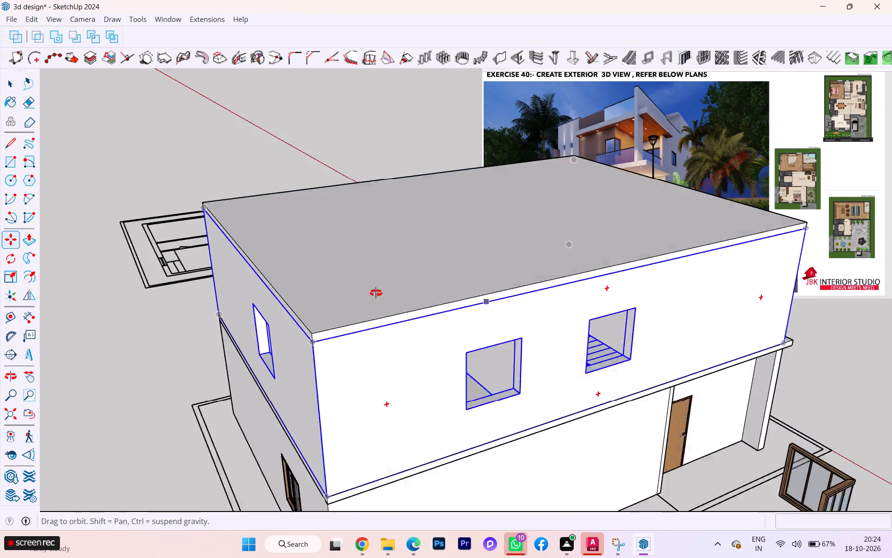
middle_drag(376, 293, 0, 231)
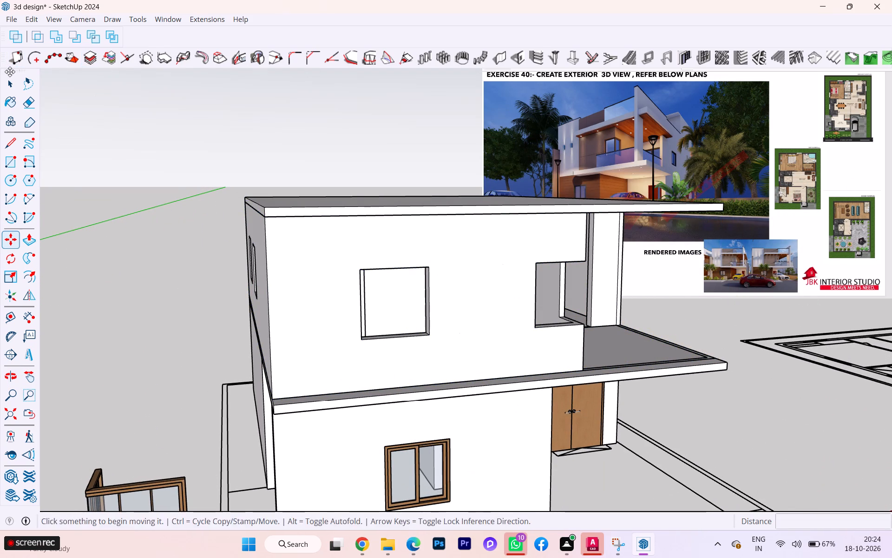
click(8, 89)
middle_drag(390, 281, 289, 271)
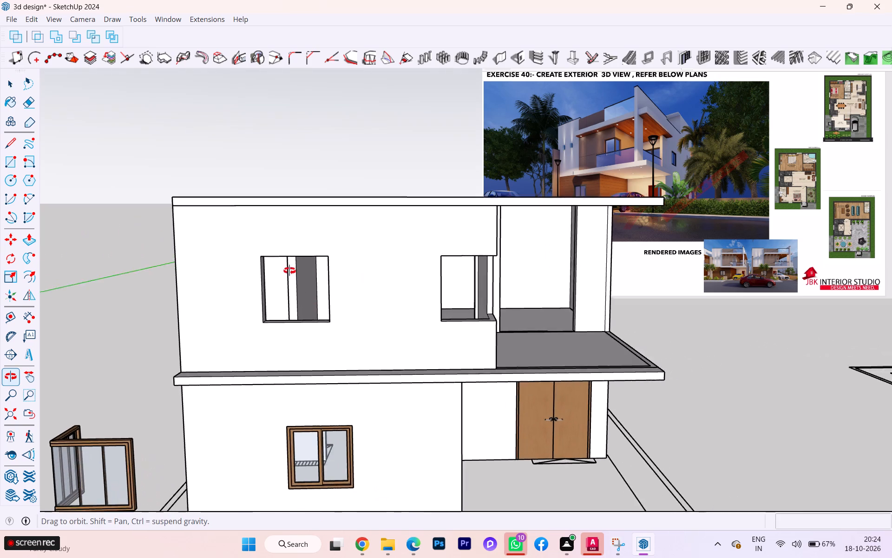
middle_drag(289, 271, 289, 271)
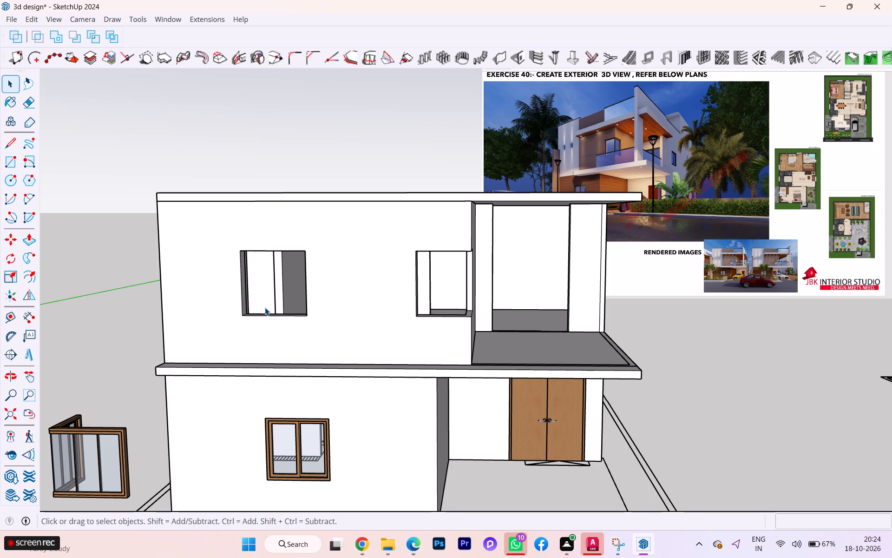
click(273, 374)
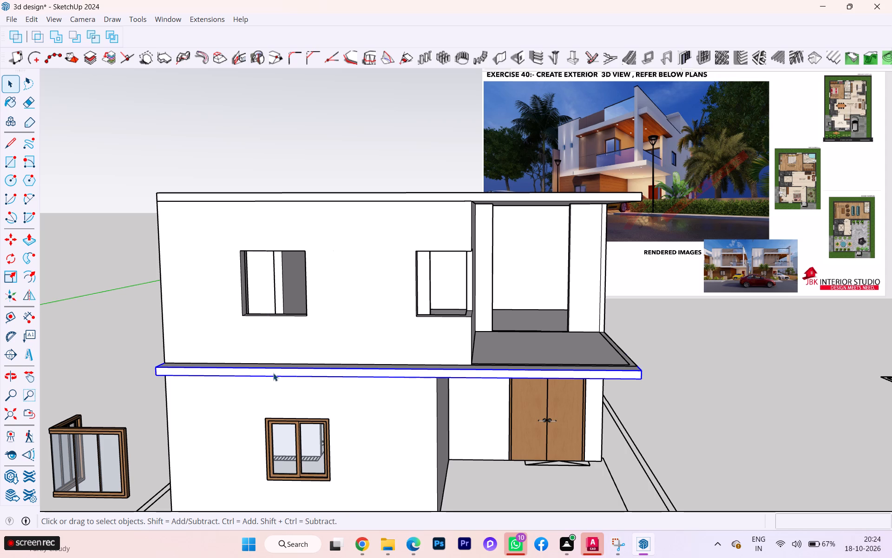
double_click(273, 373)
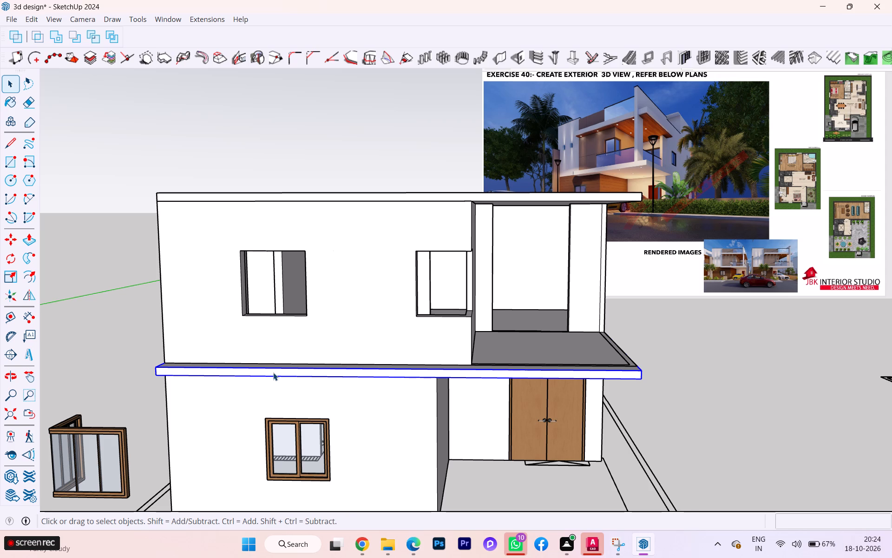
click(274, 372)
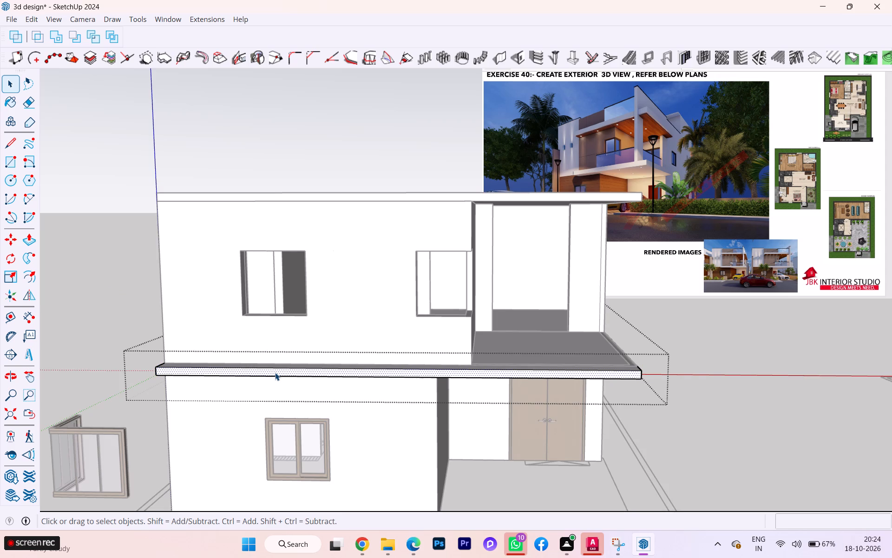
key(p)
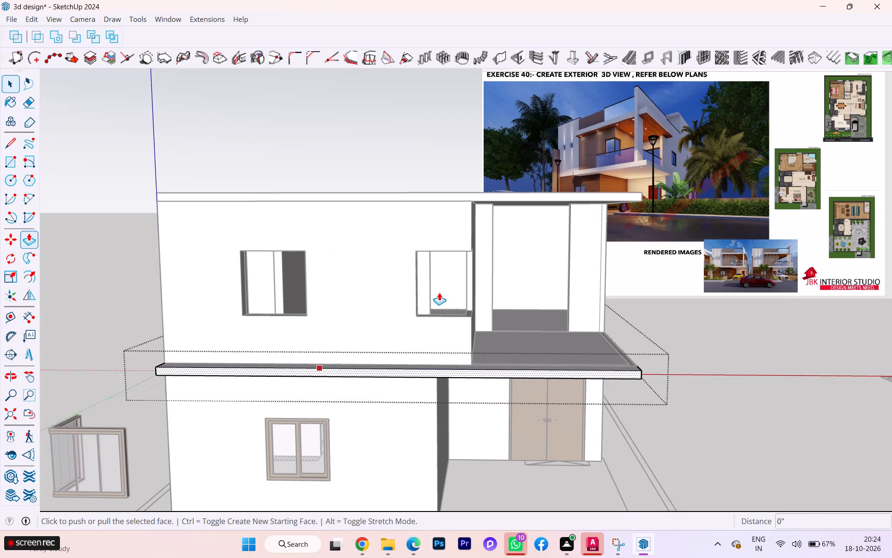
click(404, 367)
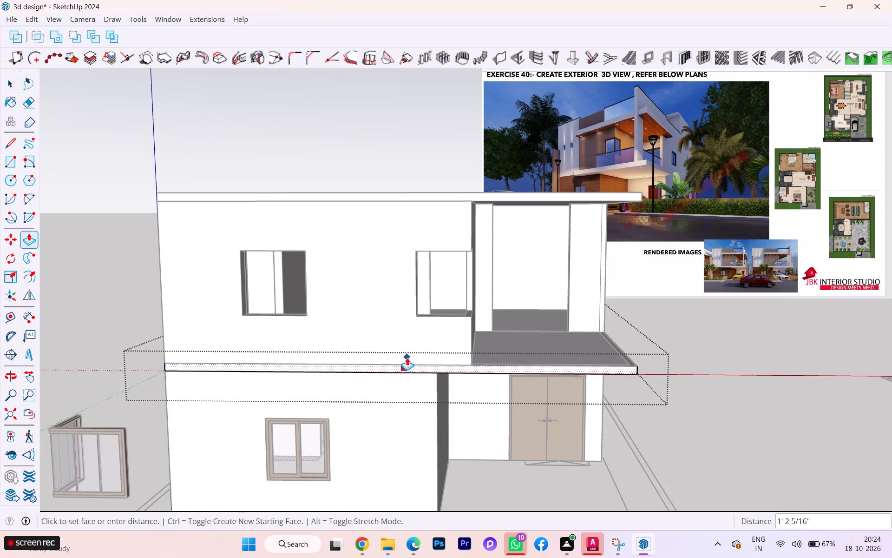
click(407, 358)
key(space)
click(118, 323)
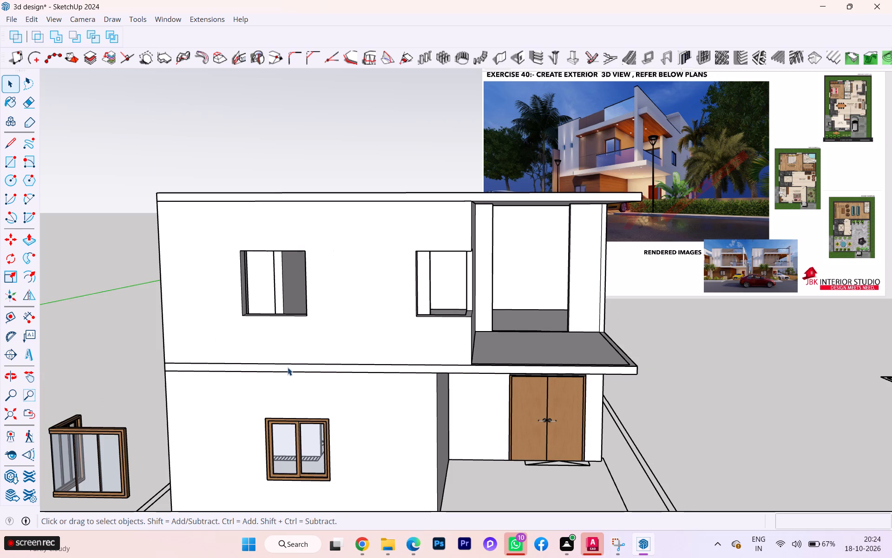
Inside the floor slab group, draw a vertical line across the front face above the ground-floor window to split it.
double_click(288, 367)
click(298, 364)
click(300, 367)
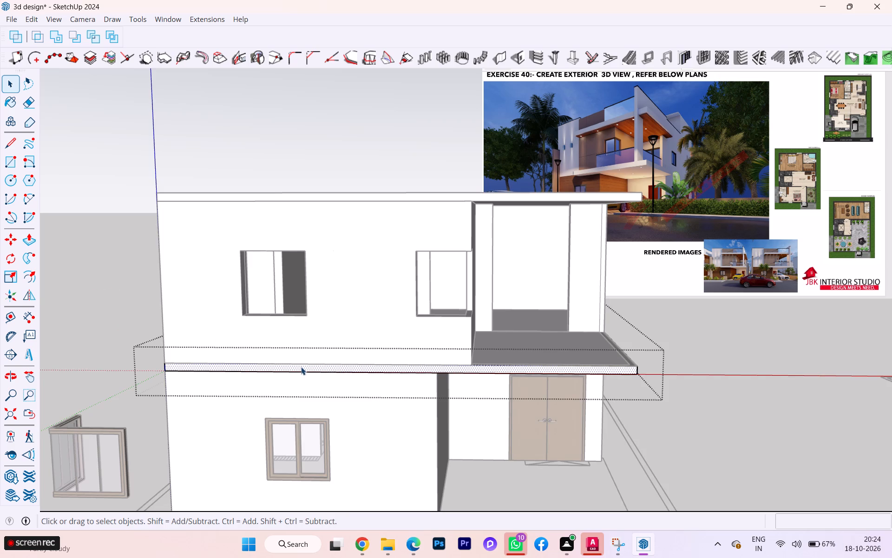
scroll(300, 368, down, 2)
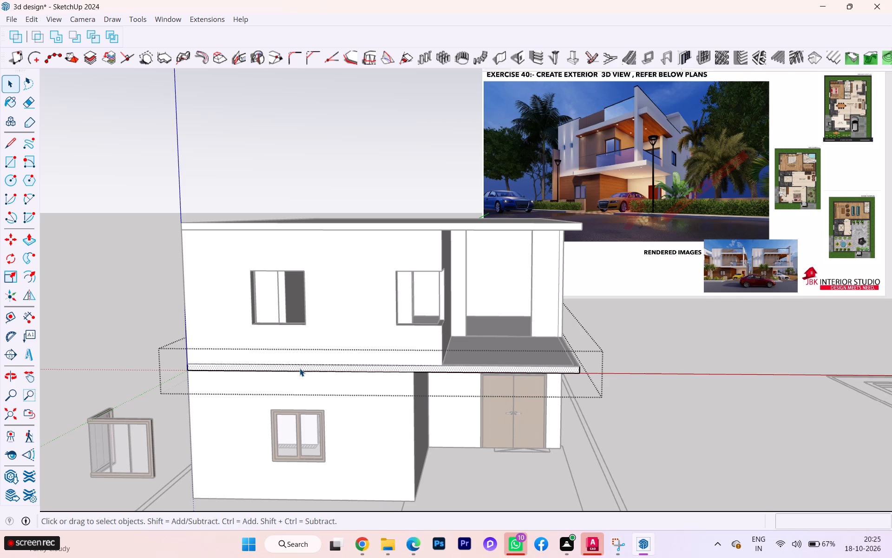
key(l)
scroll(264, 408, up, 1)
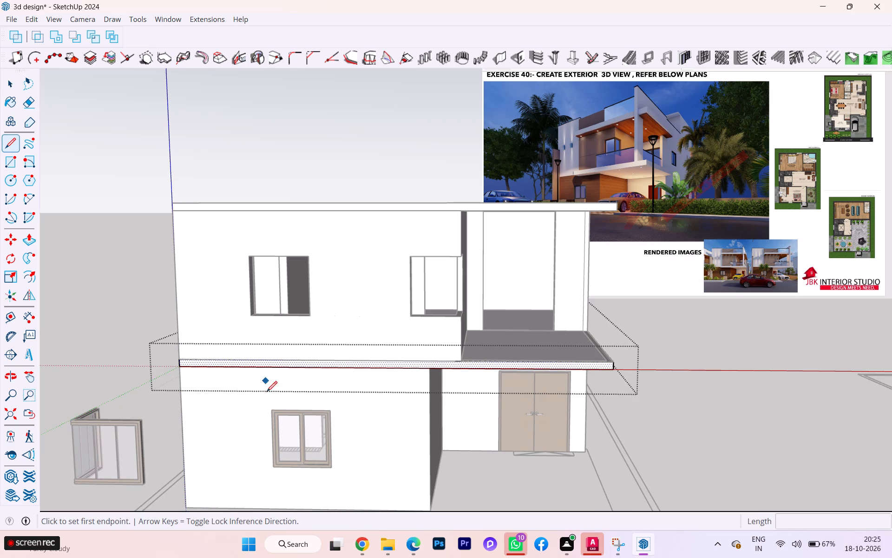
click(270, 369)
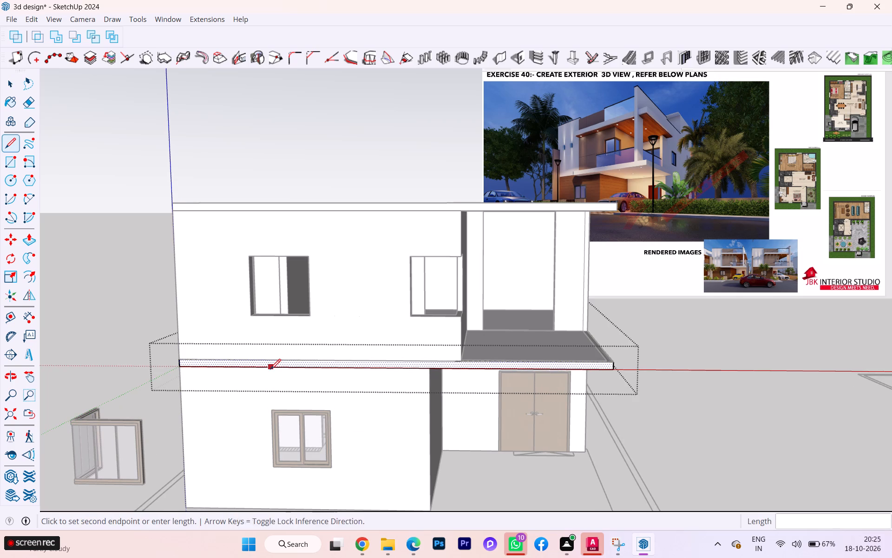
click(272, 361)
key(space)
click(143, 353)
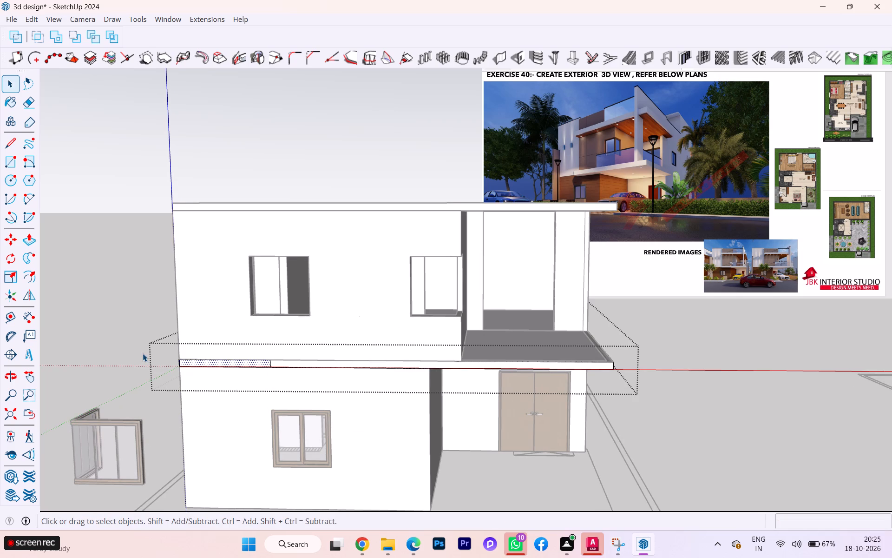
Pull the longer part of the split slab face, on the main-door side, out about 5' to form a front overhang, and close the group.
double_click(288, 365)
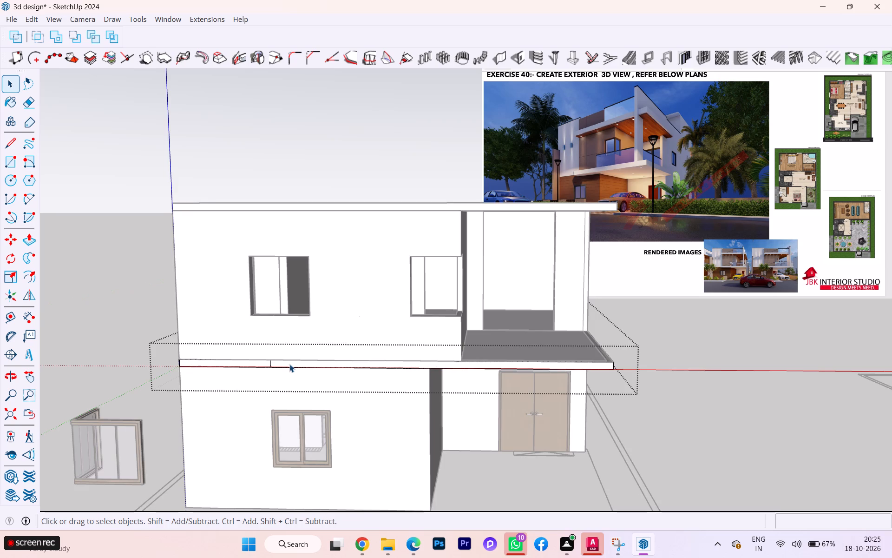
click(289, 364)
double_click(292, 363)
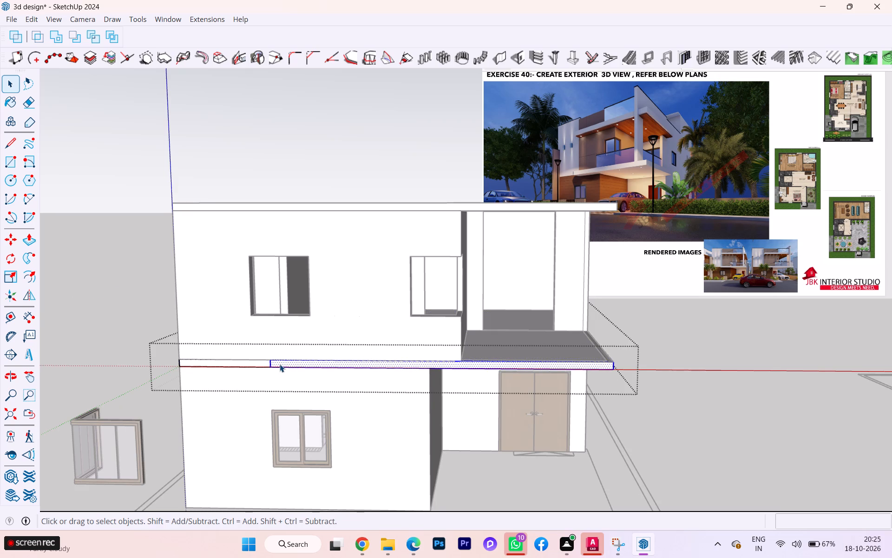
key(p)
click(328, 357)
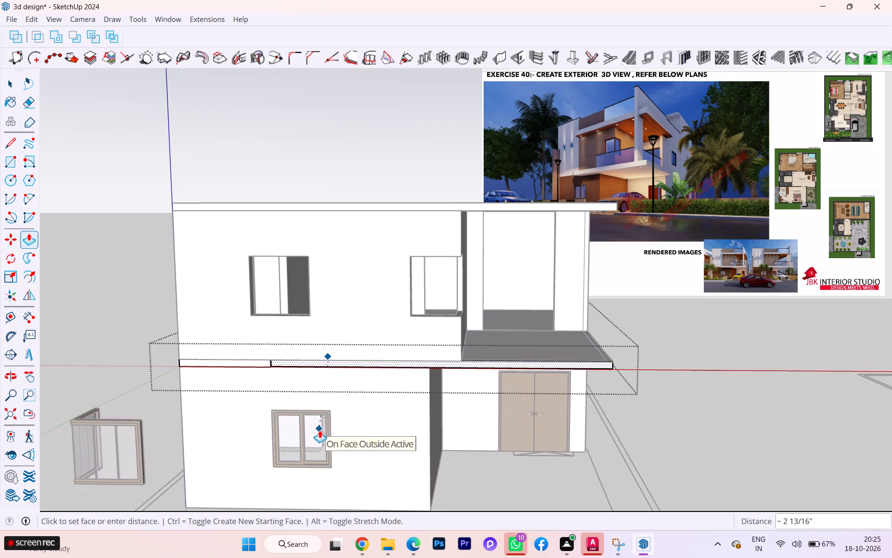
click(375, 412)
key(space)
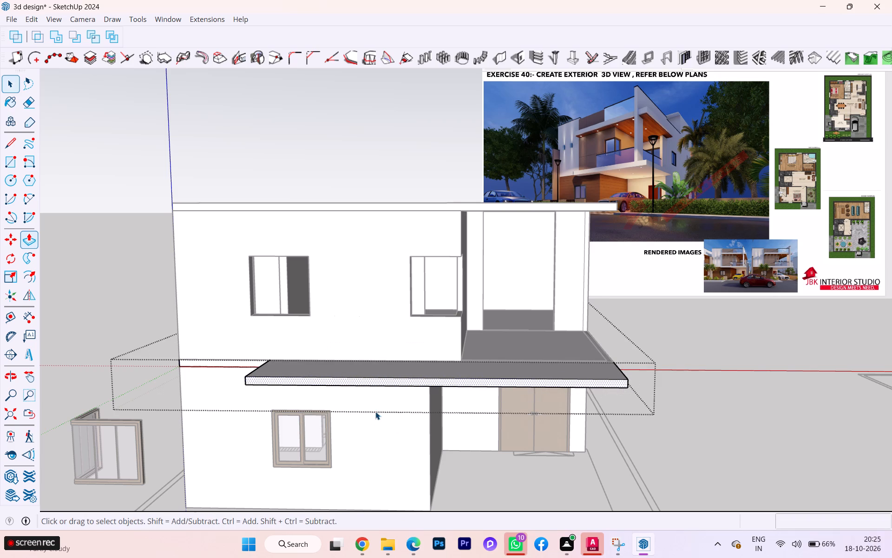
click(144, 286)
Examine the projecting front slab from the main-door corner against the reference render.
scroll(265, 292, down, 3)
middle_drag(324, 308, 230, 339)
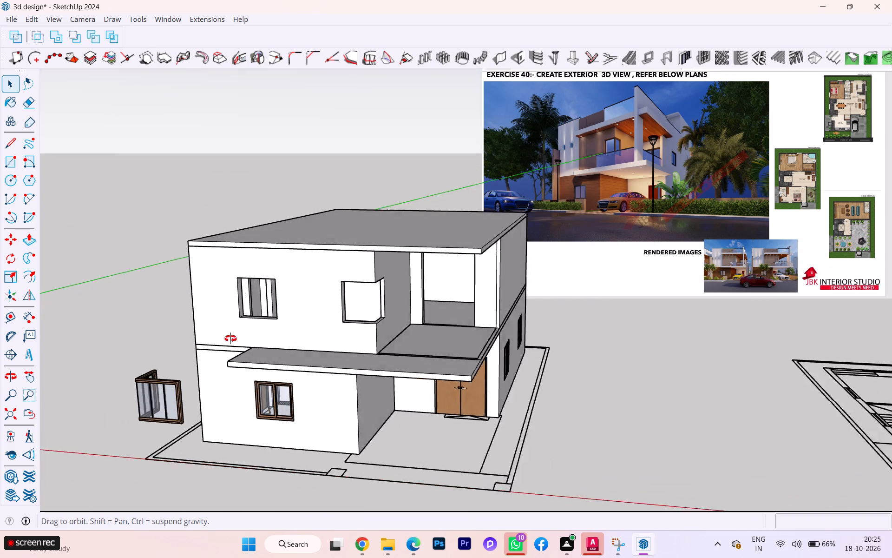
middle_drag(230, 339, 130, 307)
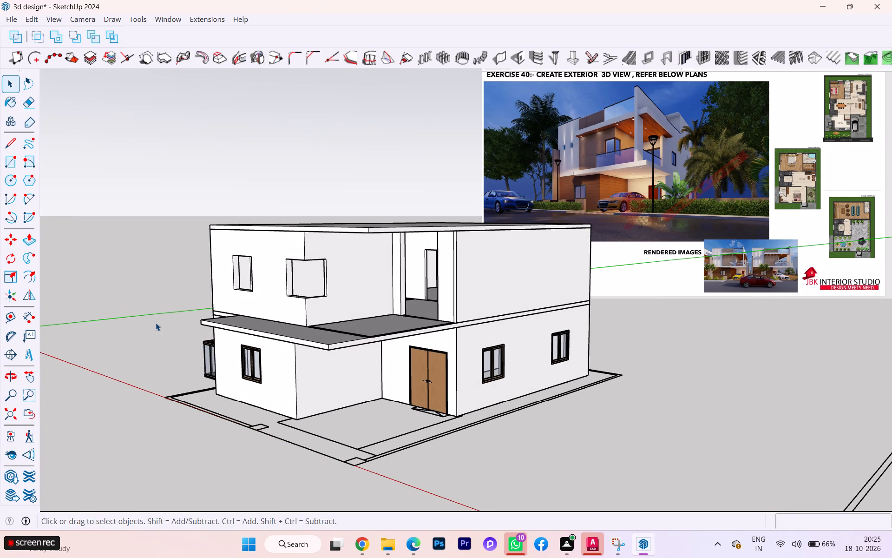
scroll(149, 326, up, 3)
middle_drag(246, 330, 246, 330)
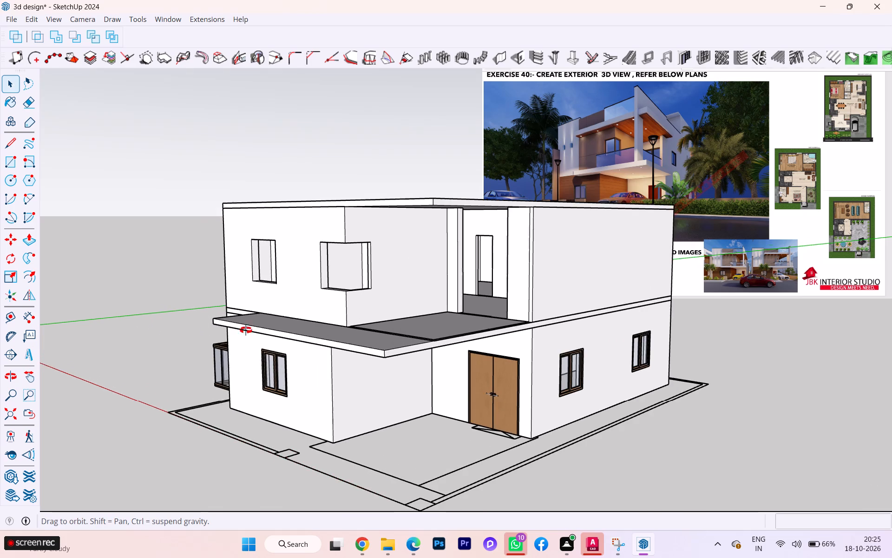
middle_drag(246, 330, 246, 320)
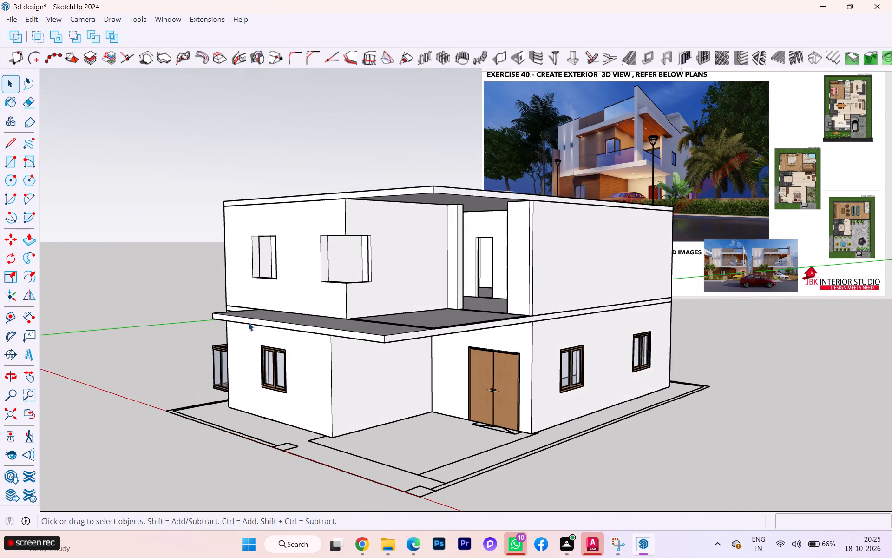
scroll(311, 328, up, 4)
scroll(331, 325, down, 1)
Reopen the floor slab group, adjust the depth of the front overhang with Push/Pull on its front face, and close the group.
middle_drag(331, 332, 312, 385)
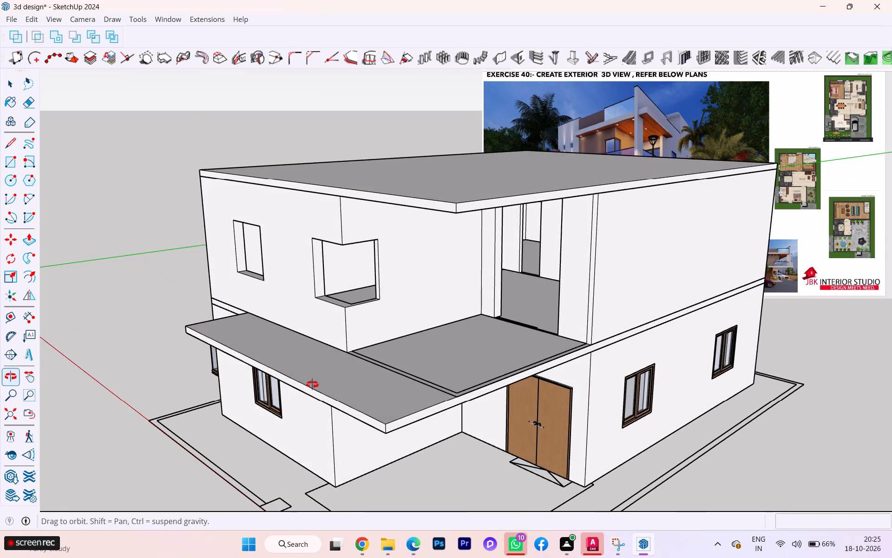
middle_drag(312, 385, 312, 385)
scroll(297, 400, up, 1)
scroll(297, 400, down, 1)
scroll(297, 400, up, 2)
click(305, 388)
double_click(305, 388)
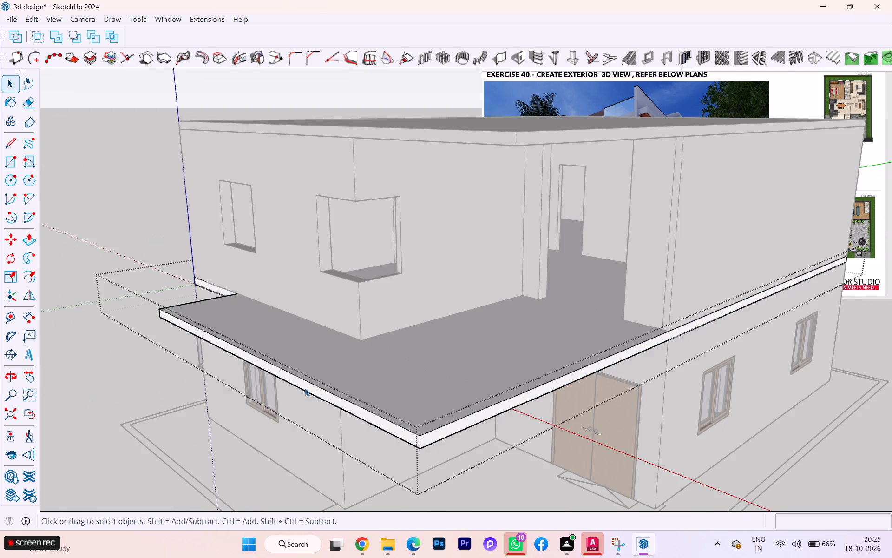
click(305, 388)
click(305, 388)
key(p)
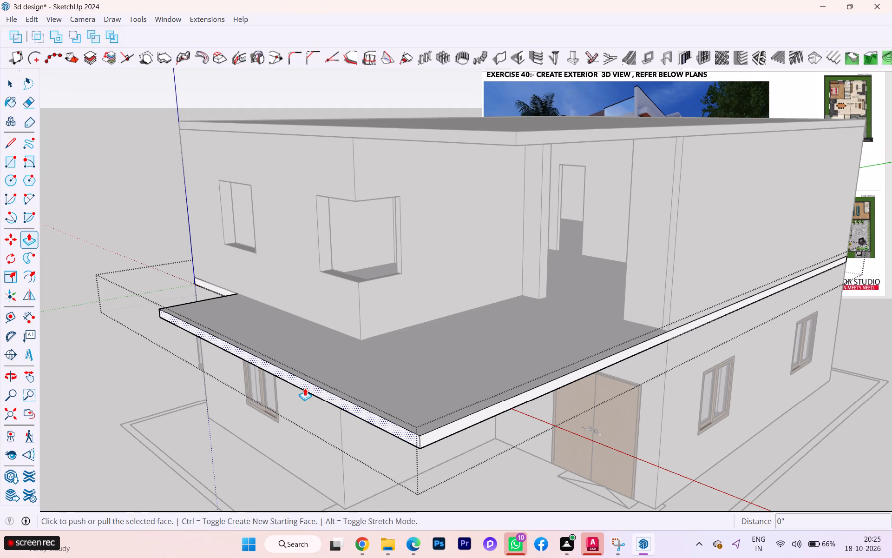
click(308, 386)
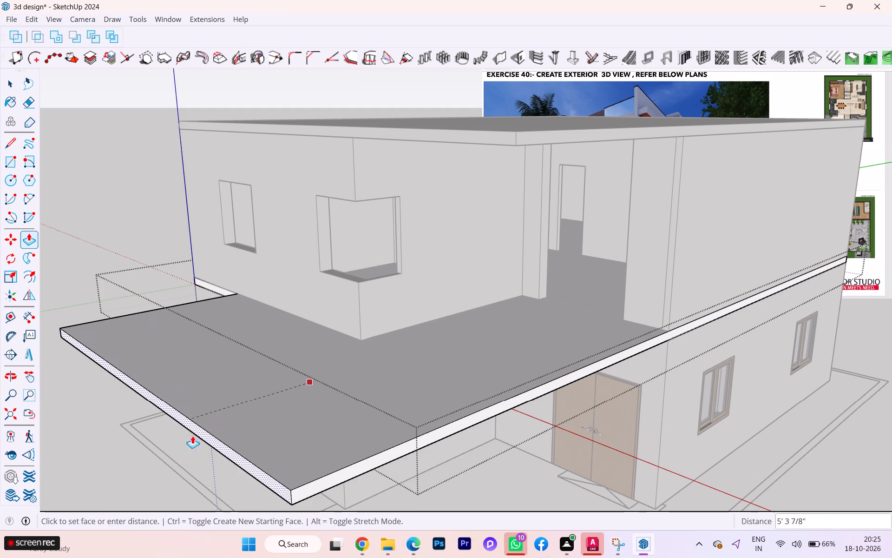
scroll(280, 467, up, 1)
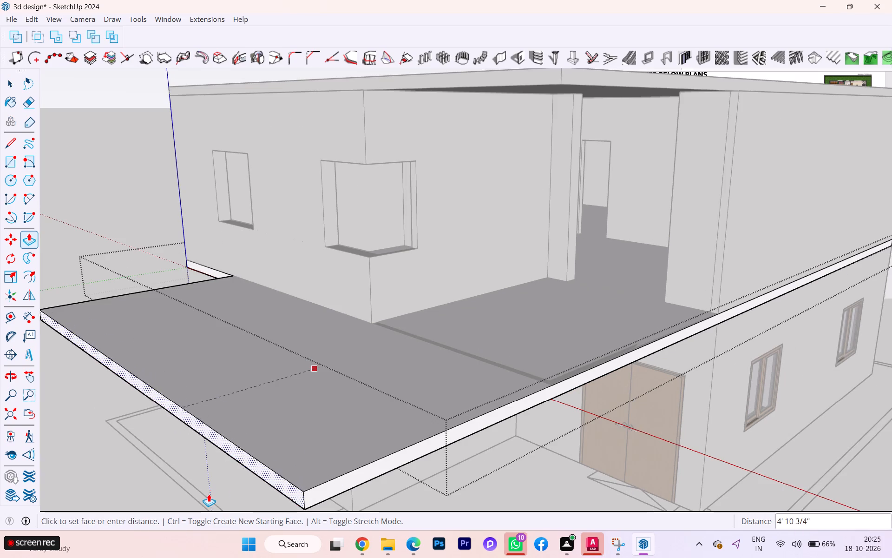
click(209, 494)
key(space)
click(204, 439)
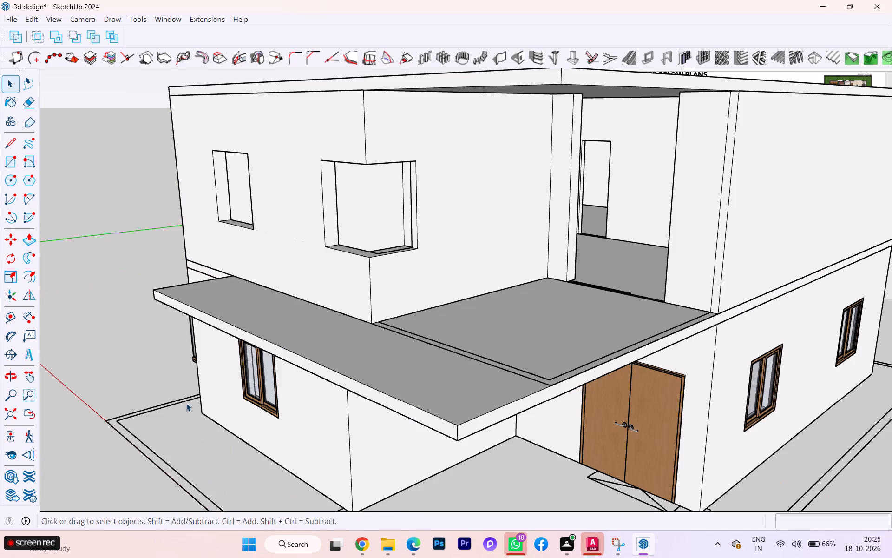
scroll(168, 327, down, 3)
middle_drag(168, 327, 315, 321)
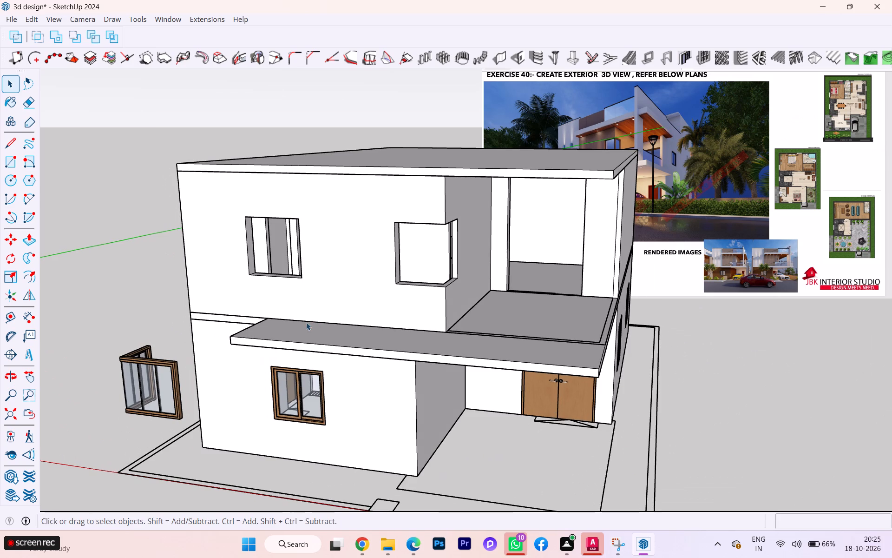
Open the floor slab group for editing from the main-door side of the house.
scroll(198, 320, down, 3)
scroll(536, 319, down, 1)
middle_drag(530, 322, 347, 350)
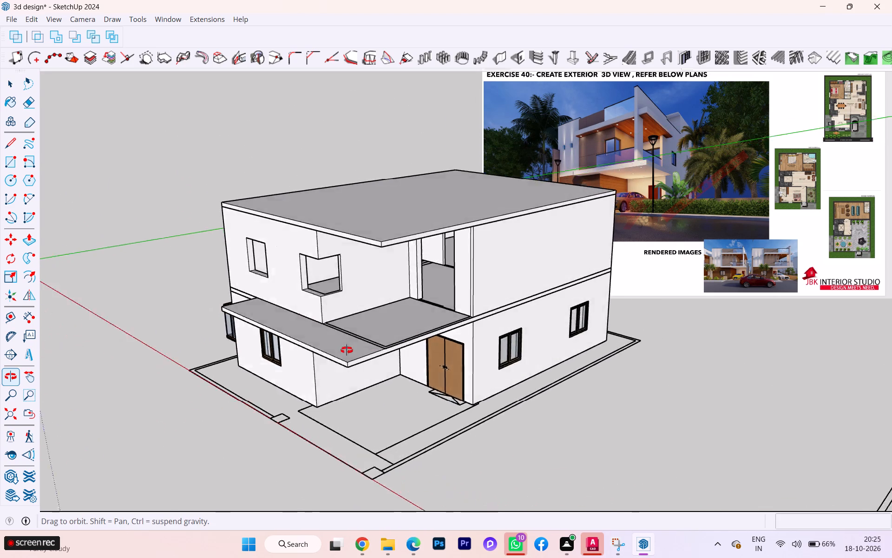
middle_drag(347, 350, 313, 370)
scroll(313, 370, up, 1)
scroll(347, 345, up, 3)
scroll(309, 333, down, 2)
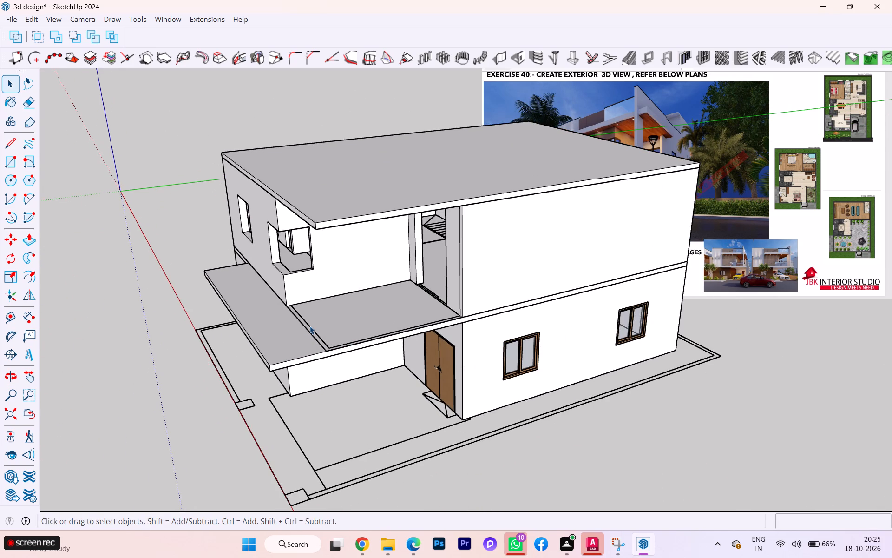
scroll(308, 323, down, 4)
scroll(307, 323, up, 1)
scroll(307, 323, down, 2)
scroll(341, 332, up, 4)
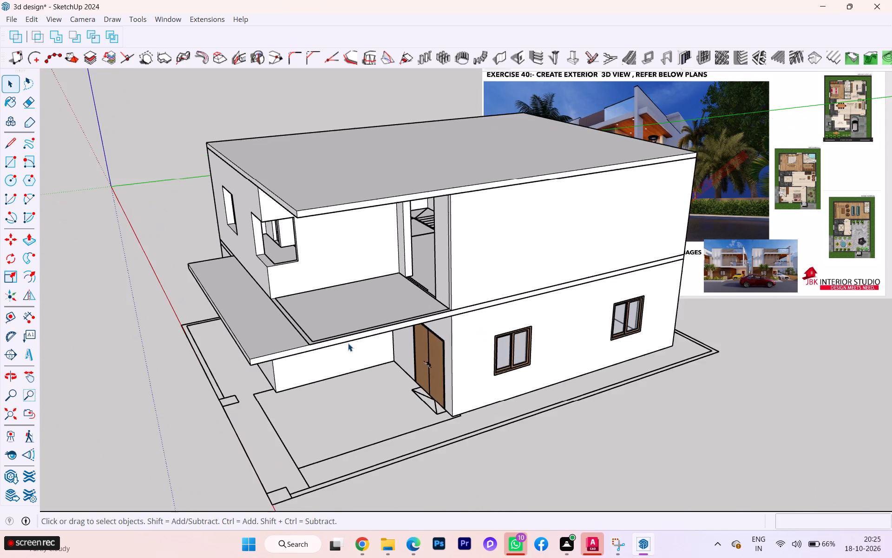
scroll(348, 343, down, 2)
scroll(348, 348, up, 4)
click(348, 335)
double_click(348, 335)
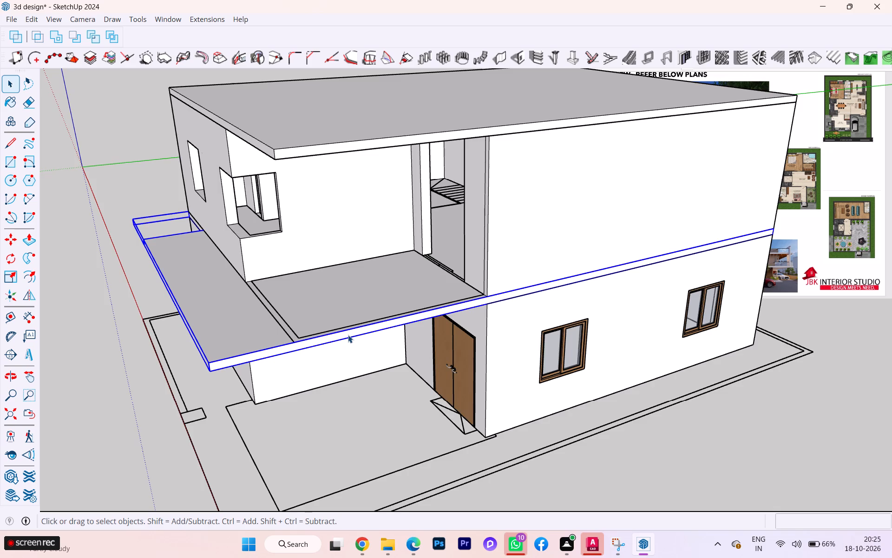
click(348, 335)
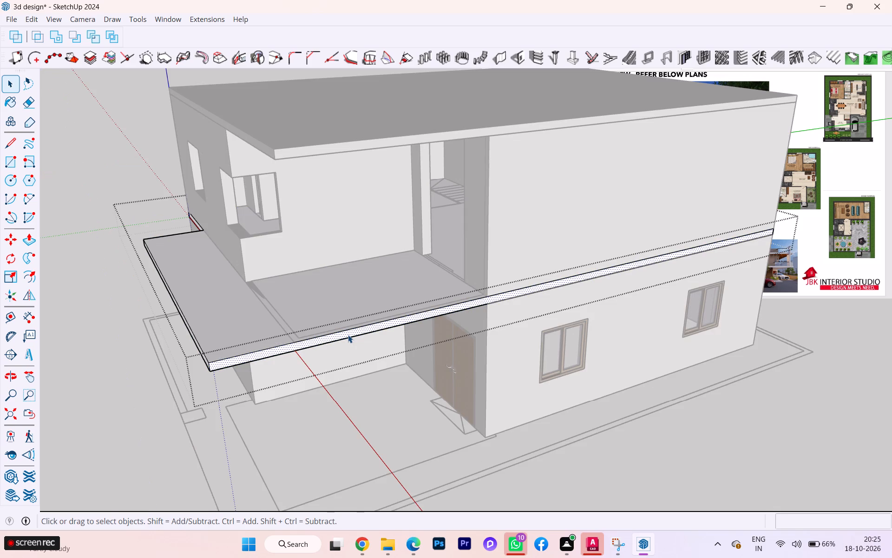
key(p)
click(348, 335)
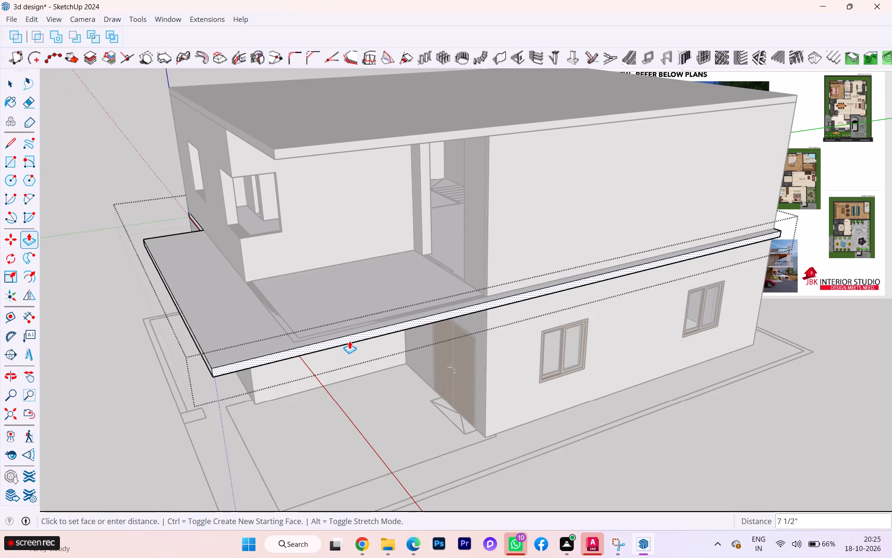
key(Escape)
Draw a vertical line across the slab's main-door side face at the upper-floor wall corner to split it.
scroll(296, 345, down, 4)
scroll(438, 320, up, 6)
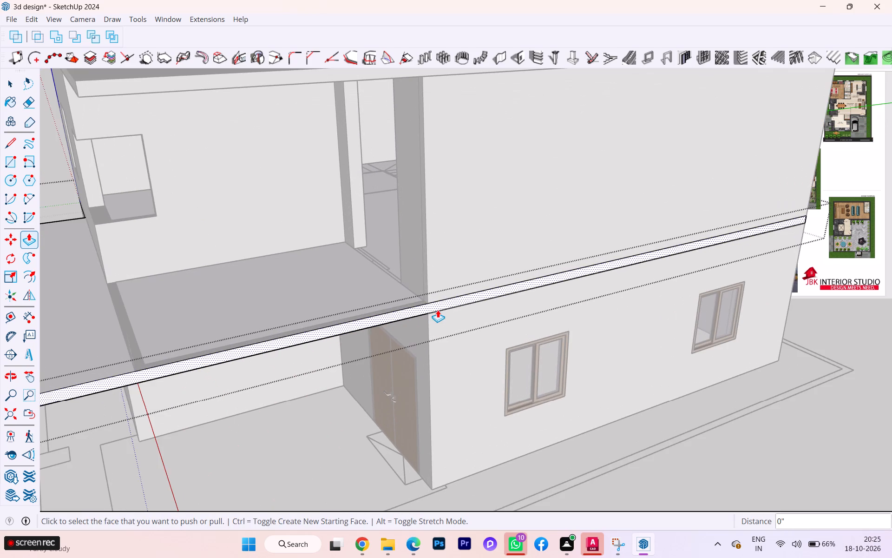
key(l)
scroll(428, 309, up, 3)
click(426, 304)
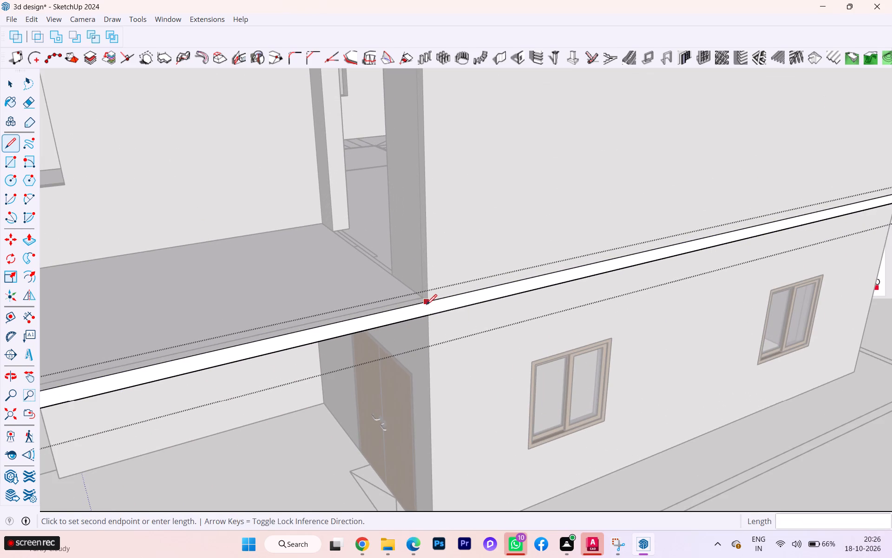
click(427, 318)
key(space)
Pull the balcony part of the split slab face outward over the main door as a side overhang, and close the group.
click(370, 317)
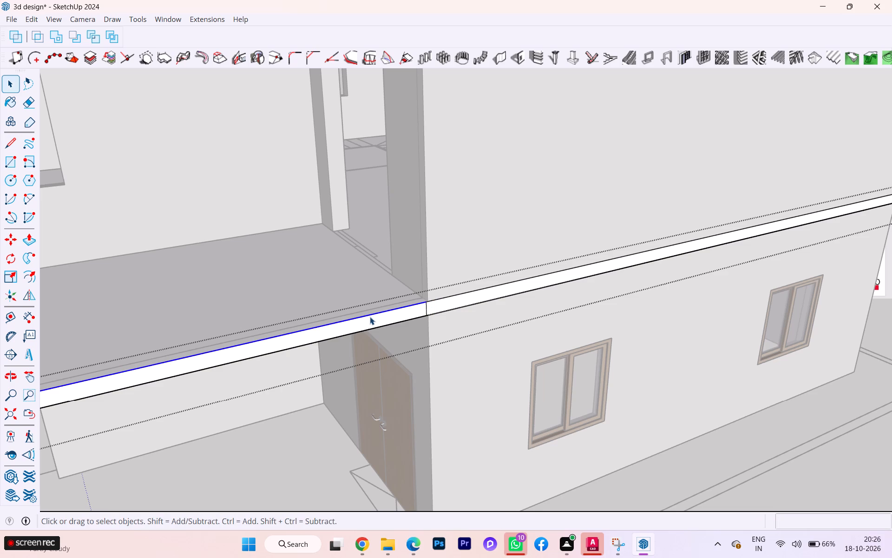
click(364, 322)
key(p)
click(362, 324)
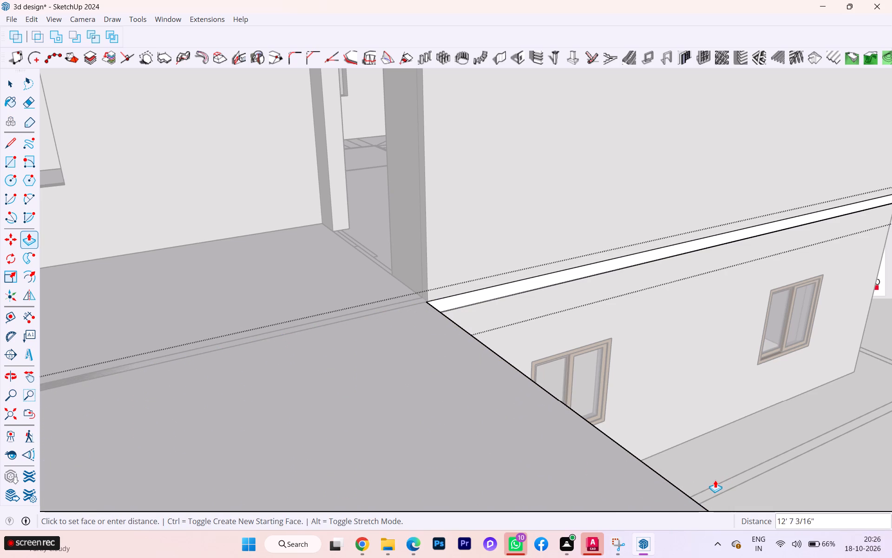
click(706, 487)
key(space)
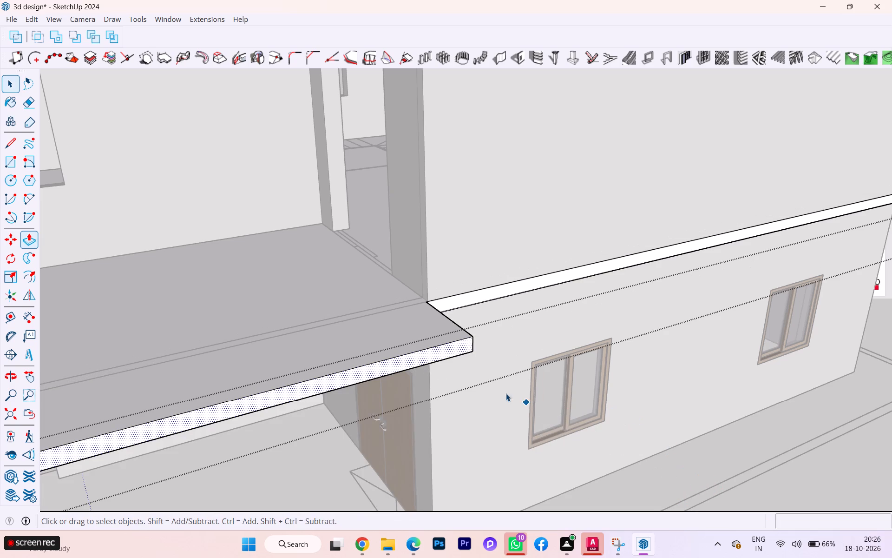
click(690, 465)
scroll(616, 355, down, 1)
scroll(616, 355, up, 1)
scroll(615, 354, down, 1)
scroll(598, 321, down, 7)
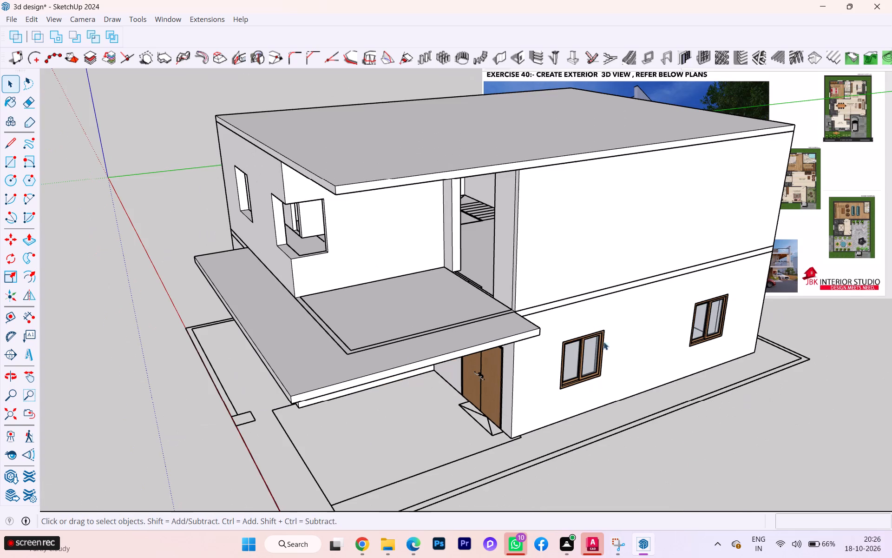
click(693, 436)
Inside the upper-floor group, delete the stray line on the floor seen through the corner window opening, and close the group.
scroll(301, 332, down, 9)
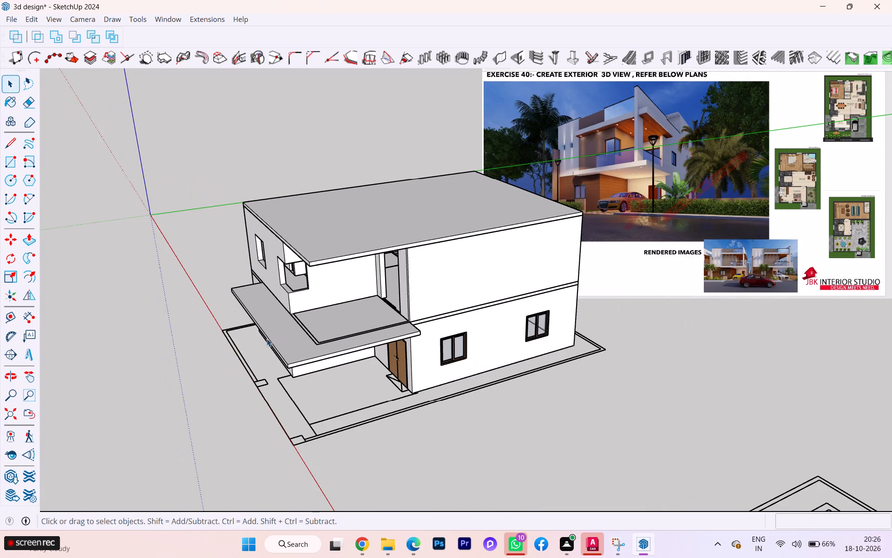
middle_drag(261, 340, 332, 352)
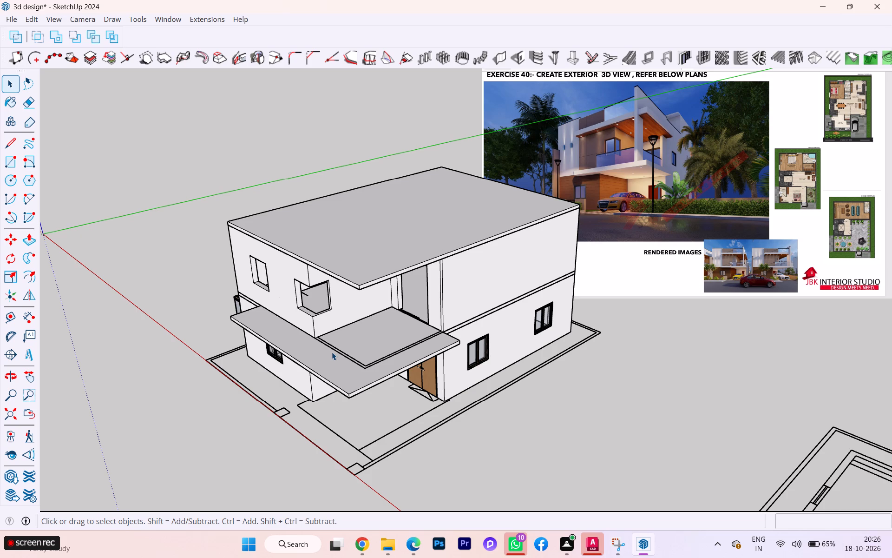
scroll(312, 282, up, 14)
middle_drag(307, 295, 258, 255)
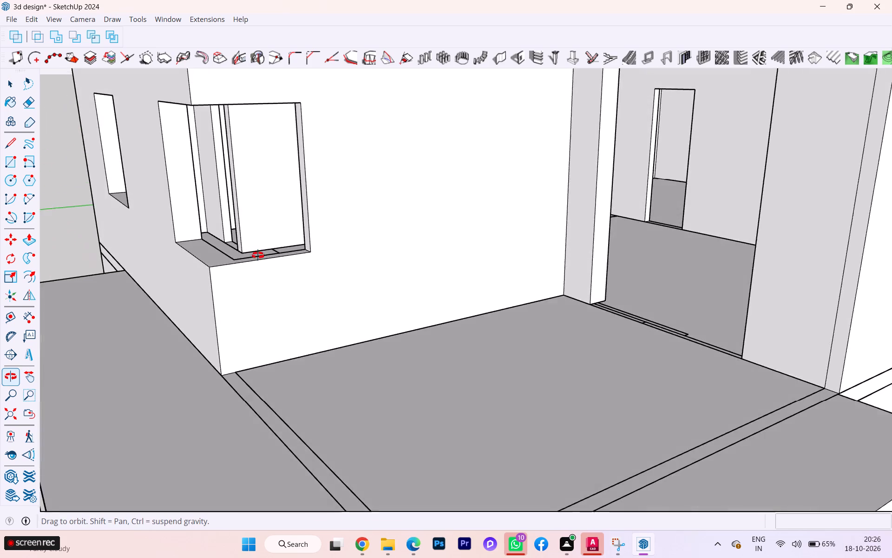
middle_drag(258, 255, 294, 279)
scroll(294, 279, up, 1)
click(299, 274)
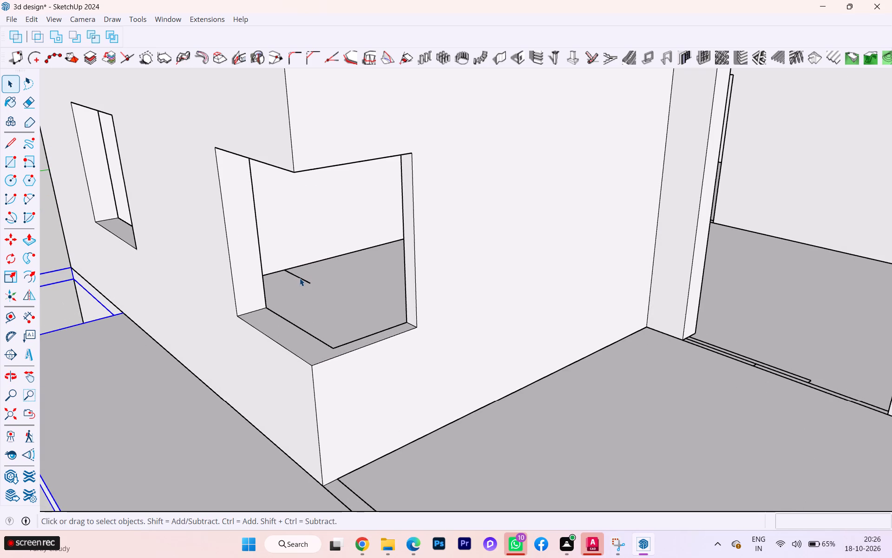
click(300, 278)
triple_click(300, 278)
triple_click(300, 278)
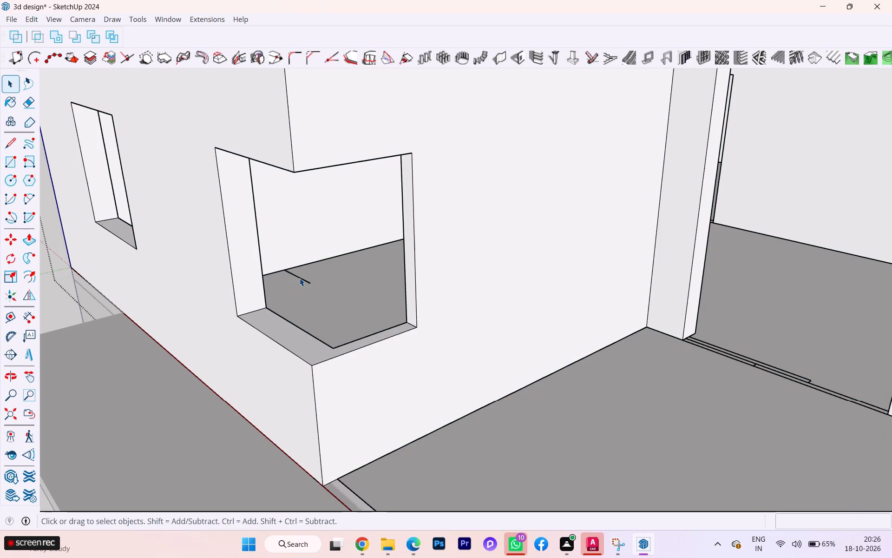
double_click(300, 278)
click(300, 278)
scroll(303, 277, up, 2)
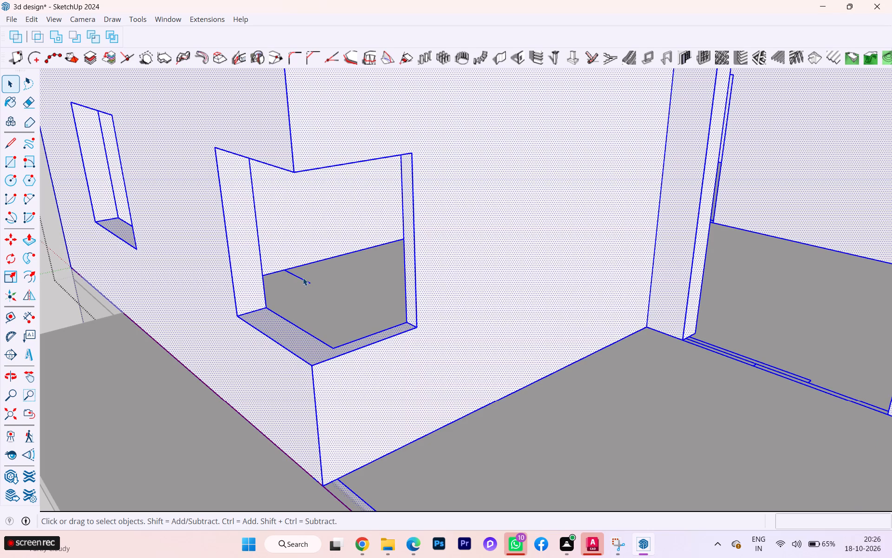
scroll(303, 278, up, 4)
scroll(301, 282, down, 1)
scroll(301, 282, up, 2)
scroll(201, 316, down, 2)
scroll(201, 318, up, 1)
scroll(201, 318, down, 1)
scroll(201, 318, up, 1)
scroll(253, 317, down, 1)
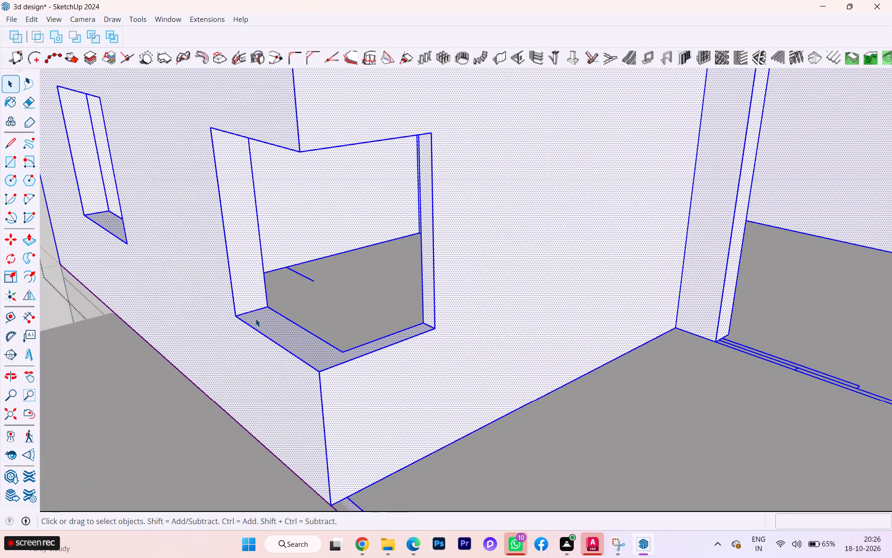
scroll(326, 285, up, 3)
scroll(315, 269, down, 1)
scroll(315, 269, up, 2)
scroll(315, 269, down, 1)
scroll(314, 270, up, 1)
click(300, 281)
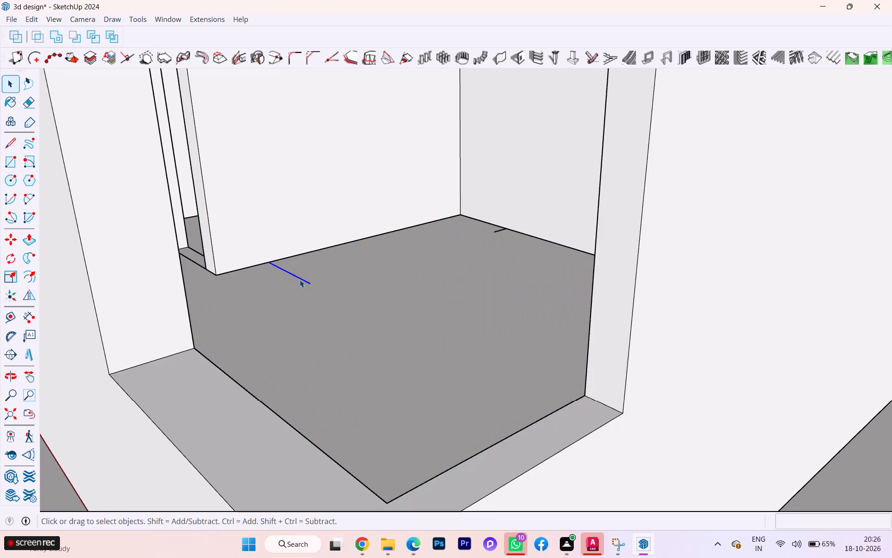
click(300, 279)
key(Delete)
scroll(301, 279, down, 4)
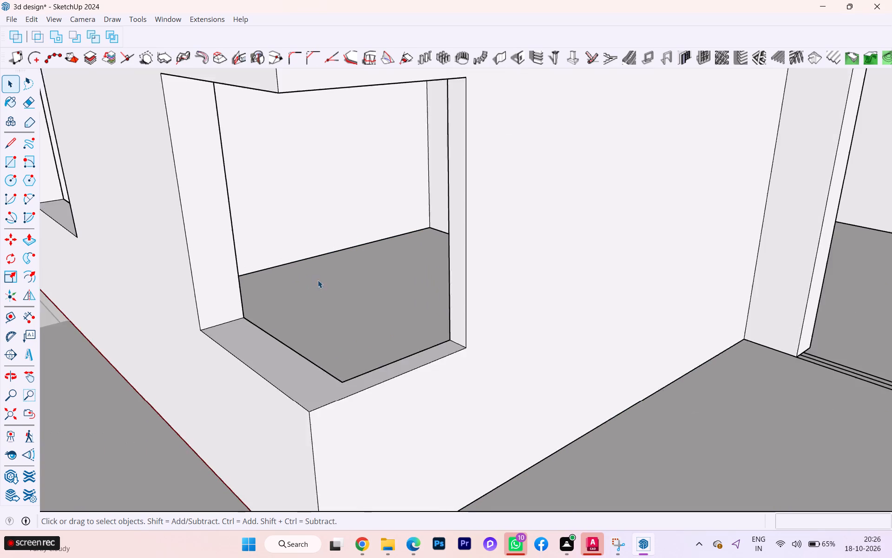
scroll(335, 275, up, 1)
scroll(372, 265, down, 3)
scroll(378, 266, up, 2)
scroll(379, 269, down, 1)
key(space)
scroll(313, 307, down, 7)
scroll(319, 303, up, 2)
scroll(320, 303, down, 3)
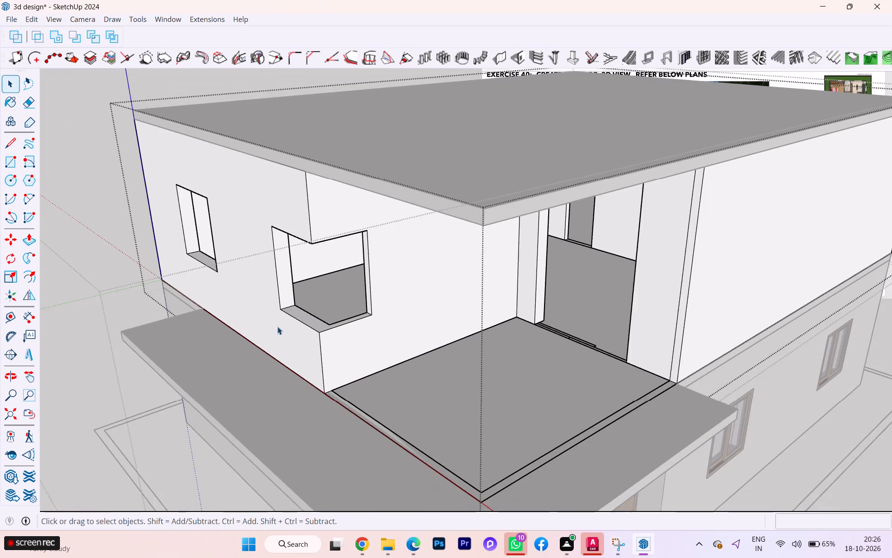
click(109, 330)
double_click(113, 309)
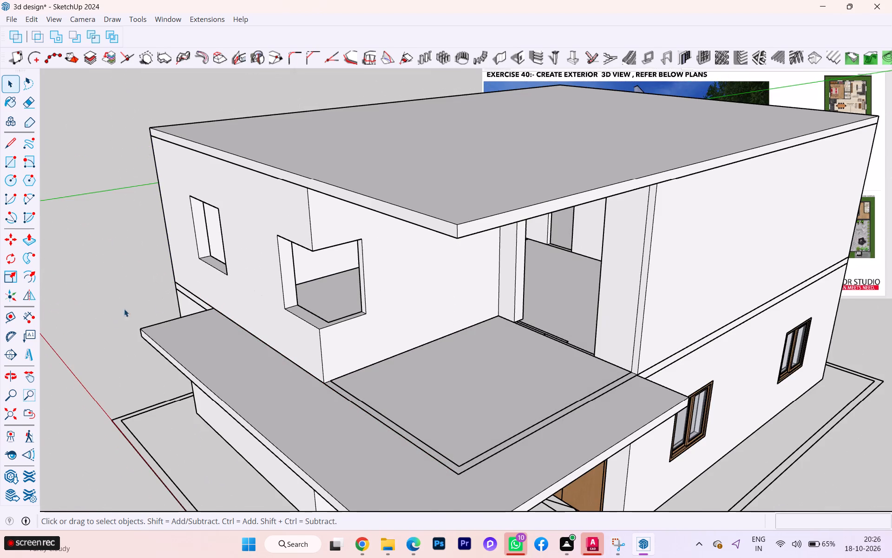
Move the L-shaped corner window from beside the house to the upper-floor corner opening, about 28' away.
scroll(231, 298, down, 3)
scroll(407, 295, down, 2)
middle_drag(404, 299, 580, 282)
click(367, 313)
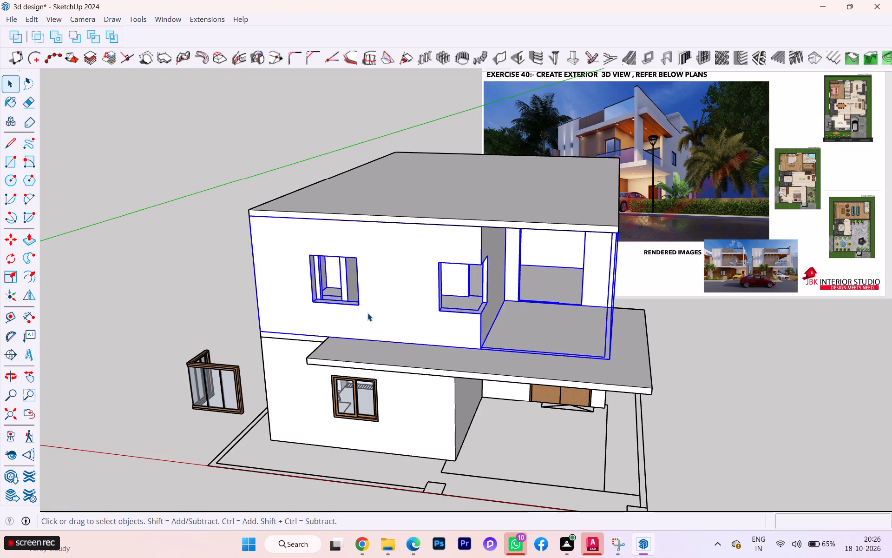
click(434, 221)
click(140, 333)
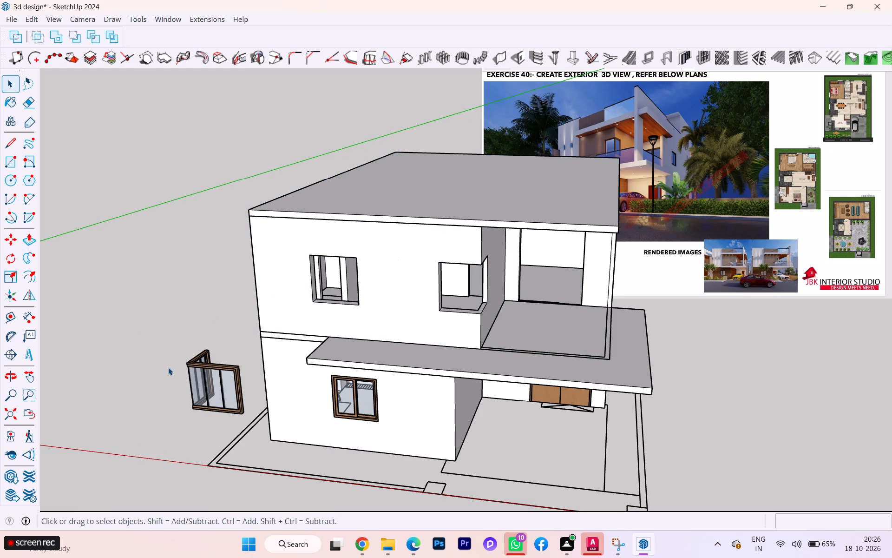
scroll(183, 387, up, 3)
click(197, 386)
key(m)
click(200, 386)
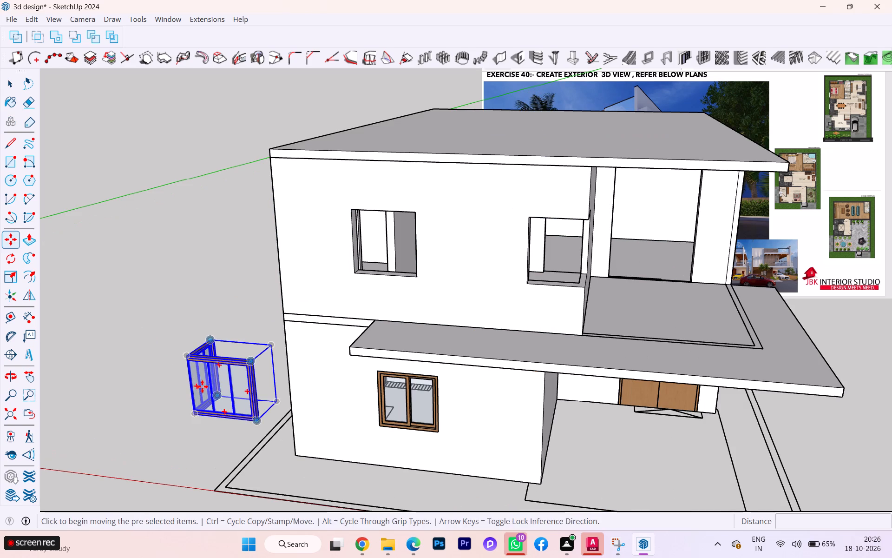
click(541, 281)
middle_drag(588, 337, 418, 372)
scroll(420, 372, up, 2)
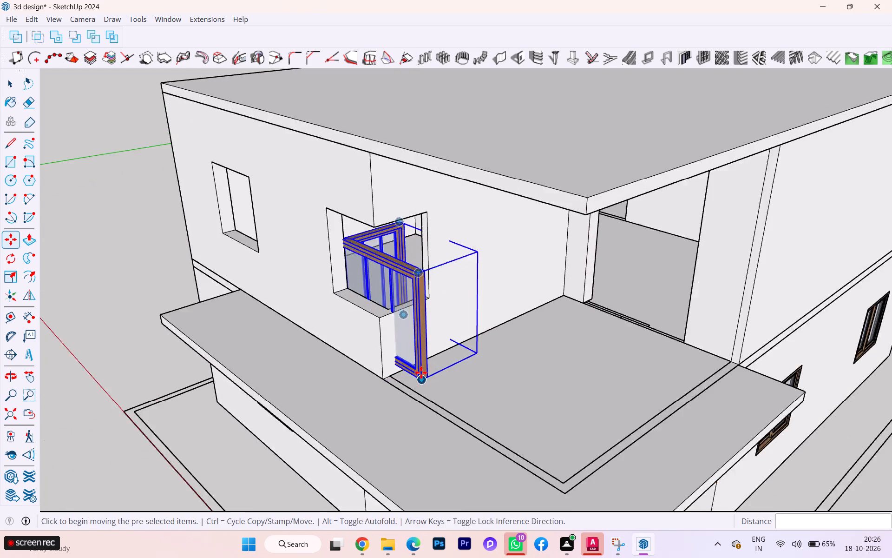
scroll(421, 372, up, 3)
scroll(431, 373, down, 1)
scroll(431, 373, up, 2)
Flip the L-shaped corner window about its red plane so its corner points outward like the wall opening.
key(space)
click(419, 379)
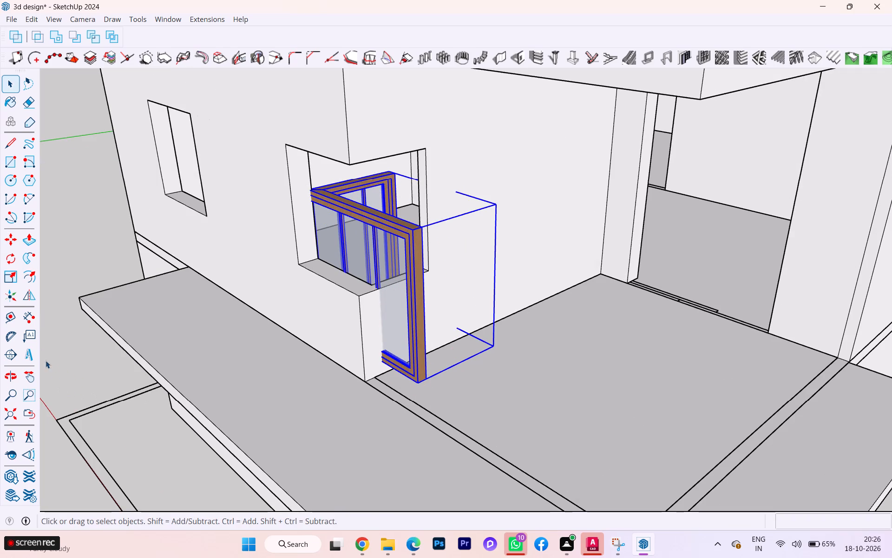
click(28, 296)
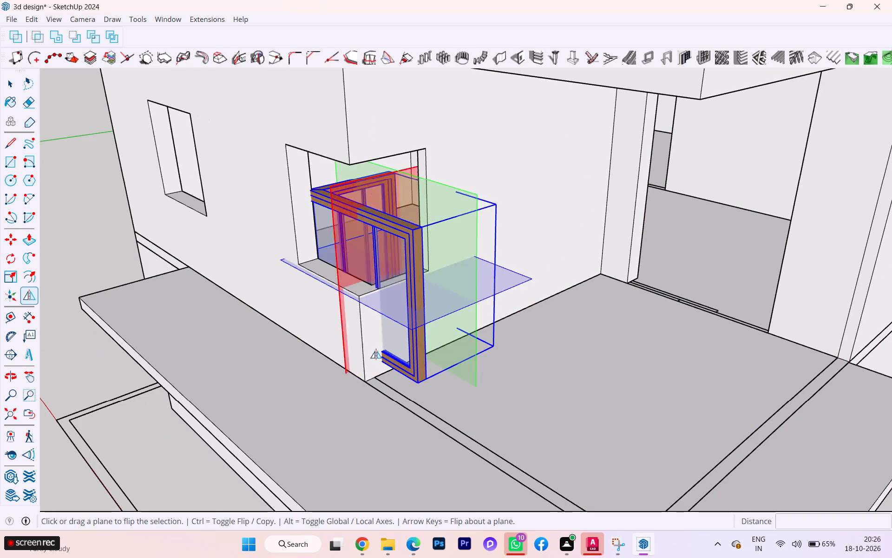
click(463, 349)
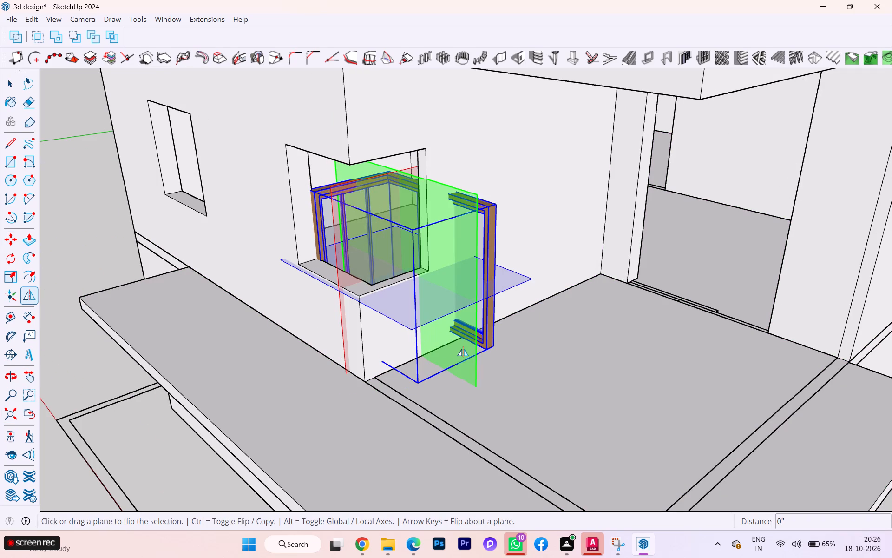
click(468, 349)
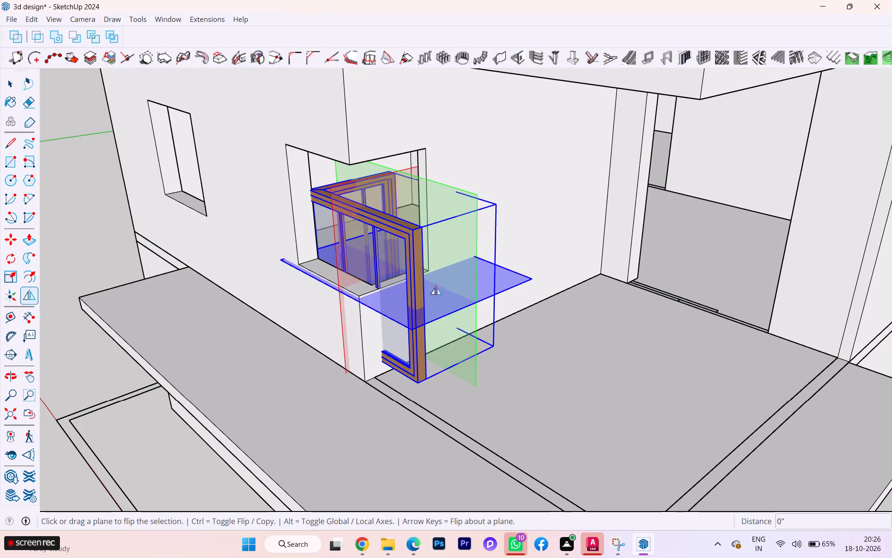
click(336, 245)
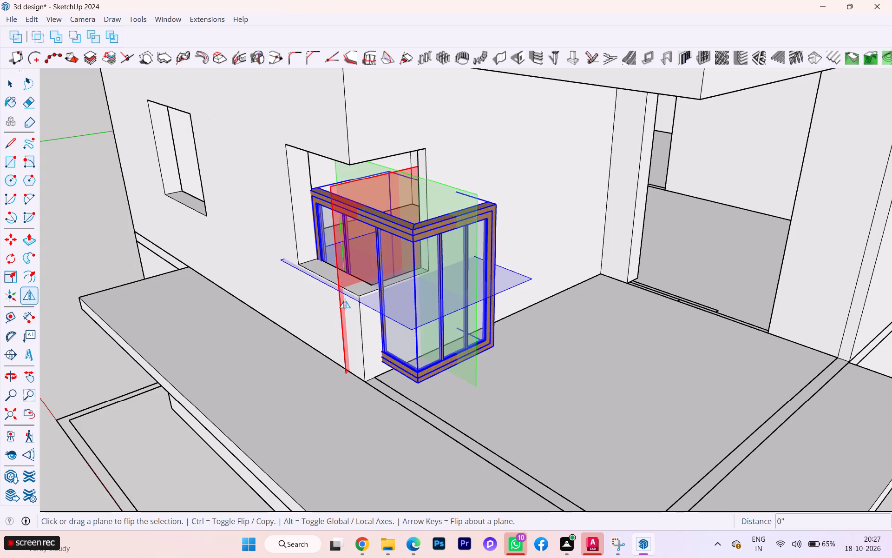
key(Escape)
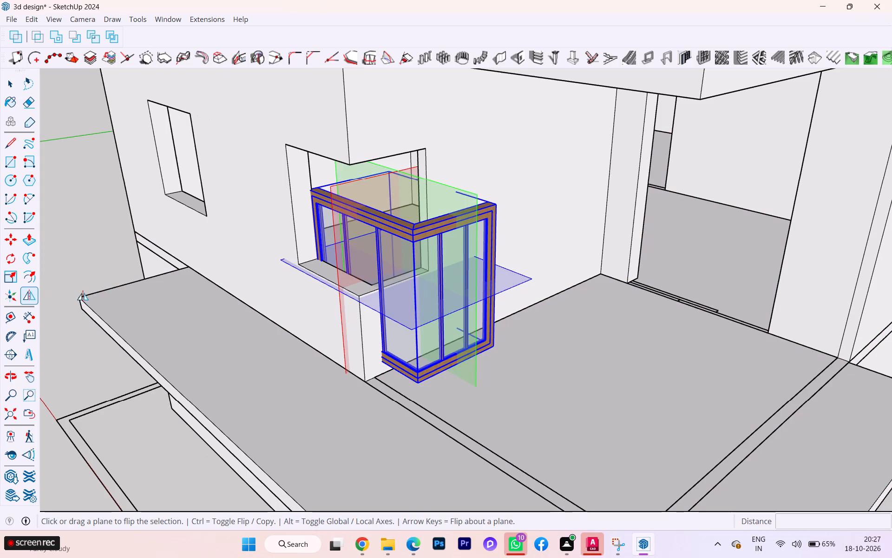
click(77, 258)
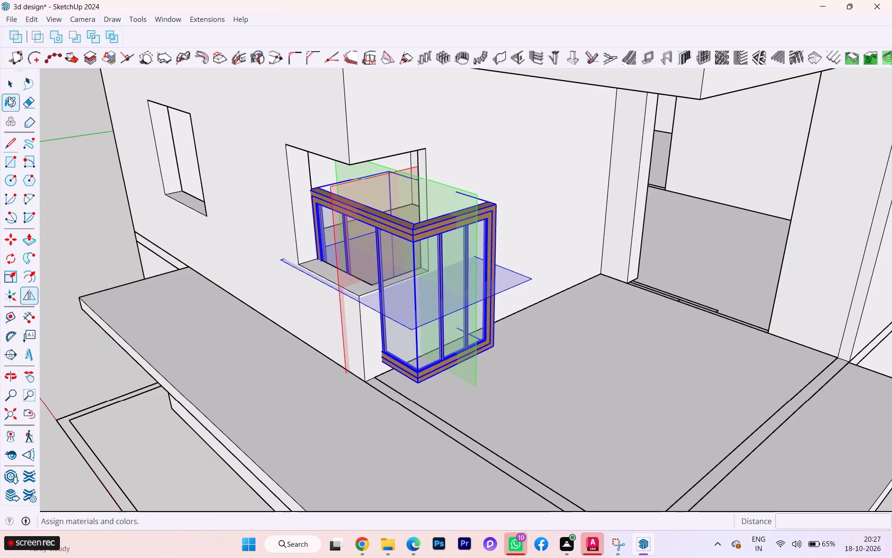
click(10, 81)
scroll(416, 371, up, 4)
scroll(409, 372, down, 1)
scroll(409, 372, up, 1)
scroll(409, 372, down, 1)
scroll(409, 372, up, 1)
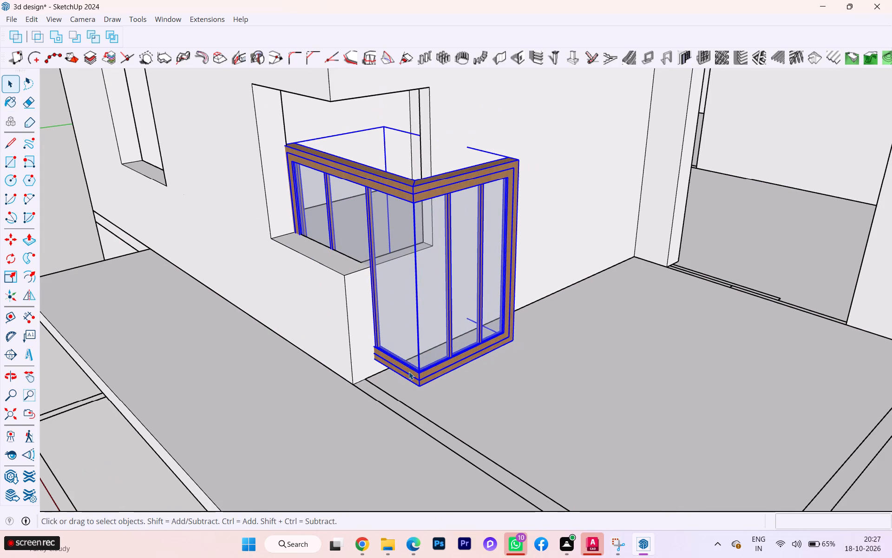
Move the L-shaped corner window about 3' 2" by its bottom outer corner onto the bottom corner of the upper-floor wall opening.
key(m)
key(Return)
scroll(411, 381, up, 1)
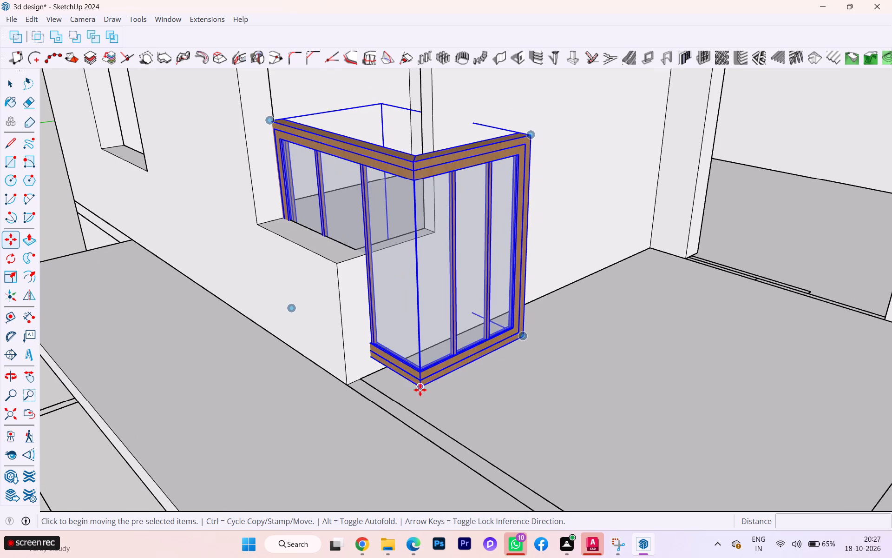
click(420, 389)
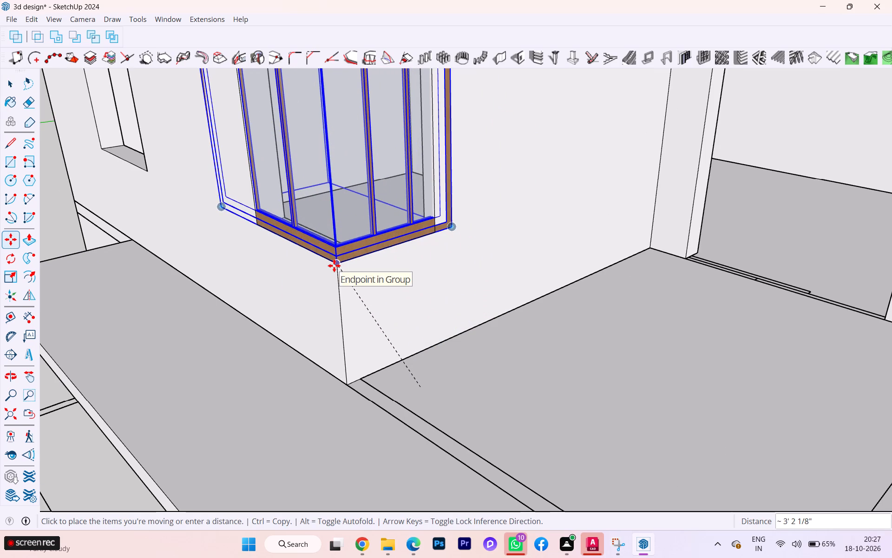
click(334, 266)
key(space)
scroll(418, 282, down, 1)
click(466, 337)
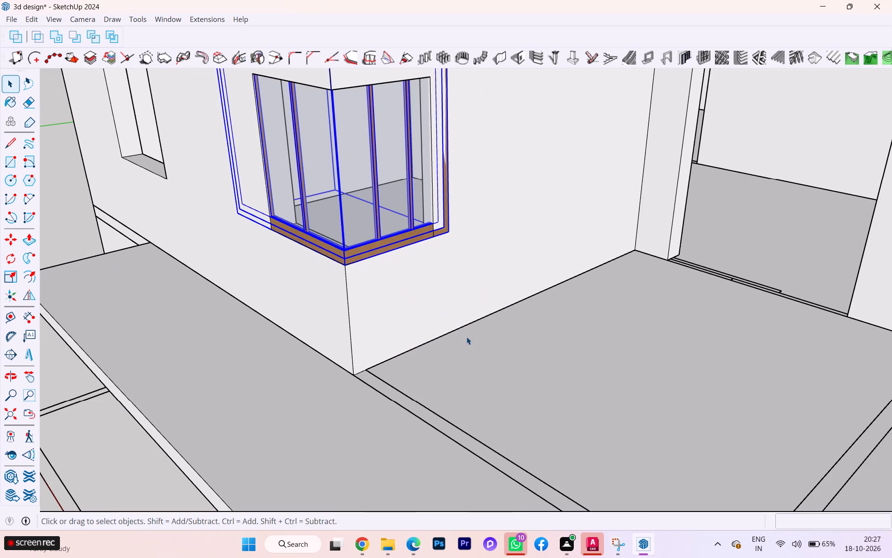
Open the corner window's live component configuration and reduce its width to about 42.4 in.
scroll(331, 321, down, 2)
middle_drag(328, 322, 407, 319)
double_click(403, 268)
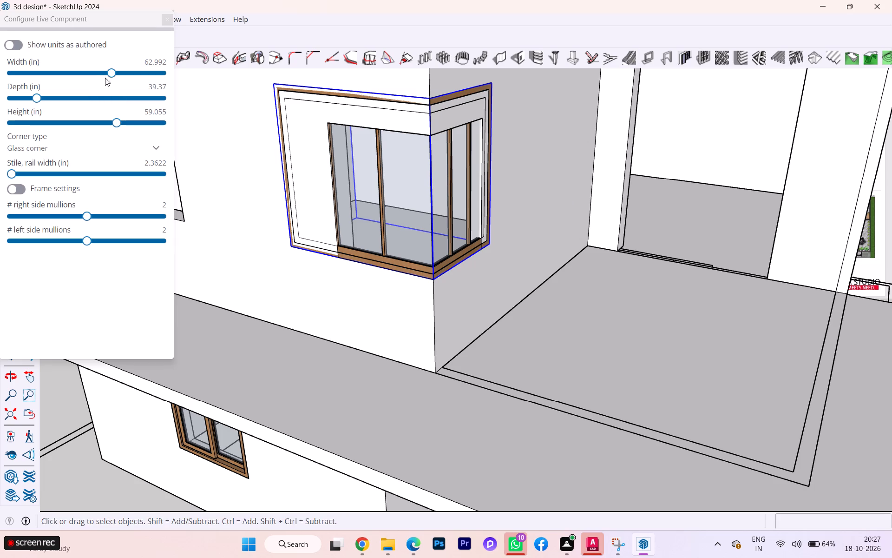
drag(110, 73, 96, 74)
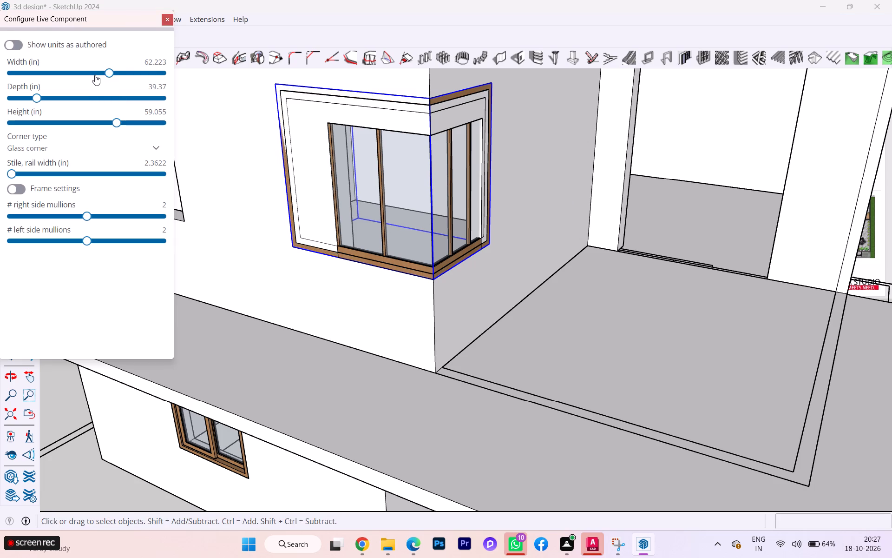
drag(95, 75, 58, 79)
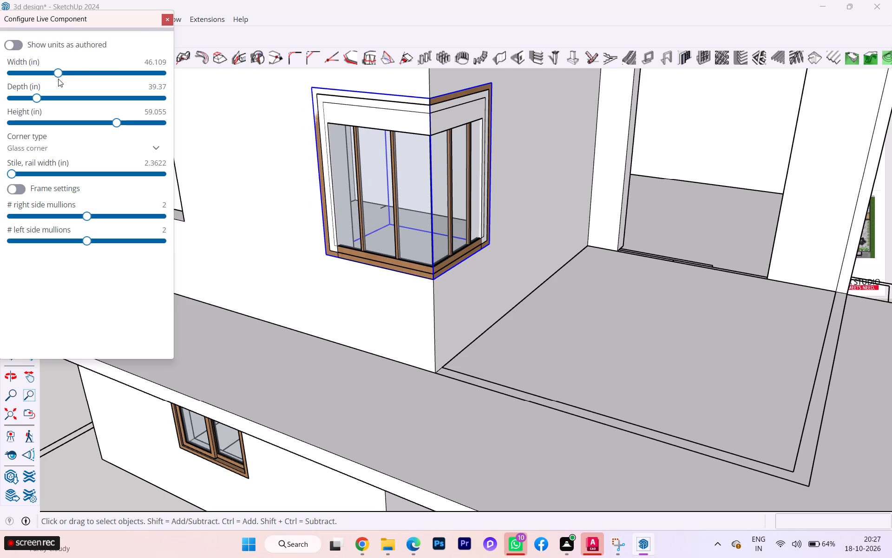
drag(58, 75, 49, 75)
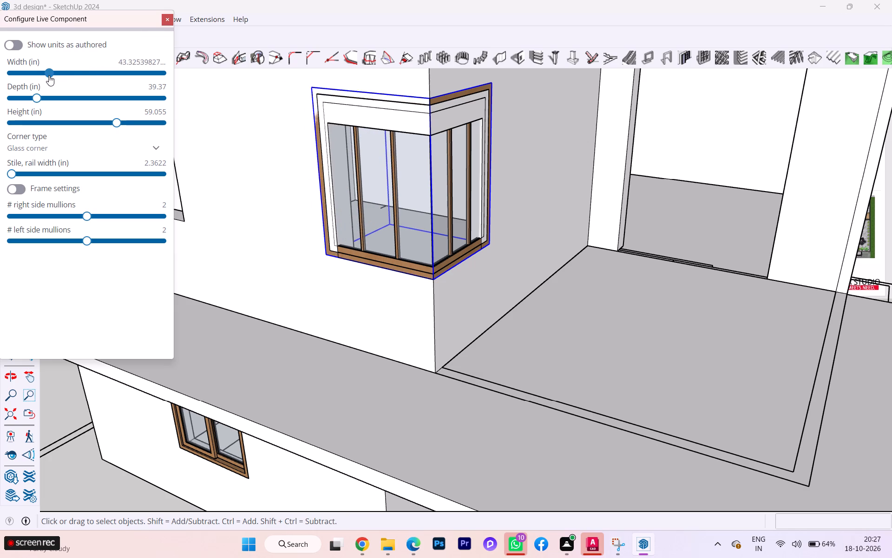
drag(49, 75, 46, 76)
click(46, 76)
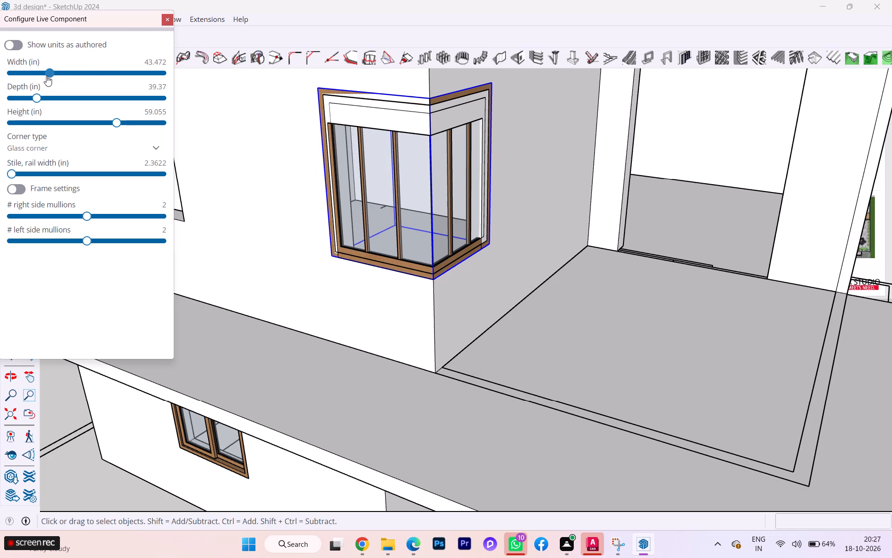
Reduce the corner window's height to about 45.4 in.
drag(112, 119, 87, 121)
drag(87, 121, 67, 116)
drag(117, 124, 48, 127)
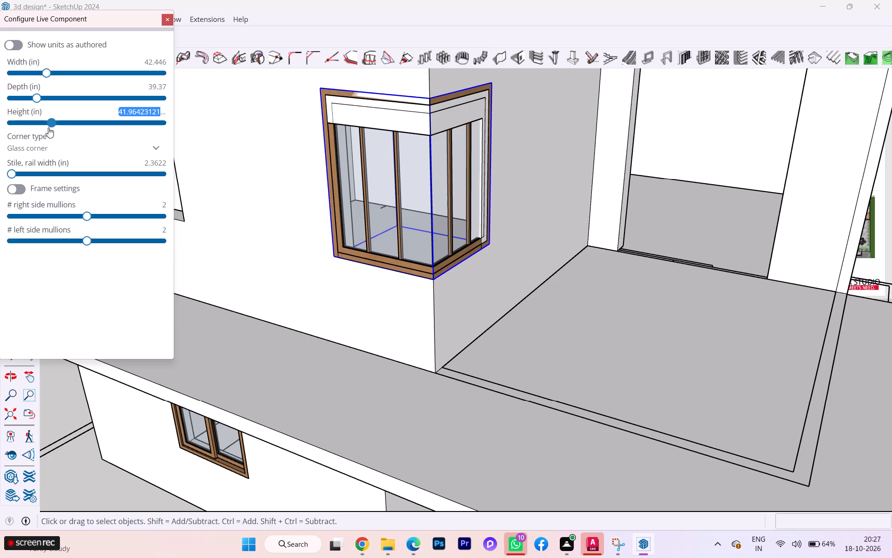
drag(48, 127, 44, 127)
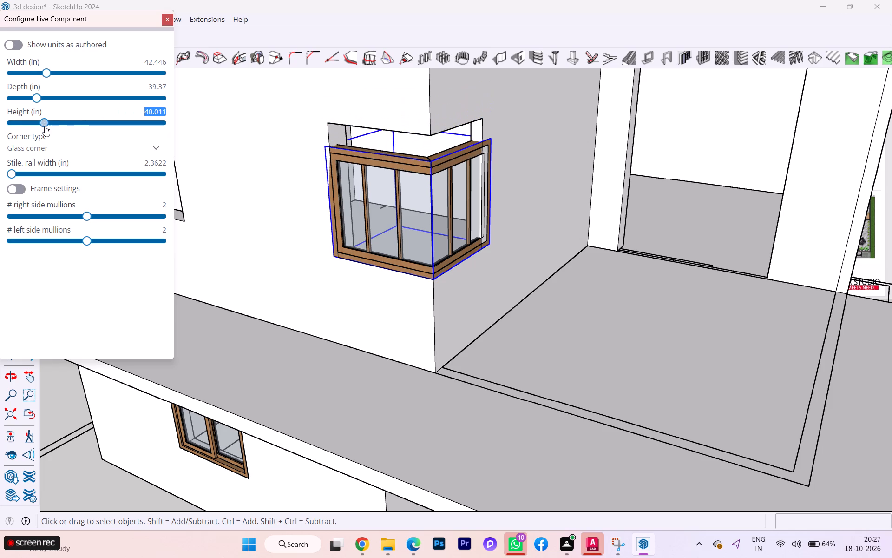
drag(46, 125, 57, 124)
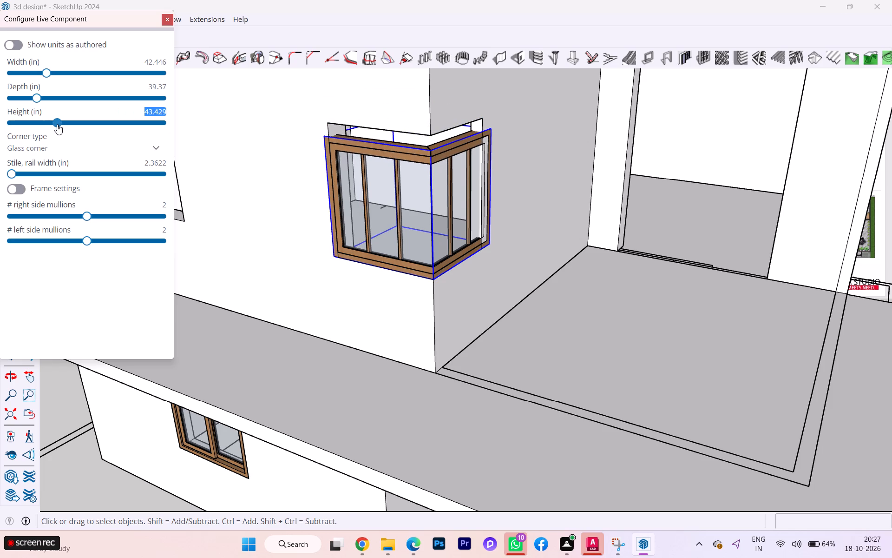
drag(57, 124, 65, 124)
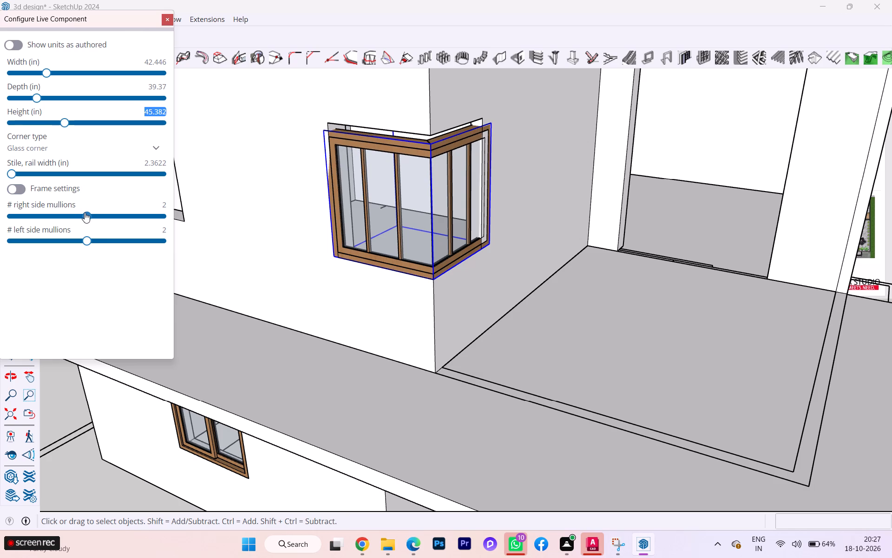
Set the corner window's number of right side mullions to 1.
drag(85, 213, 60, 215)
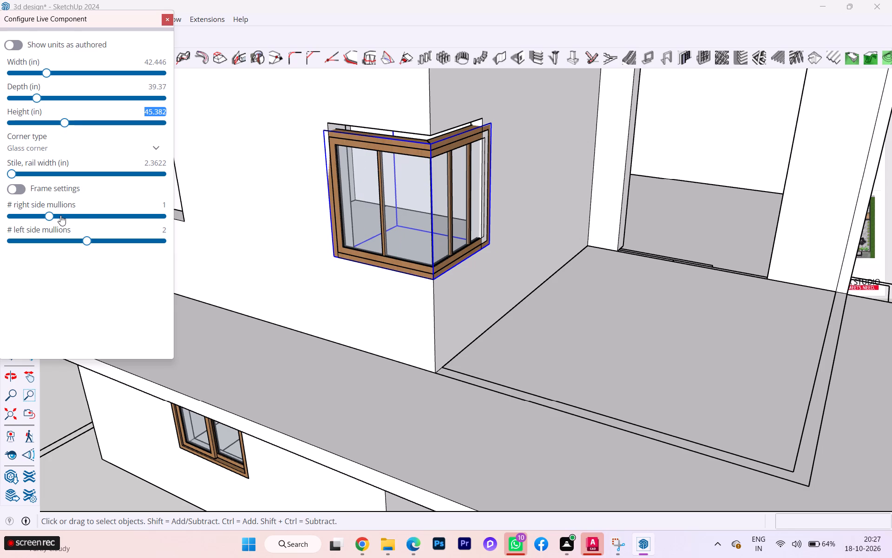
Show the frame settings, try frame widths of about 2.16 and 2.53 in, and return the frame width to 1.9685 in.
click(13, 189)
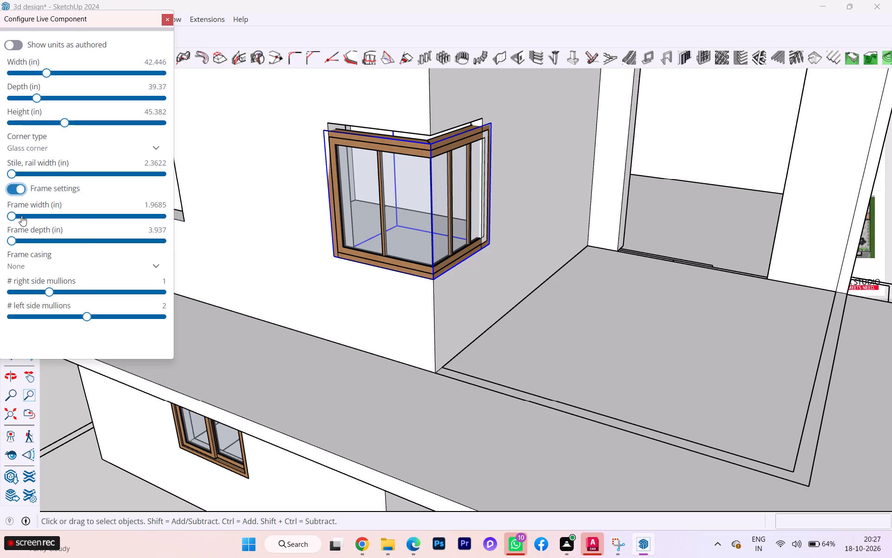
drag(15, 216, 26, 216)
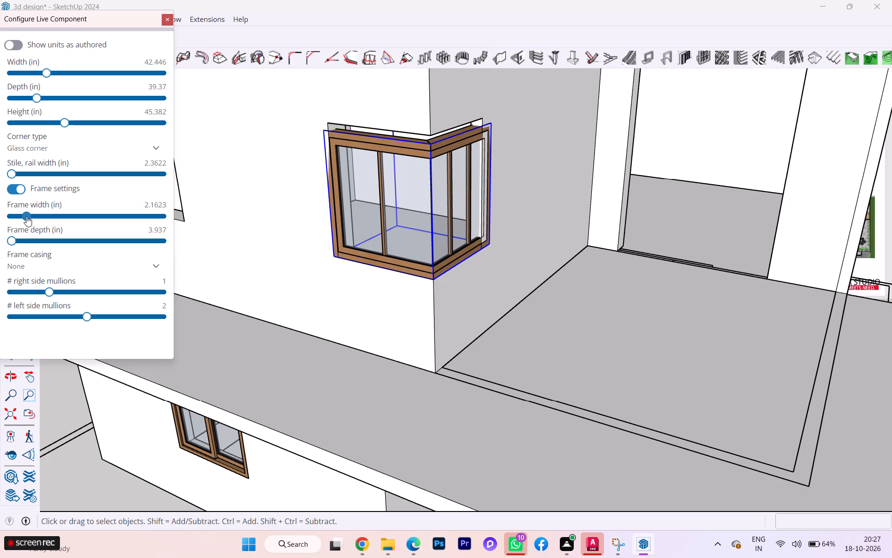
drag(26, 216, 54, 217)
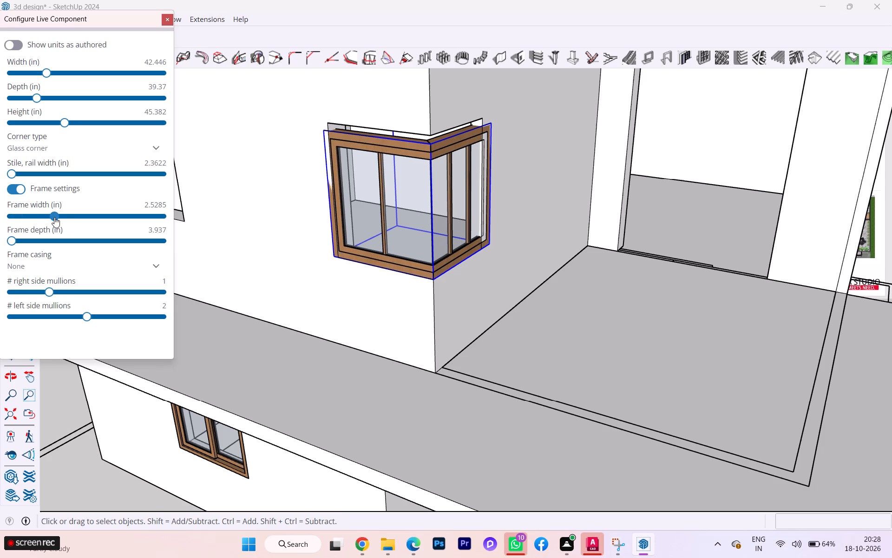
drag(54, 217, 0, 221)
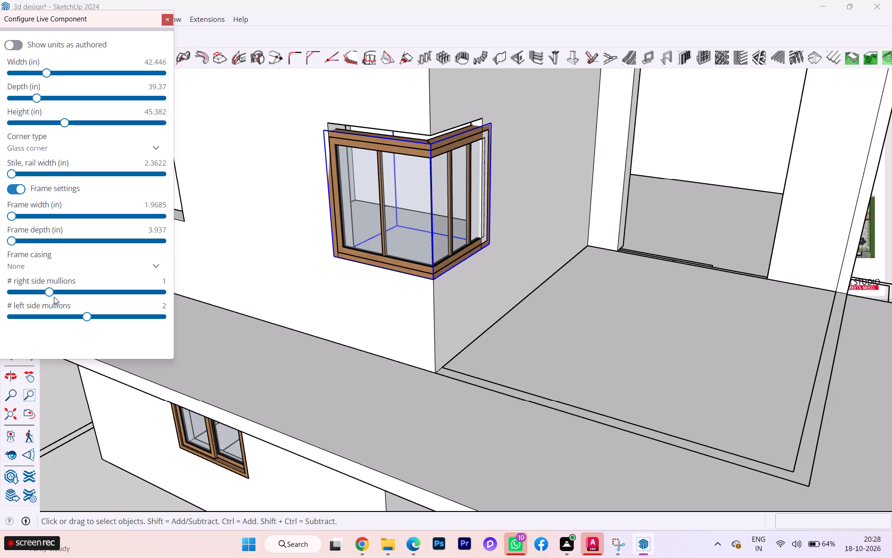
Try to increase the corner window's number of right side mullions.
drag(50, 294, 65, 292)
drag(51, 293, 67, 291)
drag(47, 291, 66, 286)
Reduce the corner window's width to about 39.5 in to suit the wall opening.
middle_drag(193, 210, 91, 202)
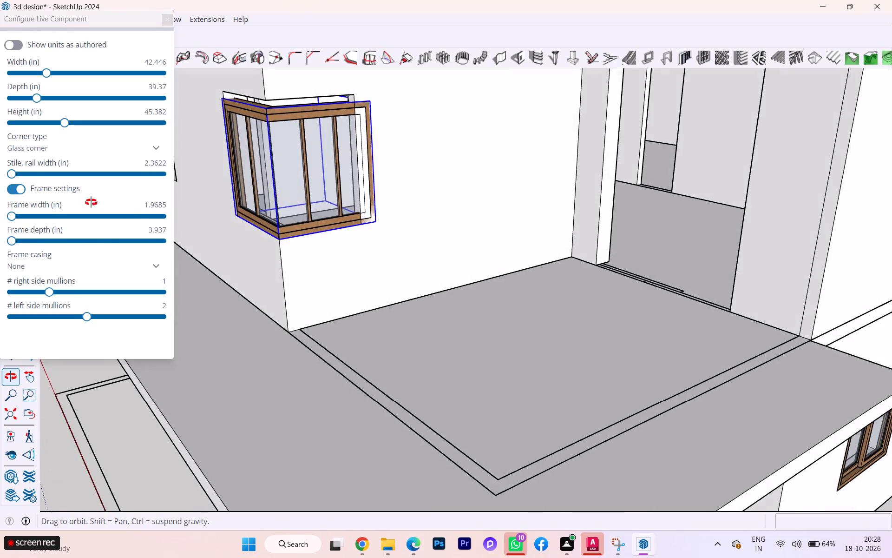
middle_drag(91, 202, 140, 228)
drag(47, 72, 37, 69)
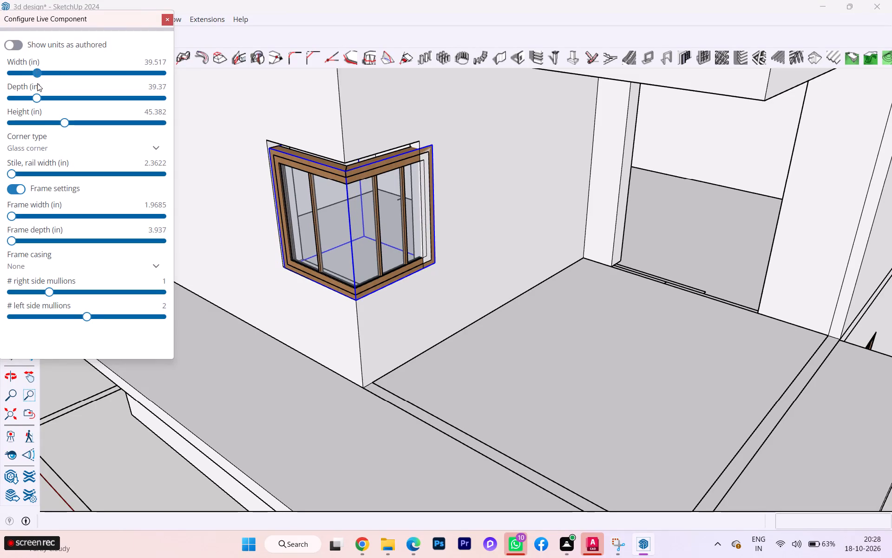
Adjust the corner window's height to about 48.6 in to suit the top of the wall opening.
drag(61, 122, 61, 121)
drag(61, 121, 70, 122)
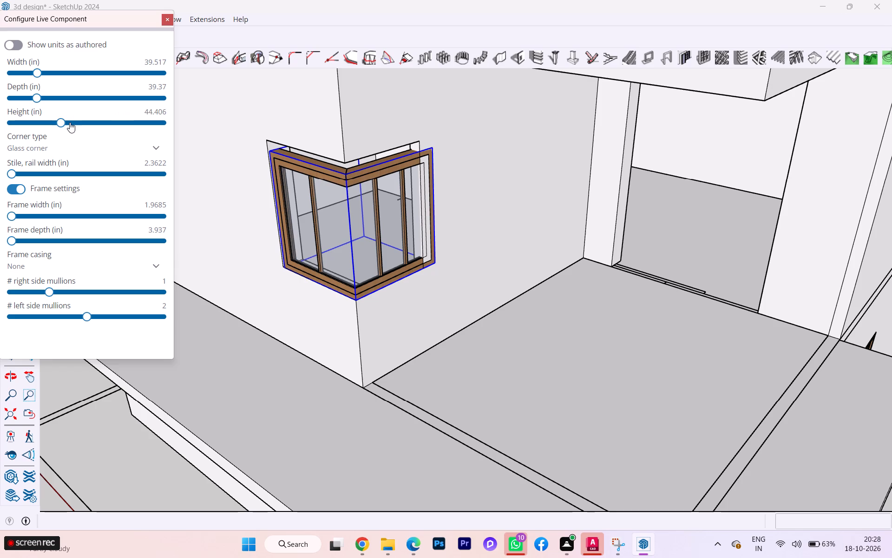
click(70, 122)
drag(70, 122, 70, 122)
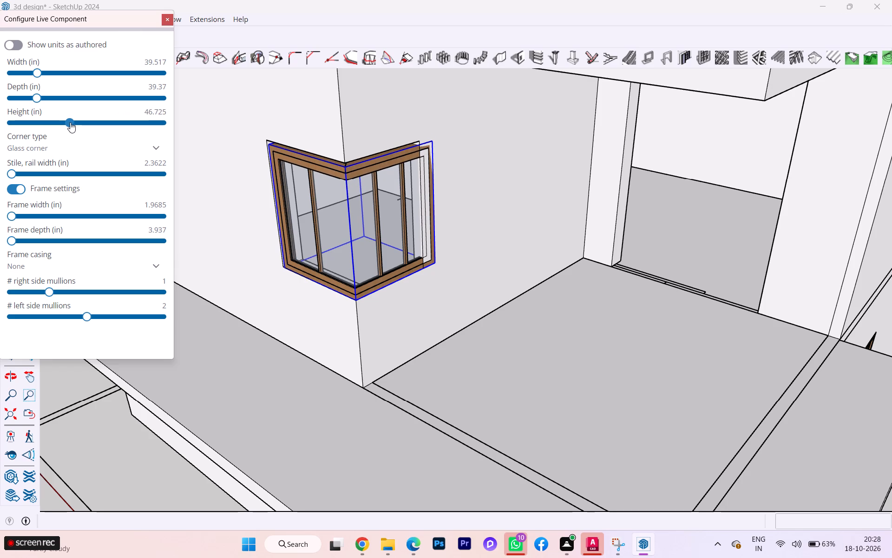
drag(70, 122, 80, 122)
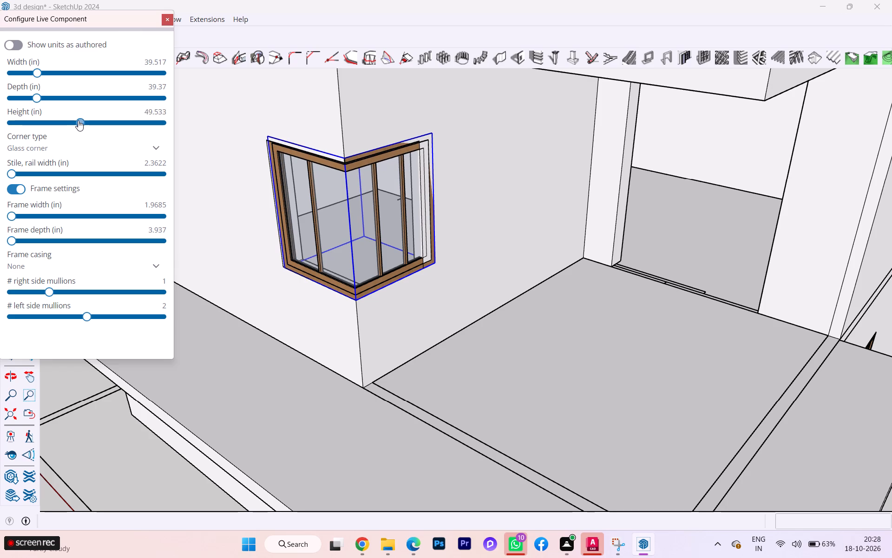
drag(78, 120, 82, 119)
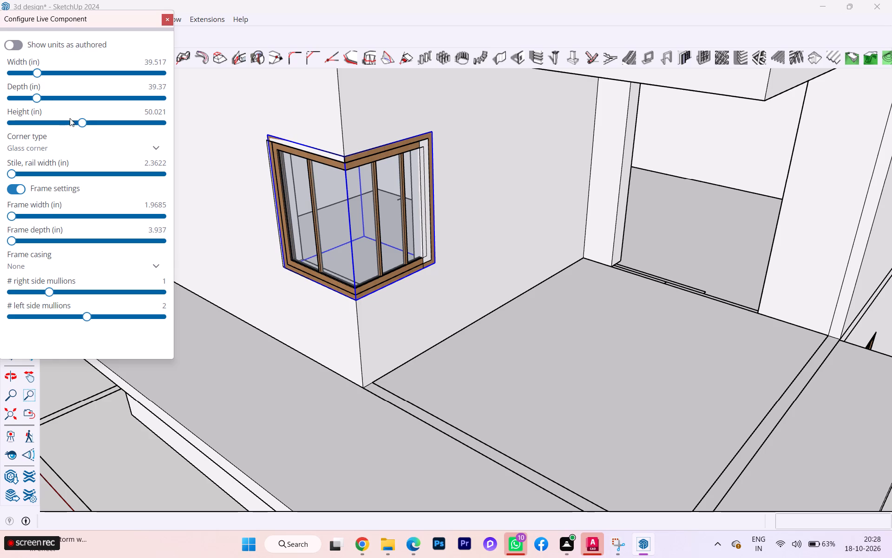
click(80, 122)
Reduce the corner window's depth to about 33.8 in, bringing its end frame closer to the side edge of the opening.
drag(39, 98, 46, 99)
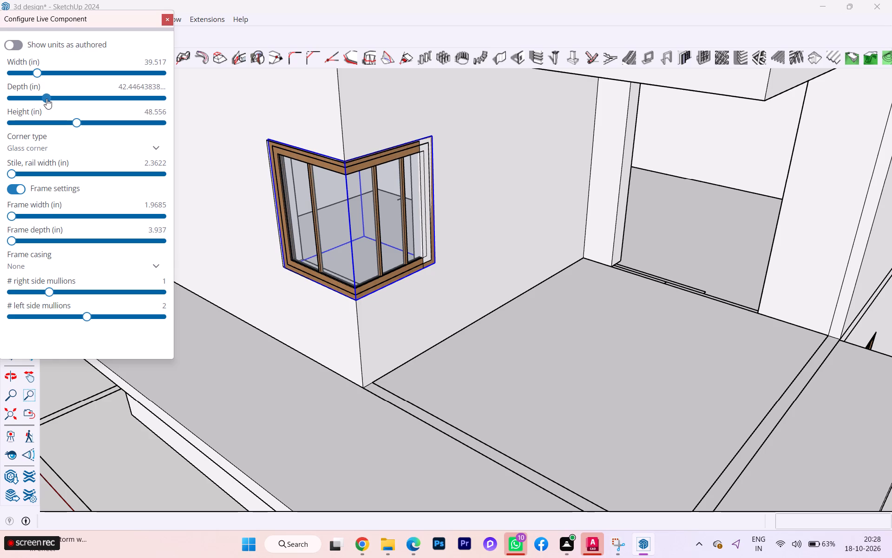
drag(46, 99, 36, 99)
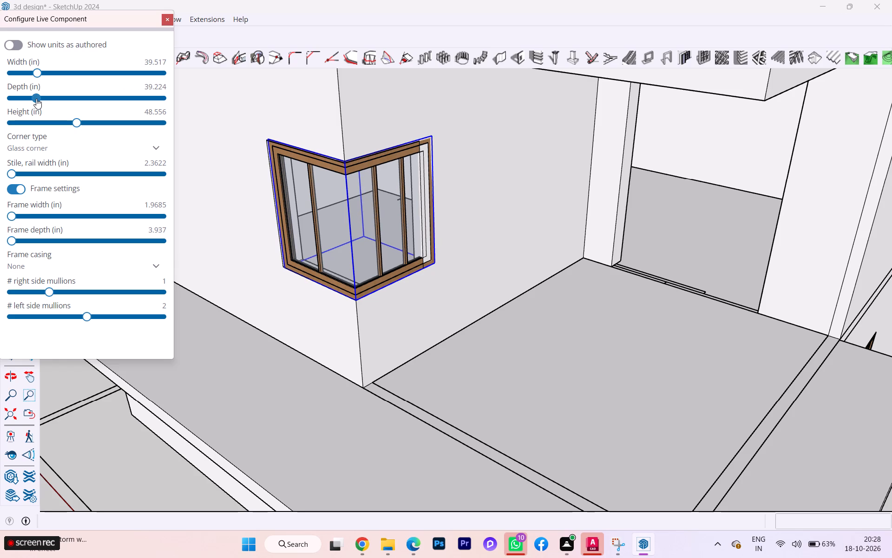
drag(36, 99, 23, 100)
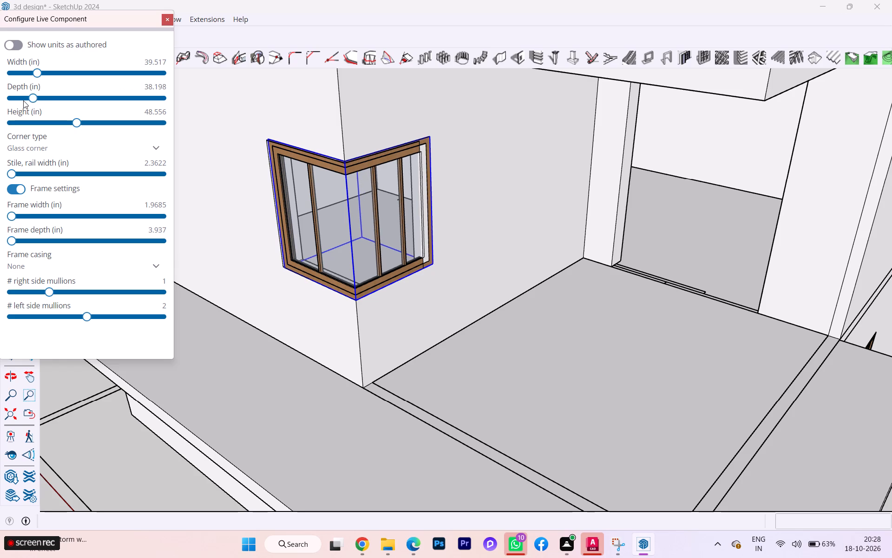
click(23, 100)
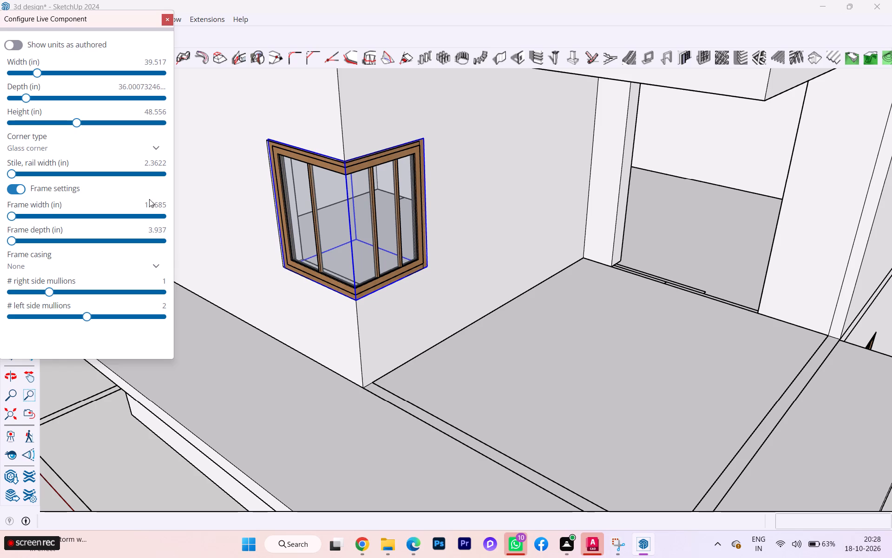
scroll(464, 238, up, 3)
scroll(464, 238, down, 1)
scroll(464, 238, up, 15)
scroll(383, 202, down, 1)
scroll(418, 209, up, 4)
scroll(418, 209, down, 2)
scroll(418, 209, up, 6)
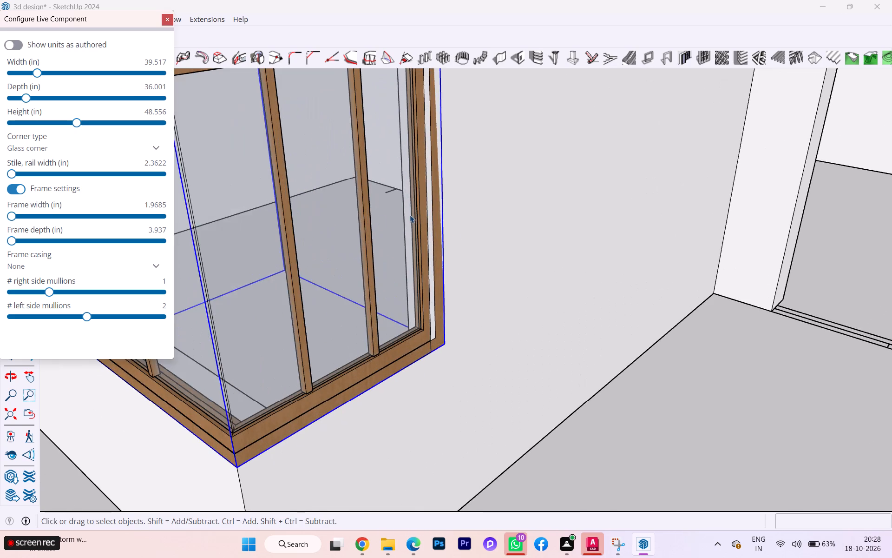
scroll(387, 217, down, 1)
middle_drag(375, 218, 229, 213)
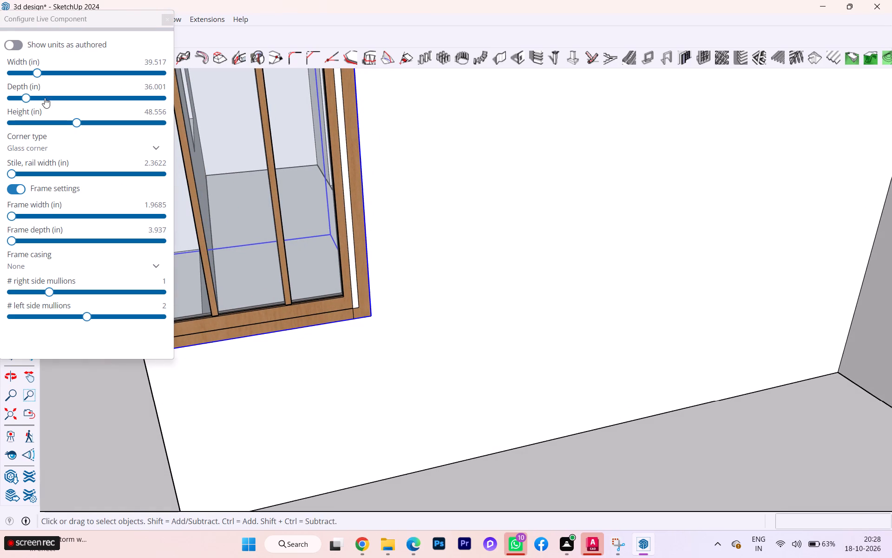
drag(25, 98, 19, 96)
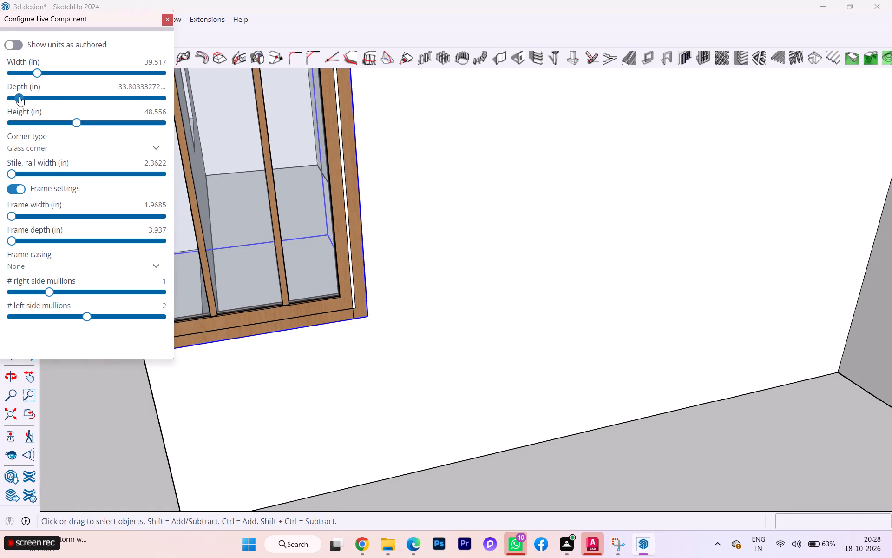
Reduce the corner window's depth to about 32.9 in to suit the side edge of the wall opening.
drag(19, 96, 14, 95)
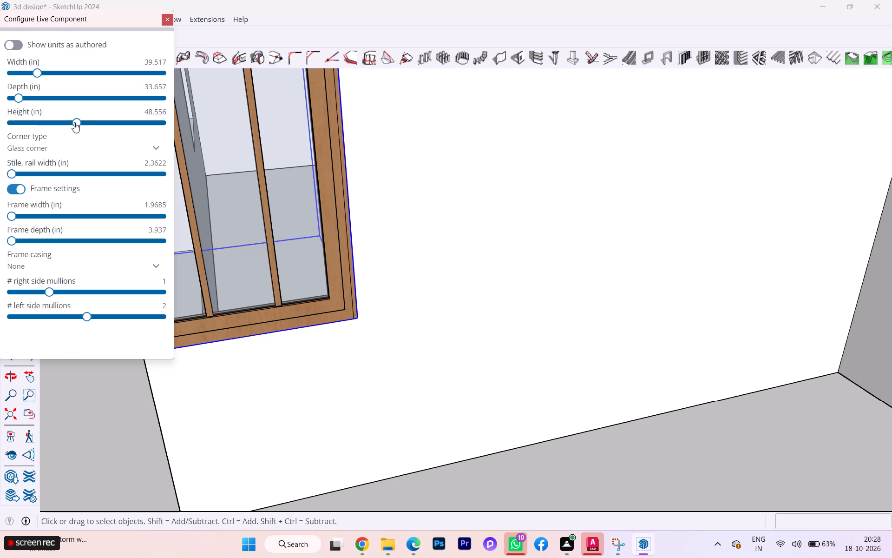
scroll(139, 141, down, 2)
scroll(262, 175, down, 1)
scroll(268, 176, up, 1)
scroll(269, 176, down, 4)
scroll(303, 213, up, 1)
scroll(302, 213, down, 1)
scroll(302, 213, up, 1)
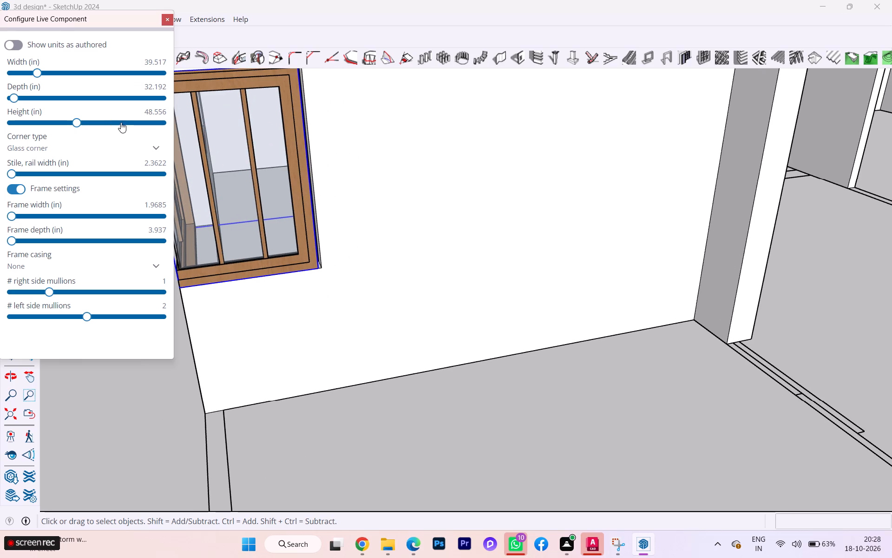
click(15, 97)
Increase the corner window's width to about 41.3 in so its end frame reaches the side edge of the opening.
scroll(336, 138, down, 2)
scroll(359, 155, up, 3)
scroll(361, 157, down, 3)
middle_drag(389, 173, 602, 161)
scroll(434, 209, up, 7)
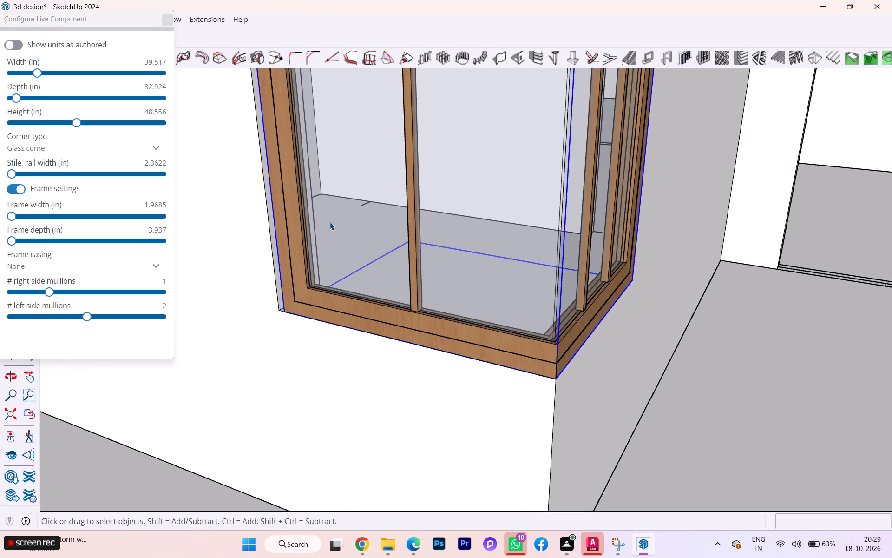
scroll(311, 227, down, 1)
middle_drag(311, 227, 428, 229)
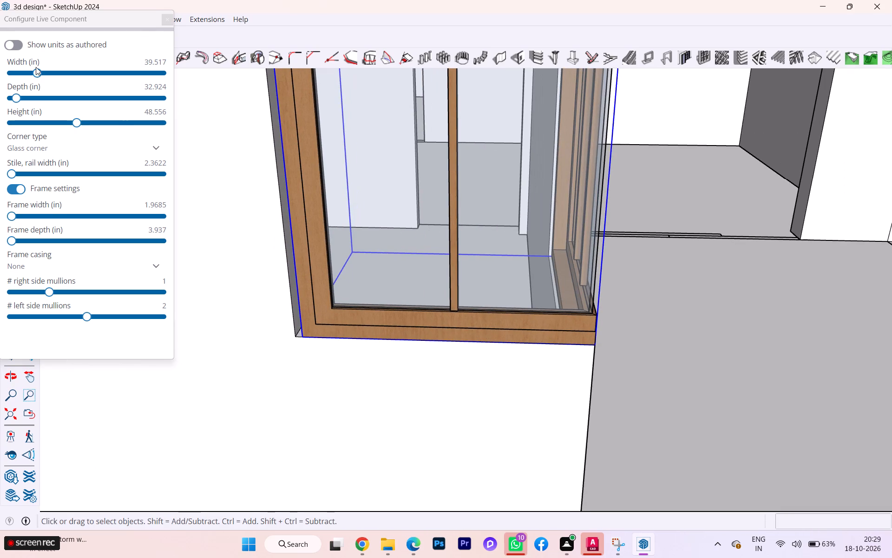
drag(34, 70, 43, 68)
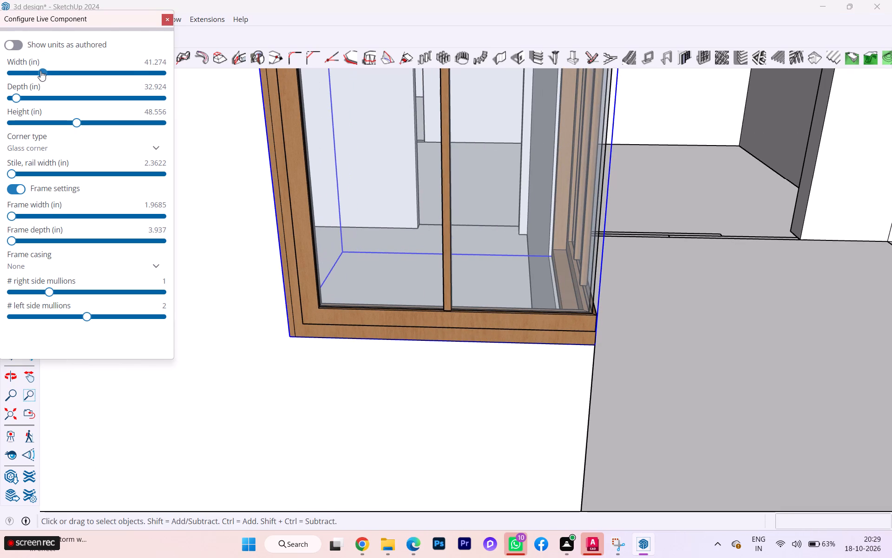
Fine-tune the corner window's height against the top of the opening, set it to 48 in, and finish configuring.
scroll(74, 100, down, 3)
scroll(80, 105, up, 1)
scroll(81, 106, down, 2)
scroll(91, 111, up, 1)
scroll(188, 165, down, 4)
scroll(252, 284, down, 1)
scroll(252, 284, up, 1)
scroll(252, 284, down, 4)
scroll(277, 295, up, 4)
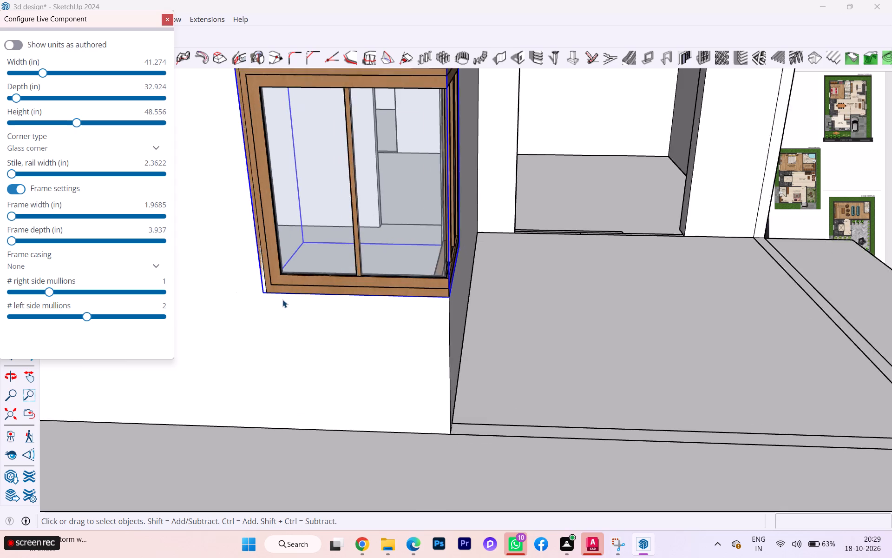
scroll(283, 299, down, 3)
scroll(354, 179, down, 1)
middle_drag(346, 187, 151, 246)
scroll(199, 176, up, 2)
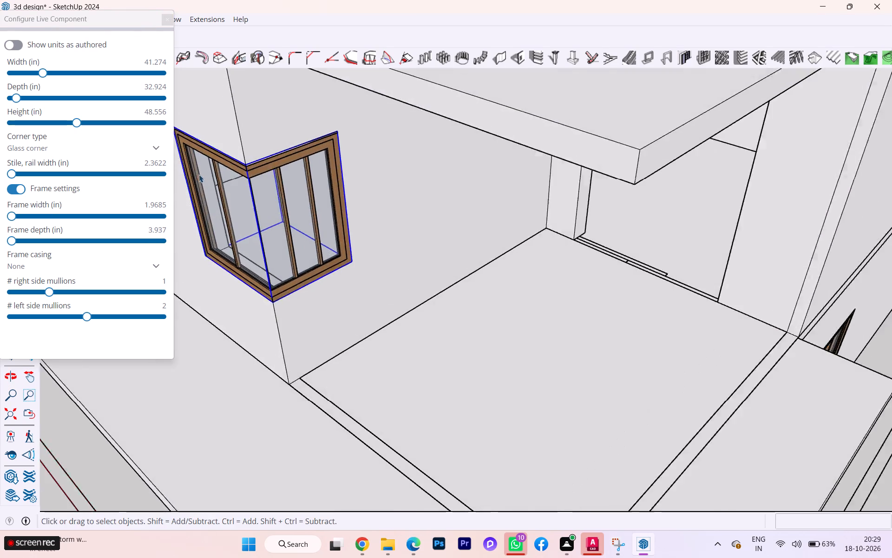
scroll(199, 174, up, 17)
scroll(285, 151, up, 1)
middle_drag(306, 139, 328, 104)
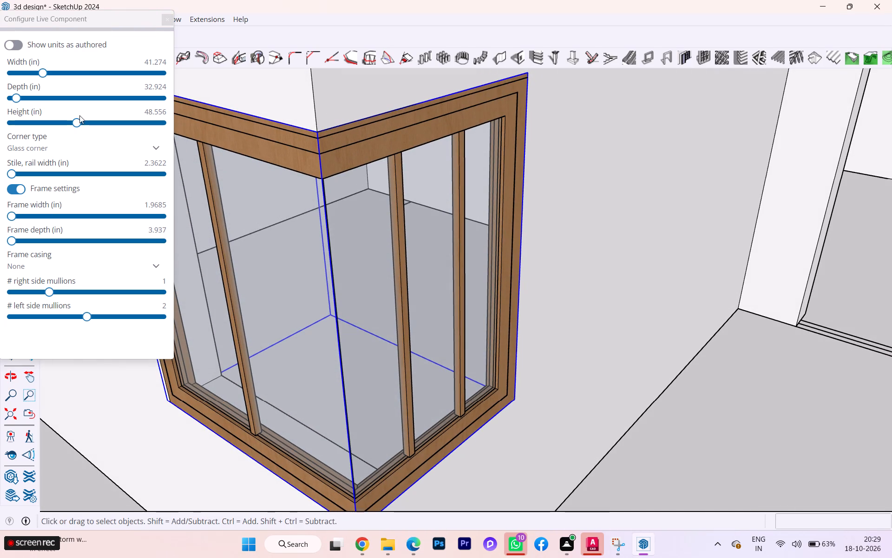
click(75, 119)
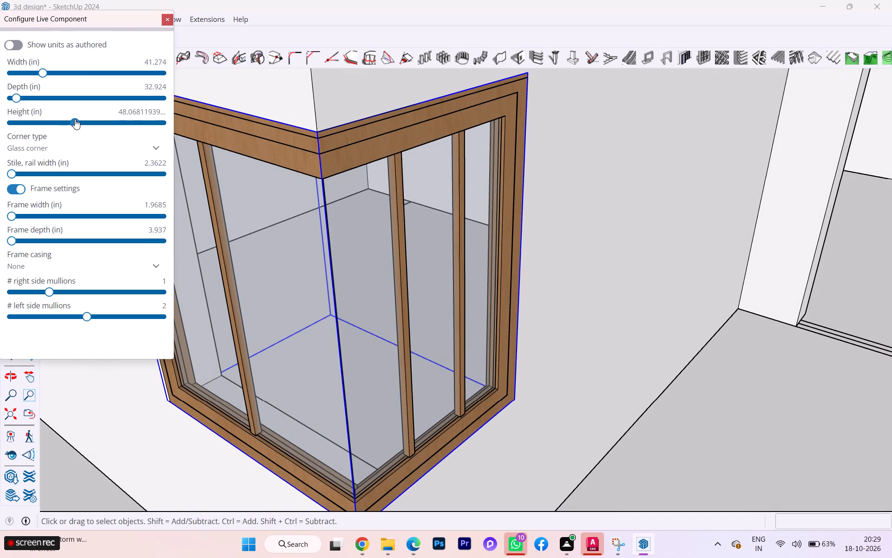
scroll(167, 129, down, 3)
scroll(261, 141, down, 2)
scroll(266, 144, up, 2)
scroll(268, 144, down, 1)
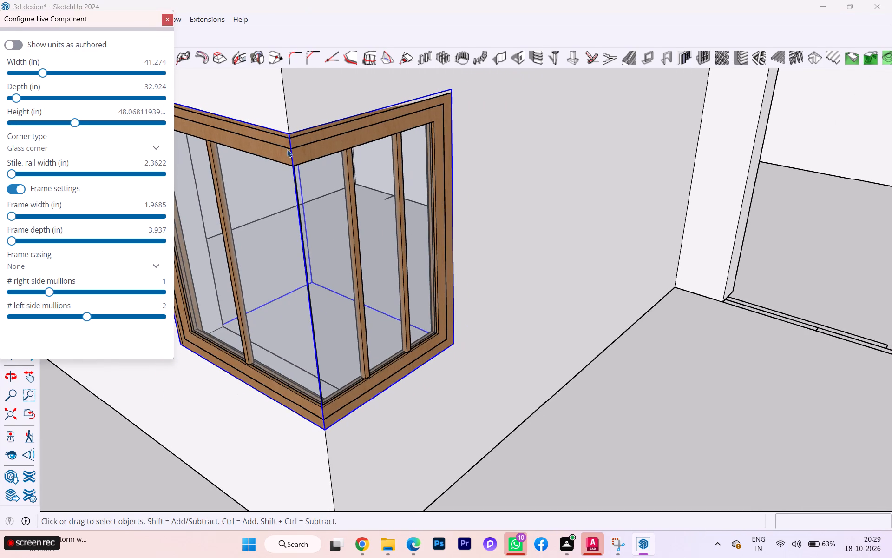
click(75, 121)
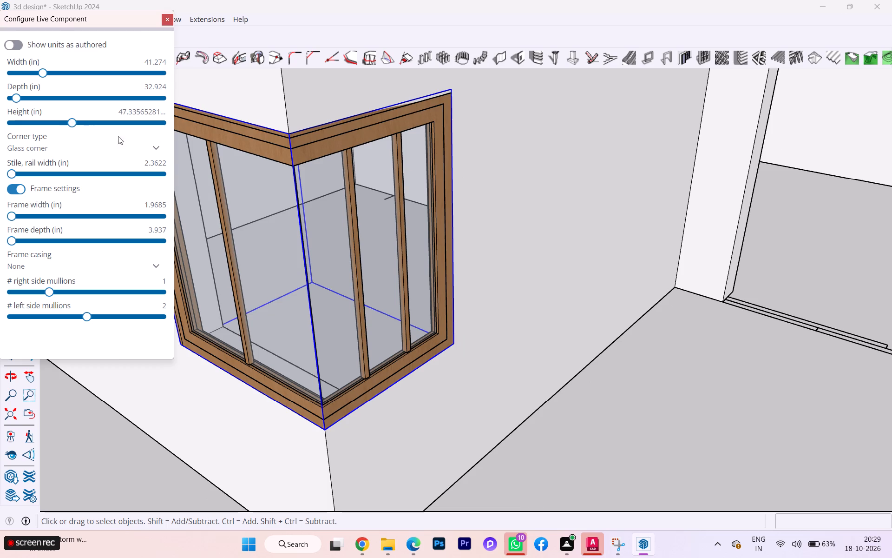
scroll(224, 152, down, 2)
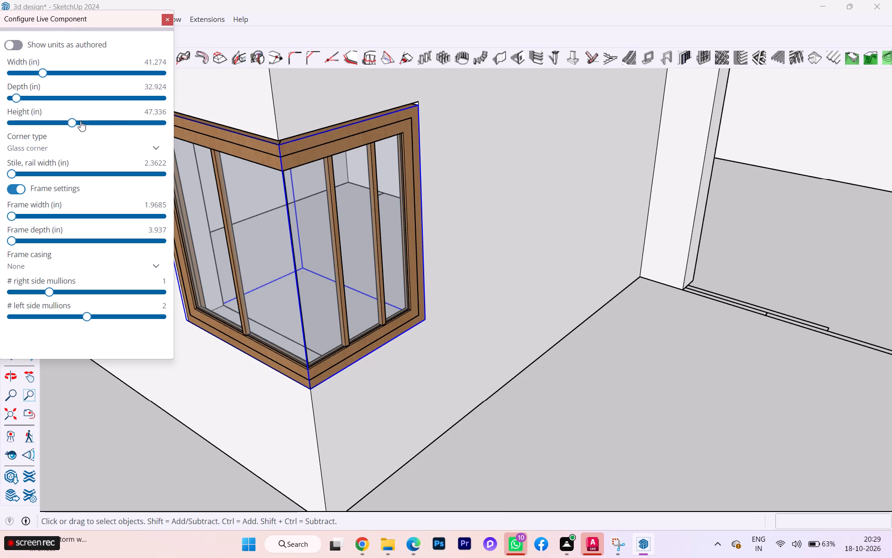
click(71, 120)
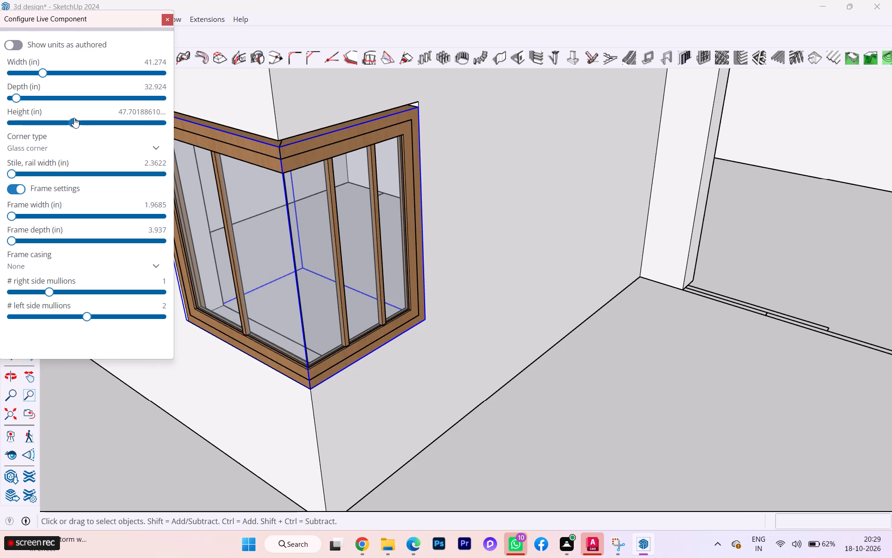
double_click(155, 111)
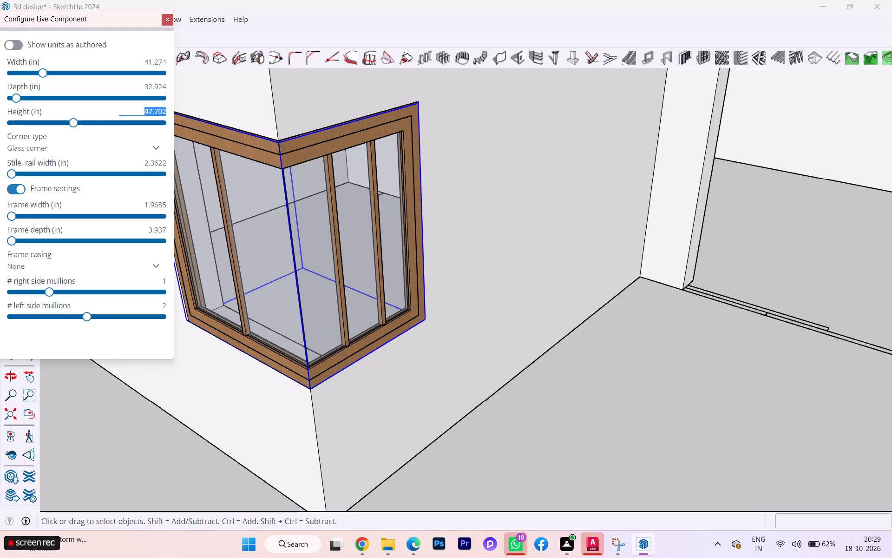
text(48)
key(Return)
click(163, 404)
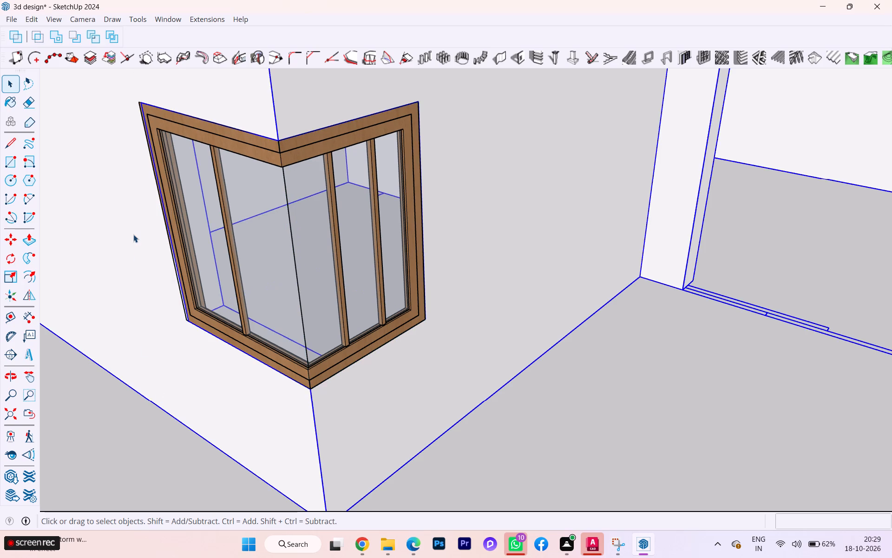
Examine the fitted corner window from outside, together with the whole house front and the Exercise 40 reference image.
scroll(135, 244, down, 2)
scroll(138, 246, up, 3)
scroll(138, 246, down, 2)
scroll(138, 246, up, 3)
middle_drag(214, 208, 261, 133)
scroll(265, 131, down, 3)
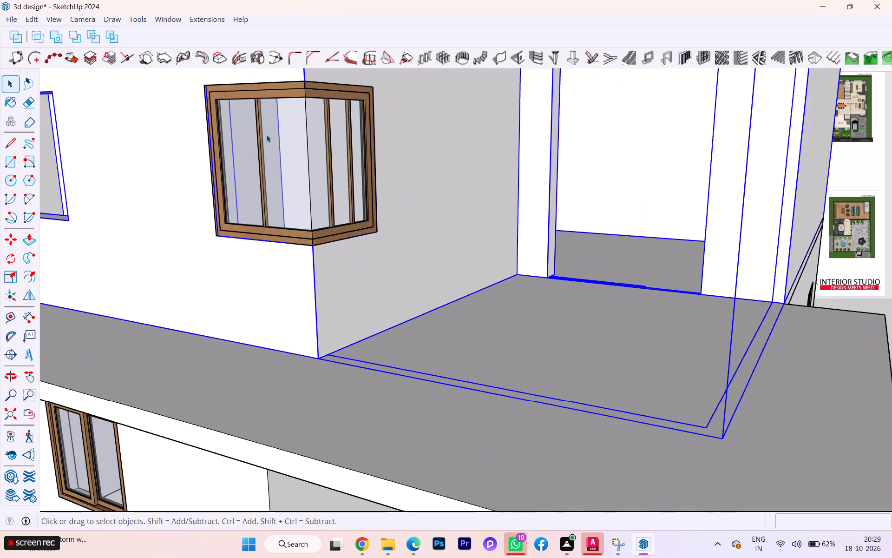
scroll(266, 134, down, 17)
scroll(275, 158, up, 1)
scroll(275, 158, down, 4)
scroll(276, 159, up, 1)
scroll(277, 160, down, 2)
middle_drag(274, 176, 348, 181)
scroll(321, 178, up, 1)
scroll(320, 175, down, 2)
scroll(320, 175, up, 1)
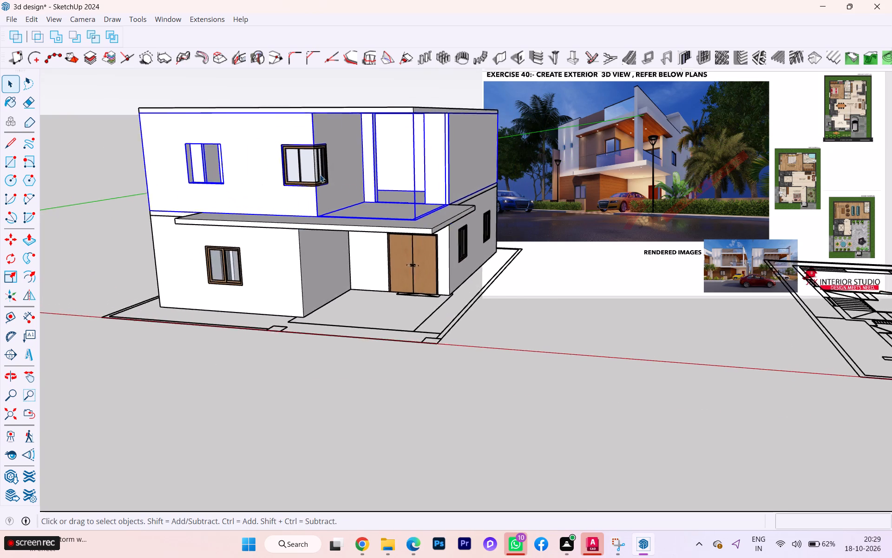
Reopen the corner window's configuration and set its number of right side mullions to 0.
scroll(320, 174, up, 3)
scroll(318, 168, down, 1)
scroll(318, 168, up, 7)
scroll(297, 155, down, 1)
scroll(297, 155, up, 5)
click(278, 167)
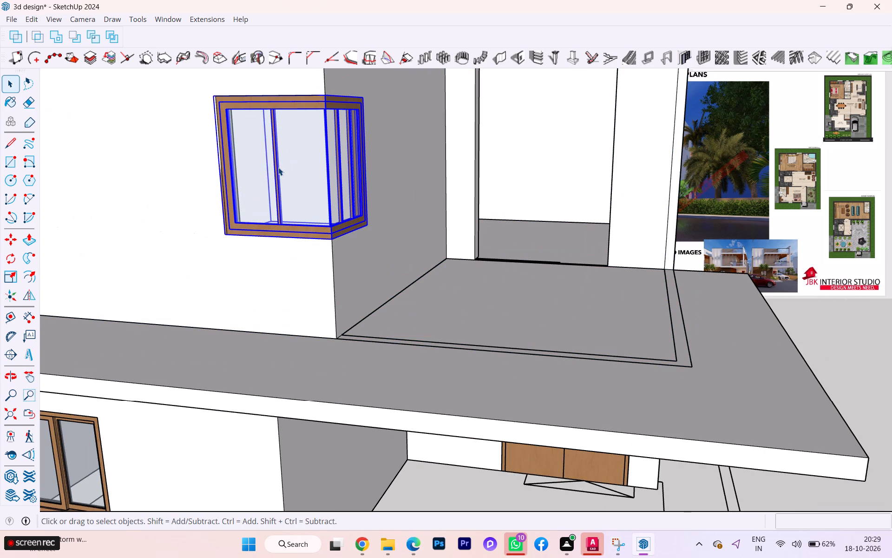
double_click(275, 176)
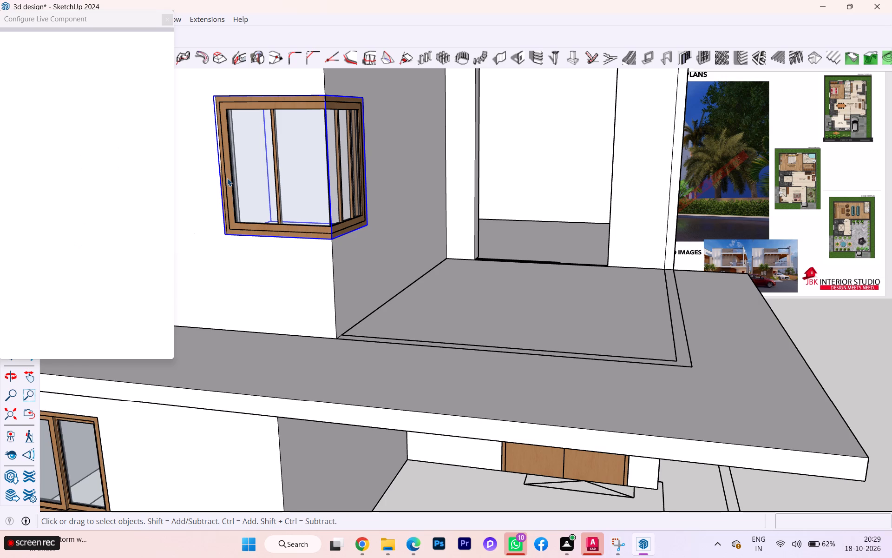
click(162, 279)
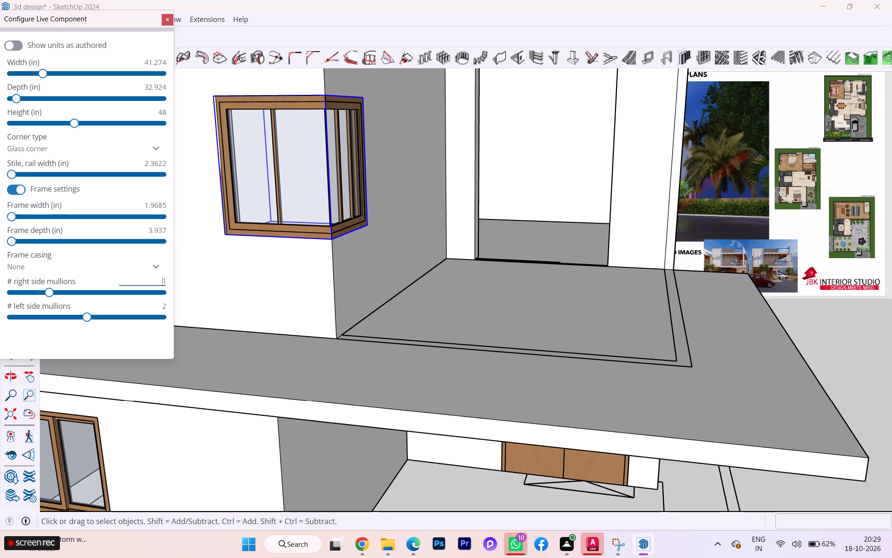
click(167, 282)
click(166, 279)
key(BackSpace)
key(0)
key(BackSpace)
key(BackSpace)
key(0)
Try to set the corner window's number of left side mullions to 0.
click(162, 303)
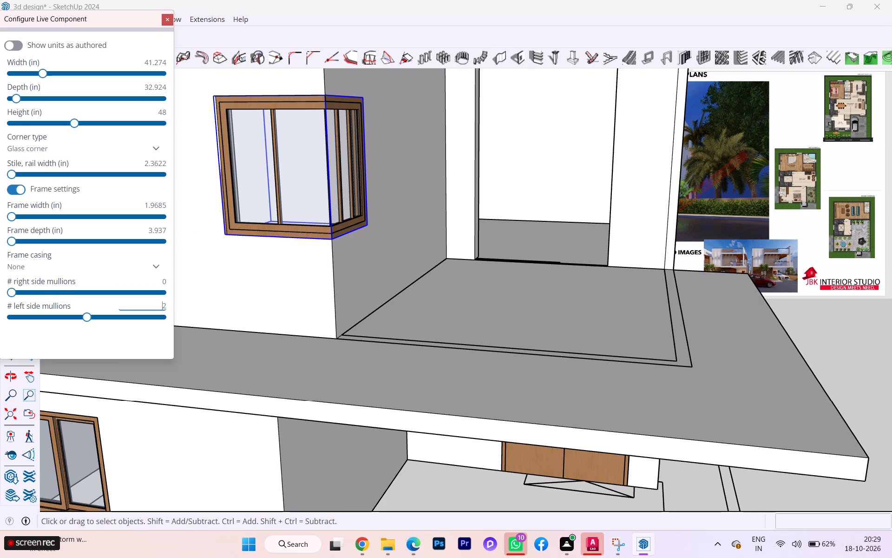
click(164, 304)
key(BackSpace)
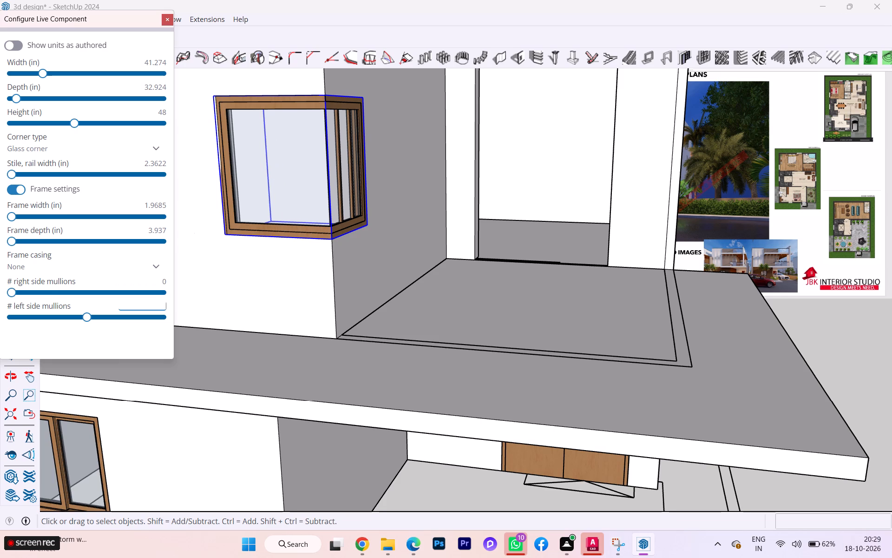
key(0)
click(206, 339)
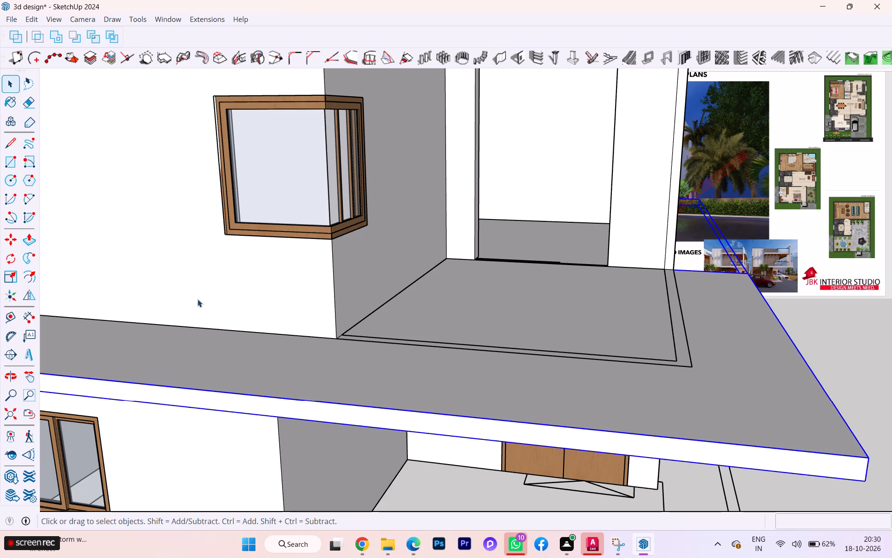
Reopen the corner window's configuration and reduce its number of left side mullions to 1.
scroll(367, 203, down, 1)
middle_drag(365, 205, 204, 227)
scroll(292, 193, up, 2)
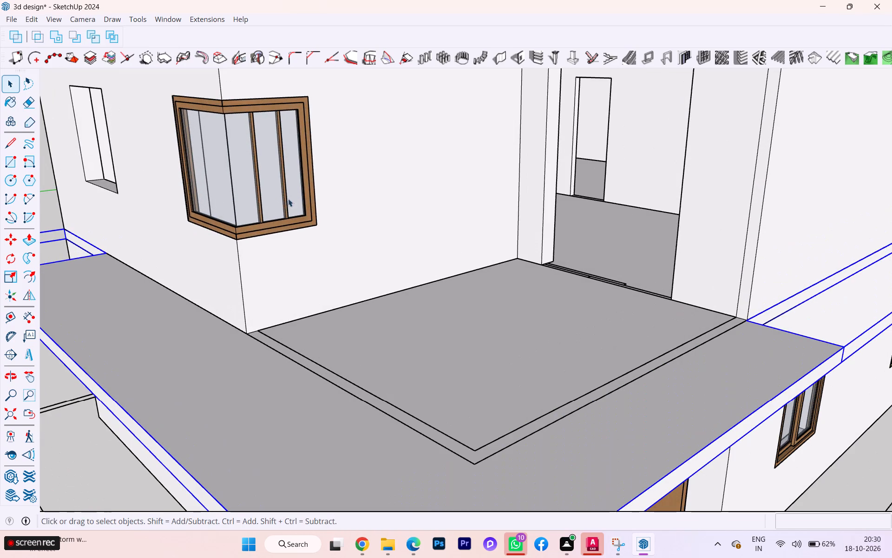
double_click(274, 222)
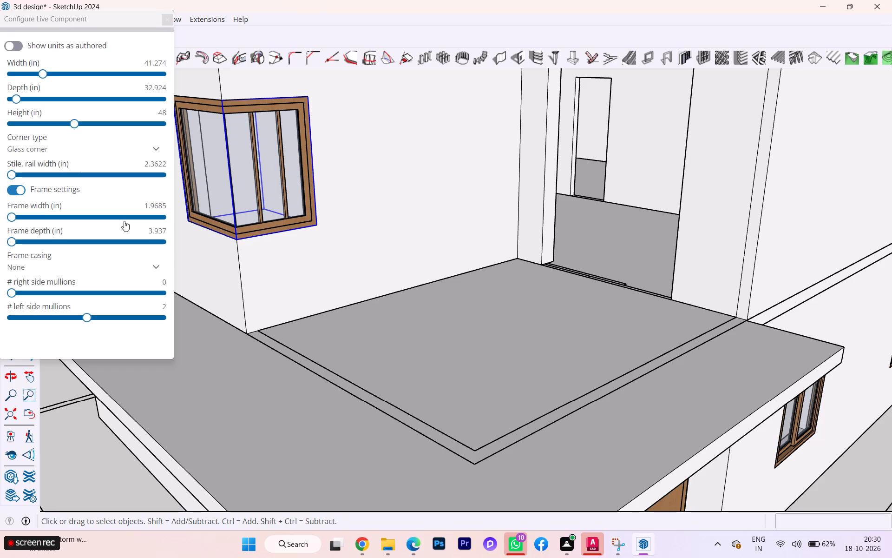
click(165, 306)
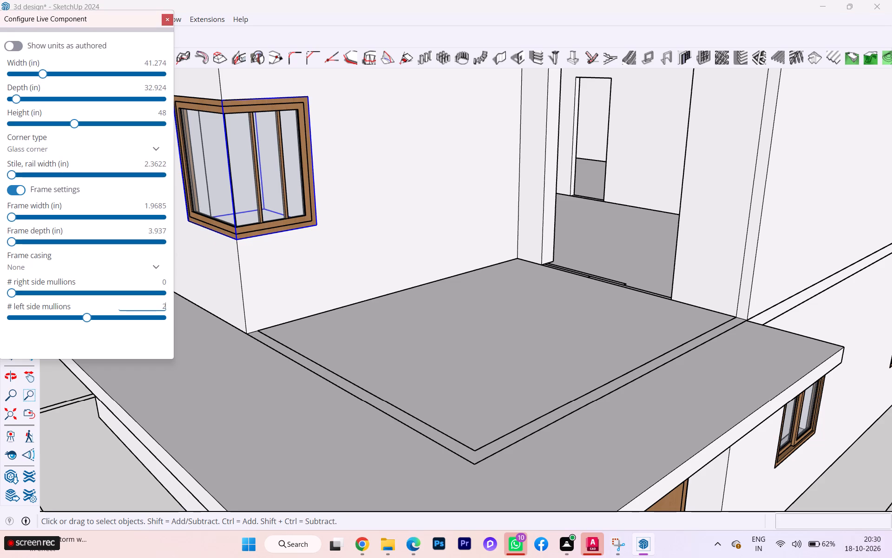
key(BackSpace)
key(0)
drag(85, 317, 31, 306)
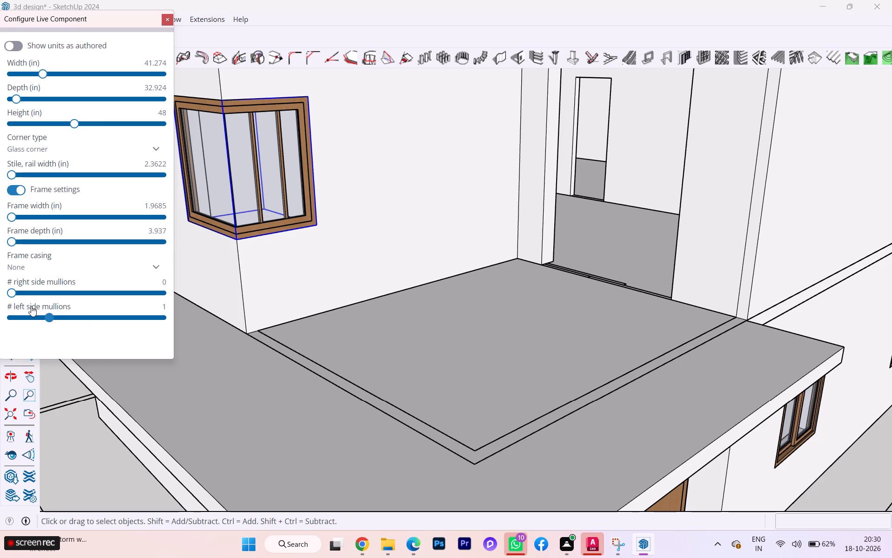
drag(31, 306, 0, 307)
click(85, 429)
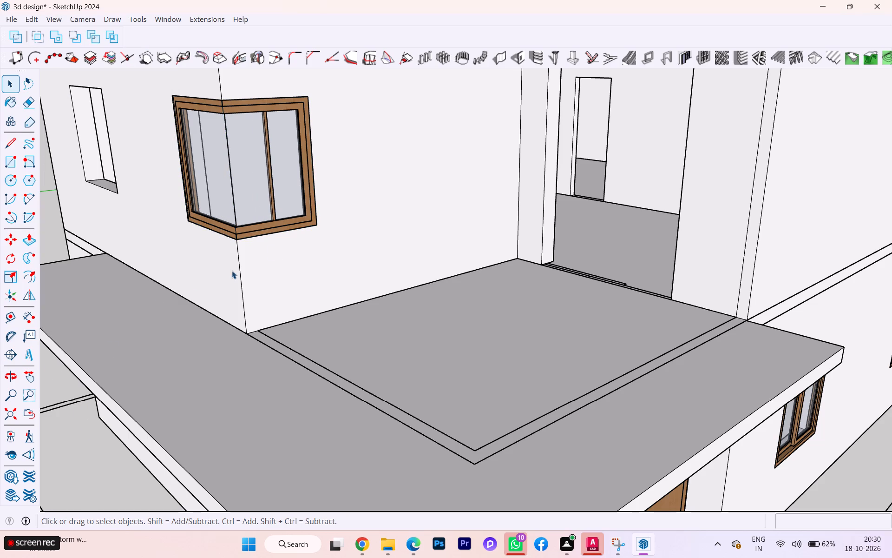
Reopen the corner window's configuration and set its number of left side mullions to 0.
scroll(273, 237, down, 1)
middle_drag(273, 236, 371, 223)
scroll(371, 224, up, 5)
scroll(371, 224, down, 1)
scroll(371, 224, up, 1)
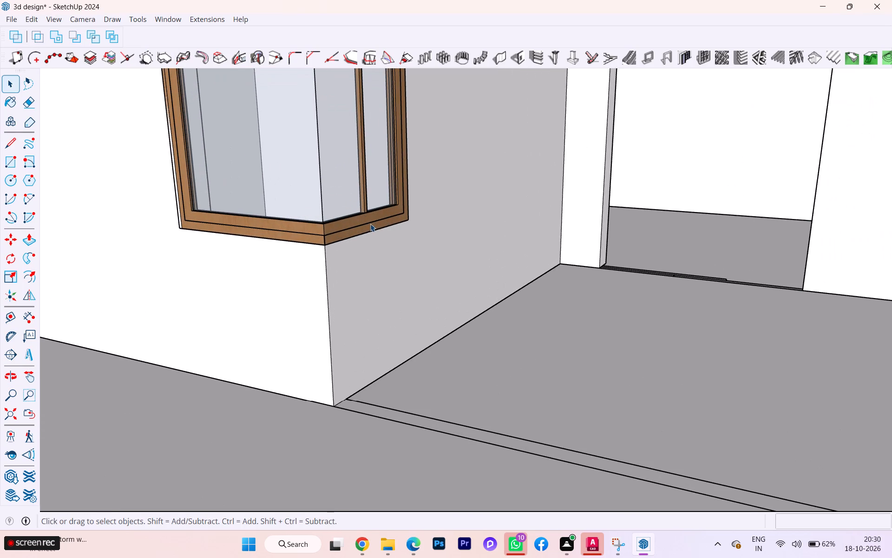
click(363, 202)
double_click(362, 213)
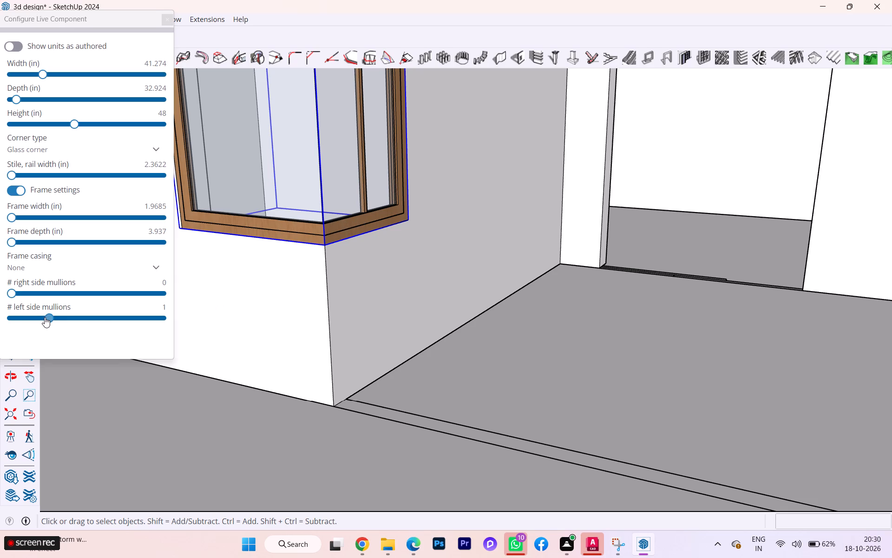
drag(46, 318, 0, 311)
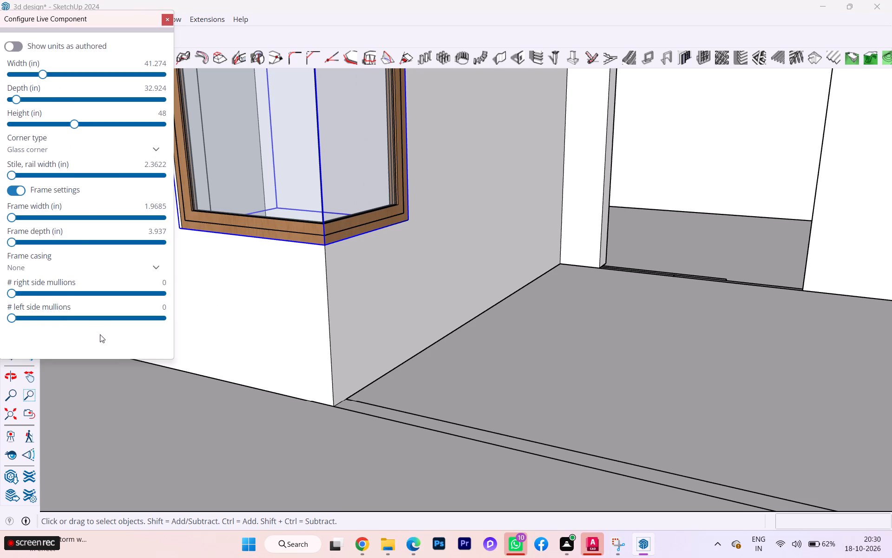
click(94, 363)
Examine the corner window and the window openings on the house front from outside.
scroll(217, 286, down, 9)
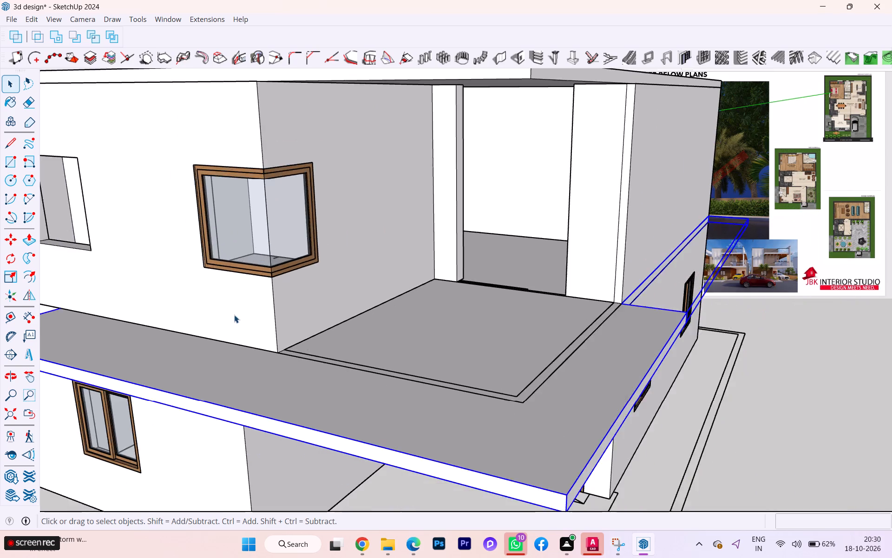
scroll(235, 316, down, 3)
scroll(236, 320, up, 1)
scroll(236, 320, down, 1)
middle_drag(277, 319, 84, 324)
click(71, 315)
scroll(105, 312, down, 1)
middle_drag(110, 312, 273, 303)
scroll(194, 345, down, 2)
middle_drag(185, 351, 269, 342)
scroll(196, 388, up, 3)
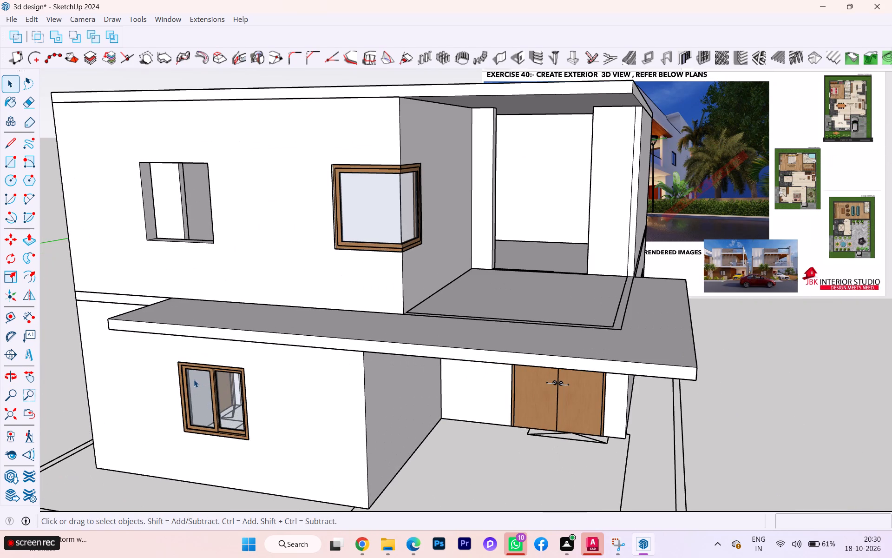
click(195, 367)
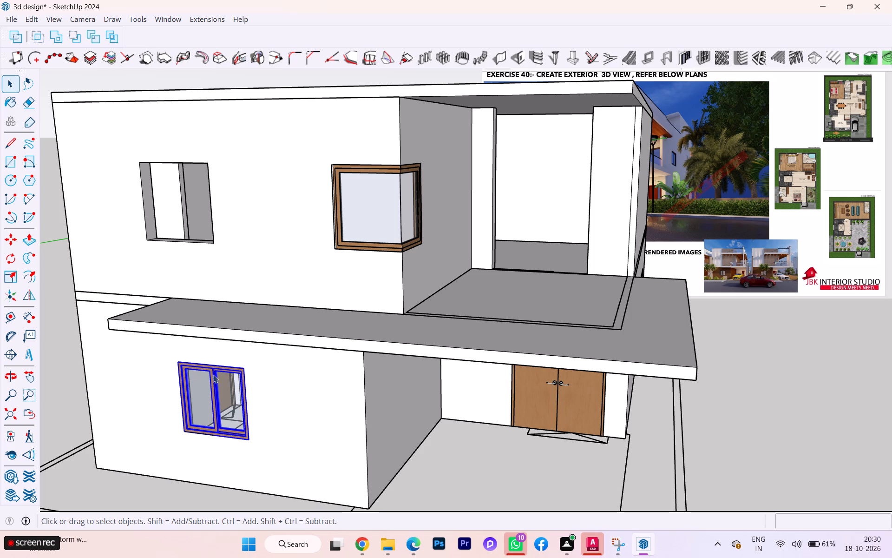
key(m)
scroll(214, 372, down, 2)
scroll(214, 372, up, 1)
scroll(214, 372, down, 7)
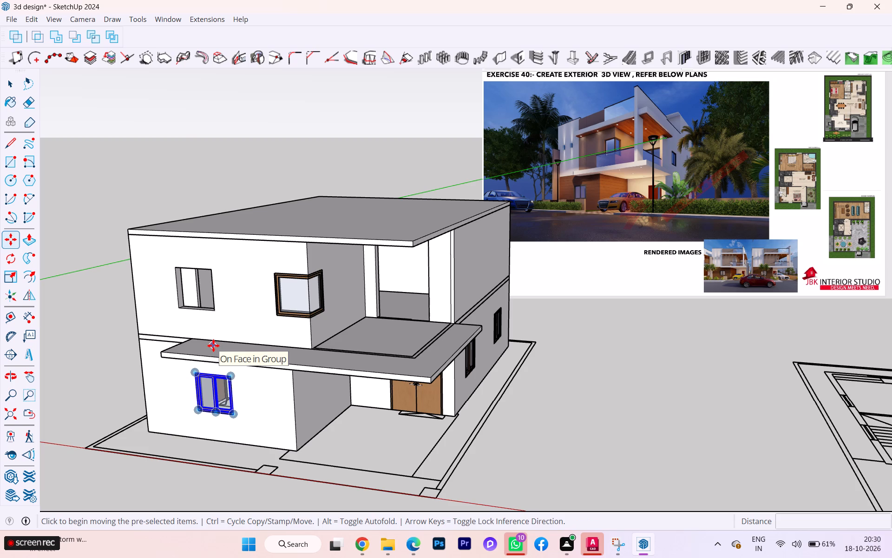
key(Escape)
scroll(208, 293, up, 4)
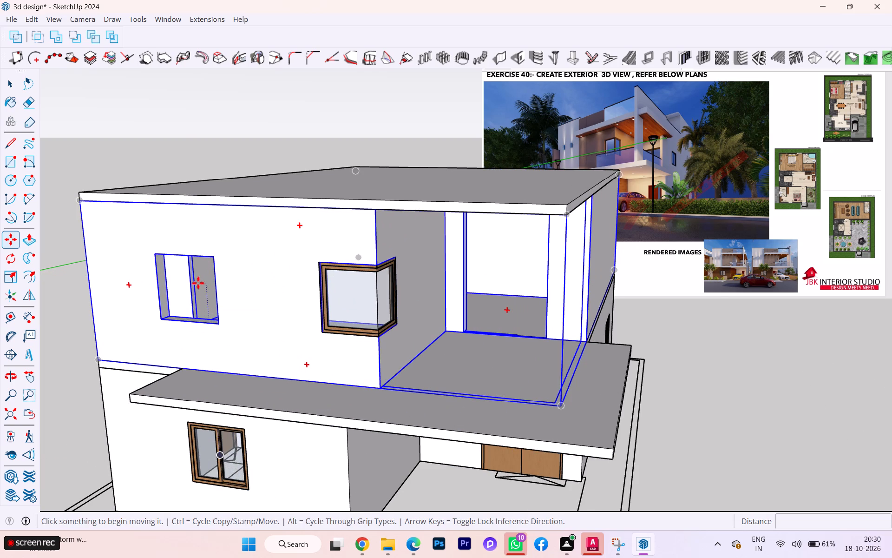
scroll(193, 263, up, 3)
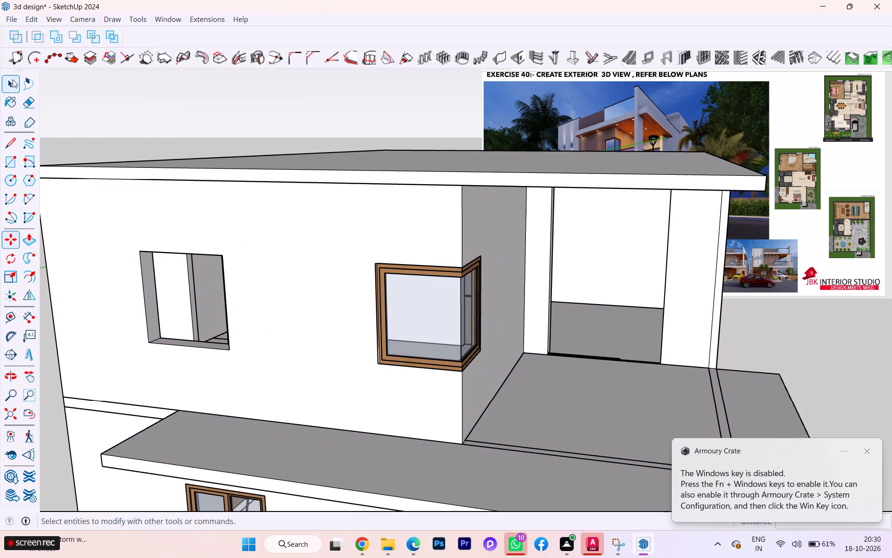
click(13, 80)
Inside the upper-floor wall group, push the top face of the front wall's empty window opening down 4' to close it, and leave the group.
scroll(227, 281, down, 4)
middle_drag(217, 276, 285, 212)
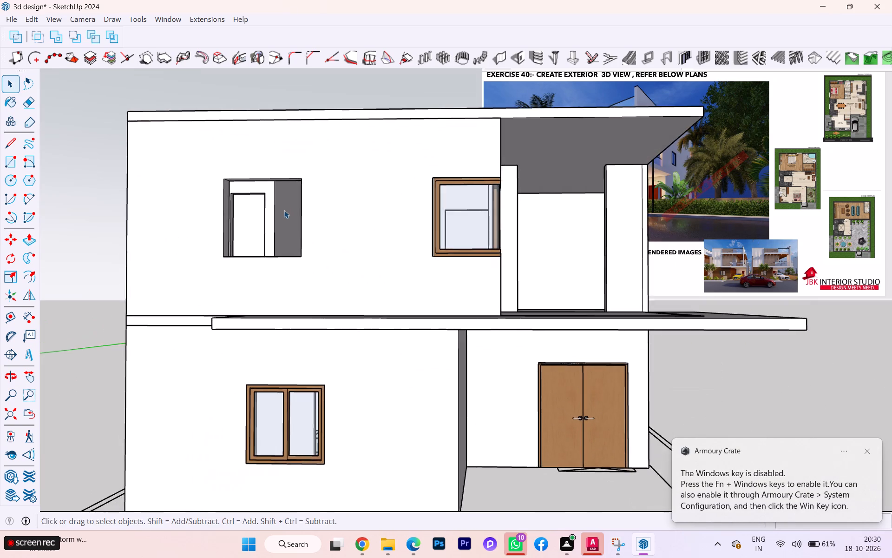
scroll(281, 201, up, 9)
scroll(275, 171, down, 1)
middle_drag(275, 171, 273, 136)
click(268, 140)
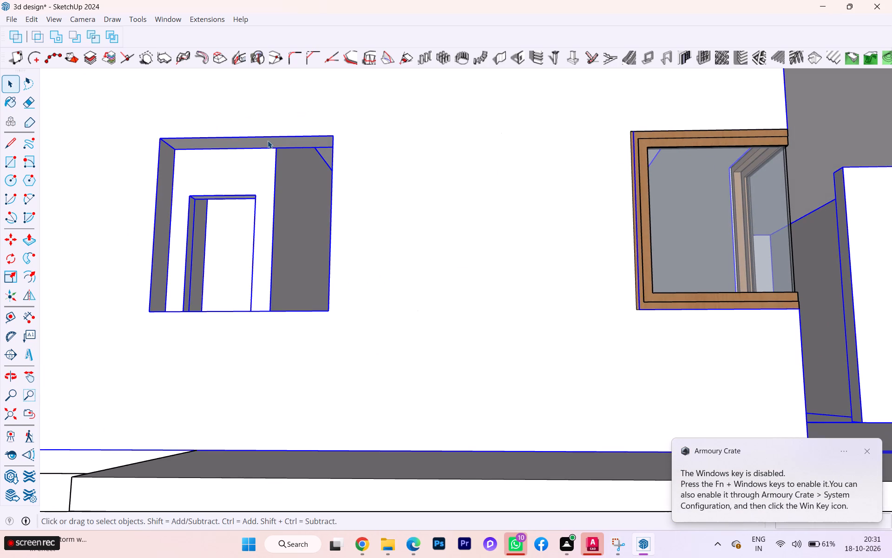
double_click(267, 140)
click(266, 142)
double_click(266, 142)
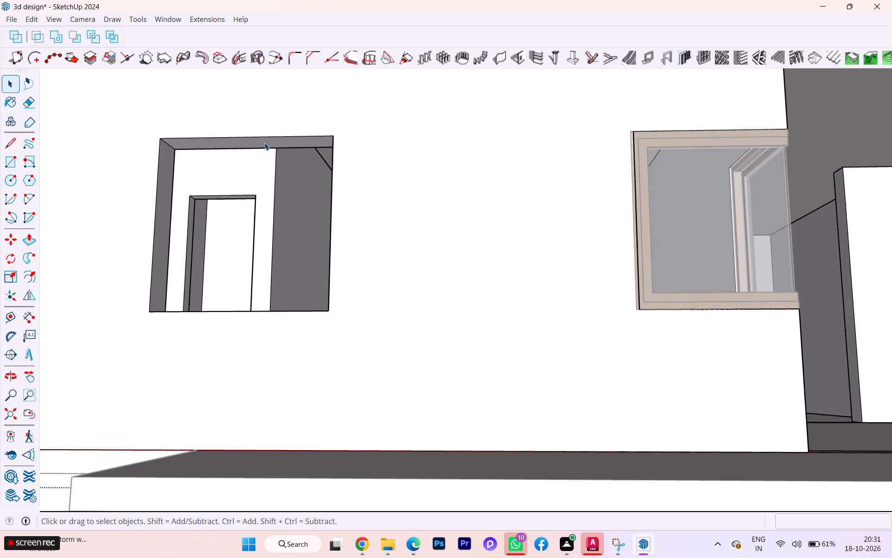
click(264, 142)
click(264, 142)
click(262, 143)
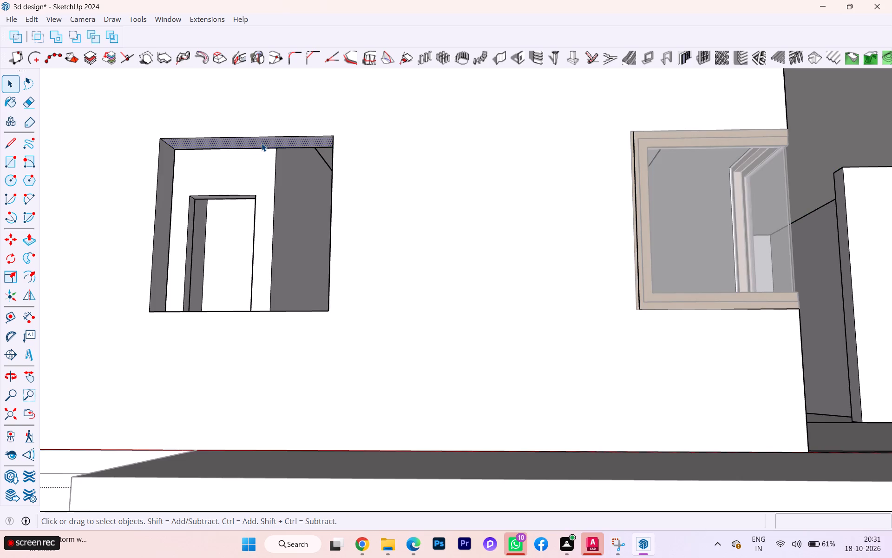
scroll(262, 145, down, 1)
middle_drag(262, 152, 121, 257)
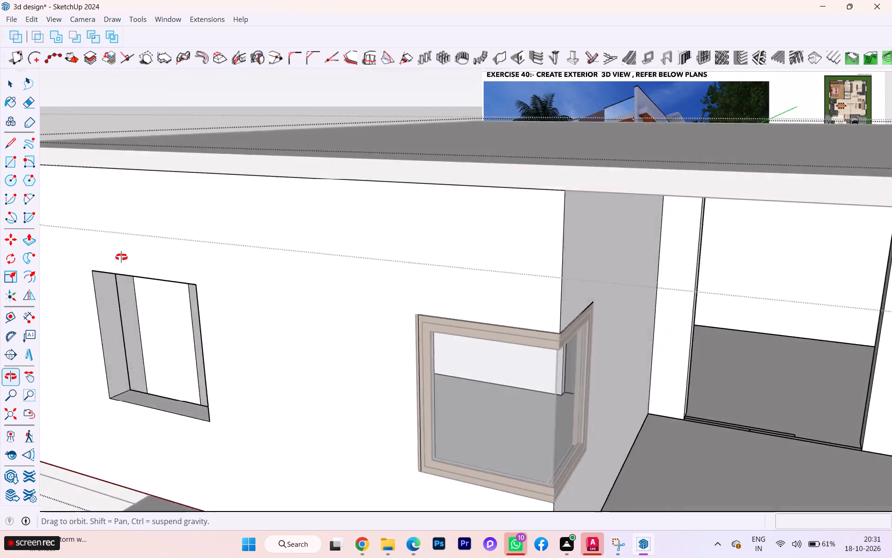
middle_drag(121, 257, 210, 239)
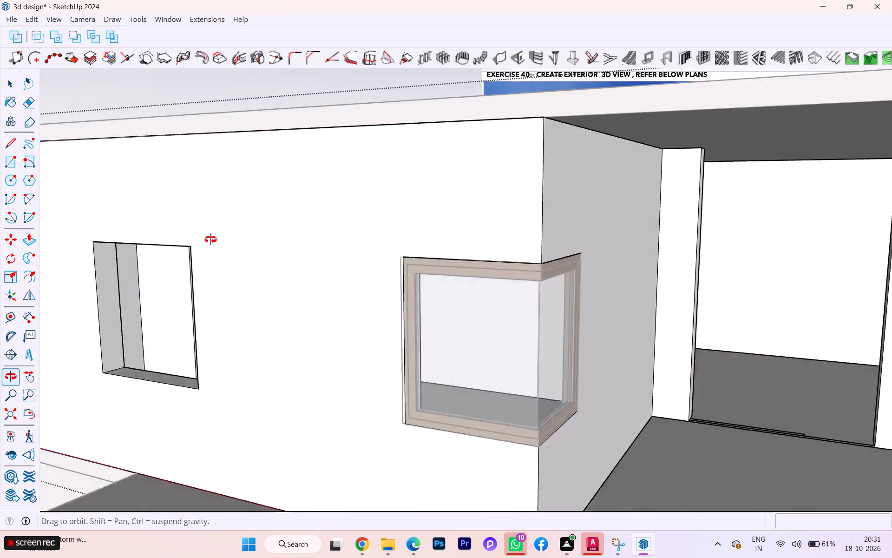
middle_drag(210, 239, 341, 217)
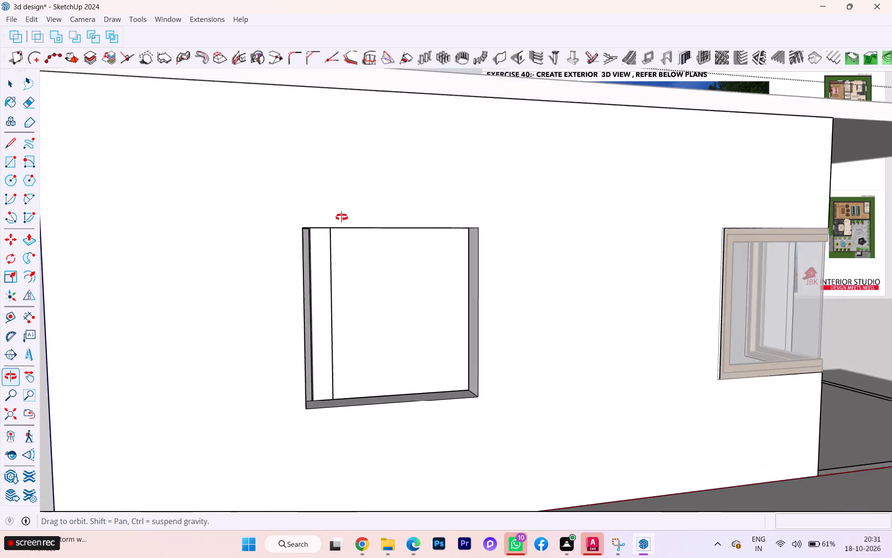
middle_drag(341, 217, 244, 178)
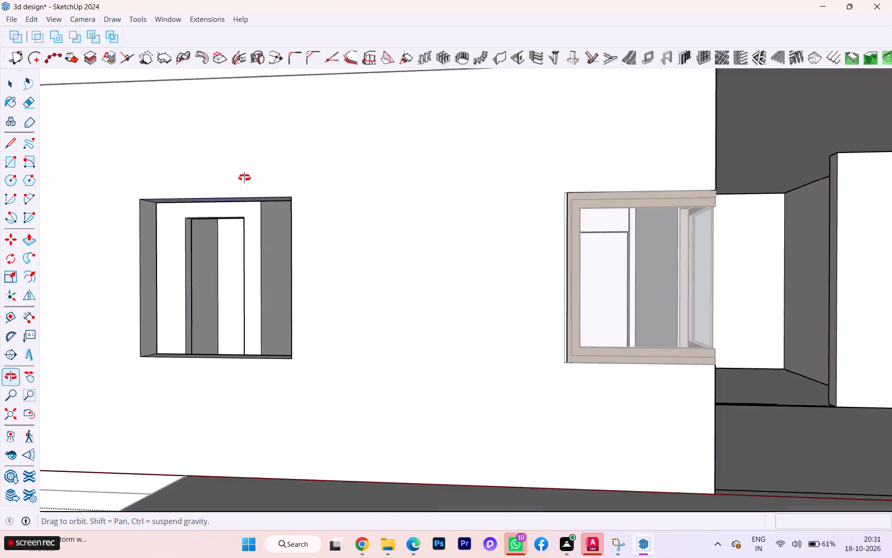
middle_drag(244, 178, 264, 131)
key(p)
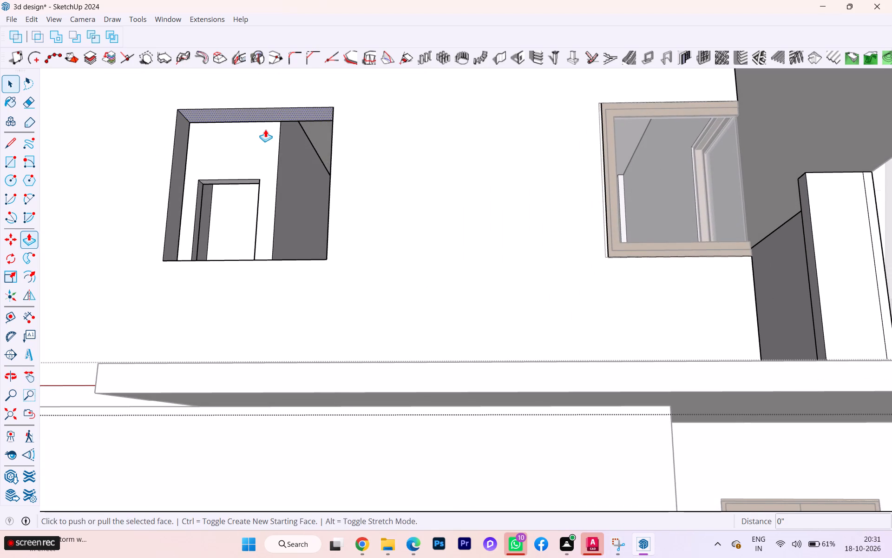
click(268, 115)
click(279, 263)
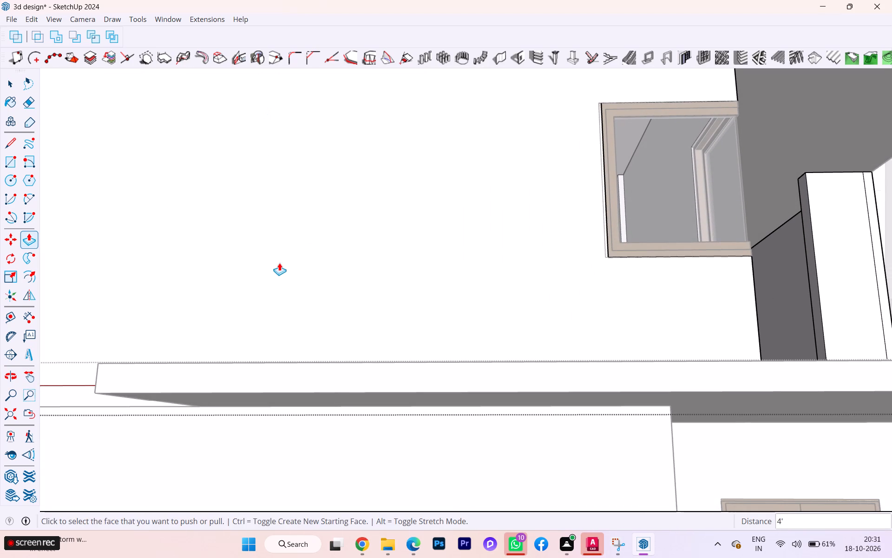
key(space)
scroll(286, 222, down, 3)
scroll(286, 222, up, 1)
scroll(286, 222, down, 3)
scroll(318, 238, up, 1)
scroll(319, 238, down, 5)
scroll(325, 241, up, 1)
middle_drag(325, 241, 292, 344)
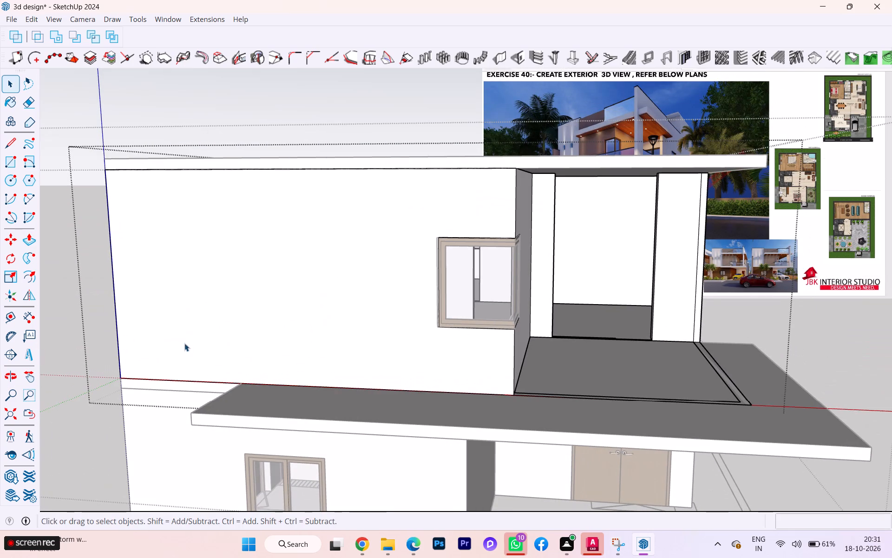
click(91, 284)
scroll(130, 262, down, 2)
scroll(130, 261, up, 4)
scroll(130, 261, down, 5)
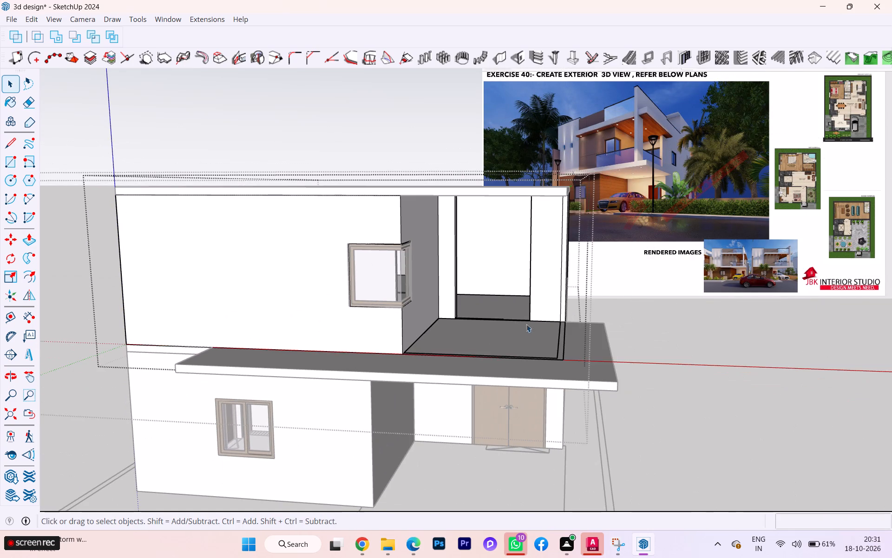
click(702, 366)
scroll(684, 350, down, 1)
click(681, 351)
Examine the whole house from several sides together with the Exercise 40 rendered reference image.
scroll(681, 351, down, 1)
middle_drag(681, 351, 610, 358)
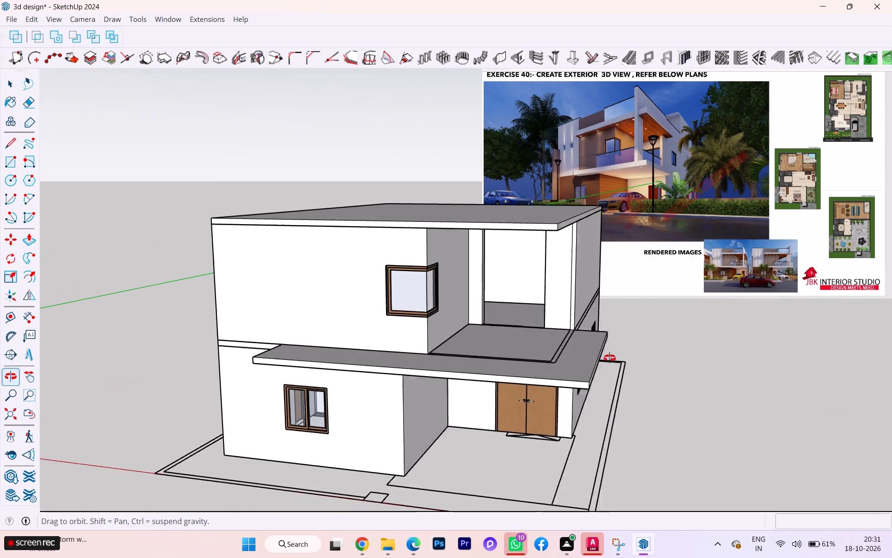
middle_drag(610, 358, 511, 369)
click(732, 429)
scroll(538, 347, down, 4)
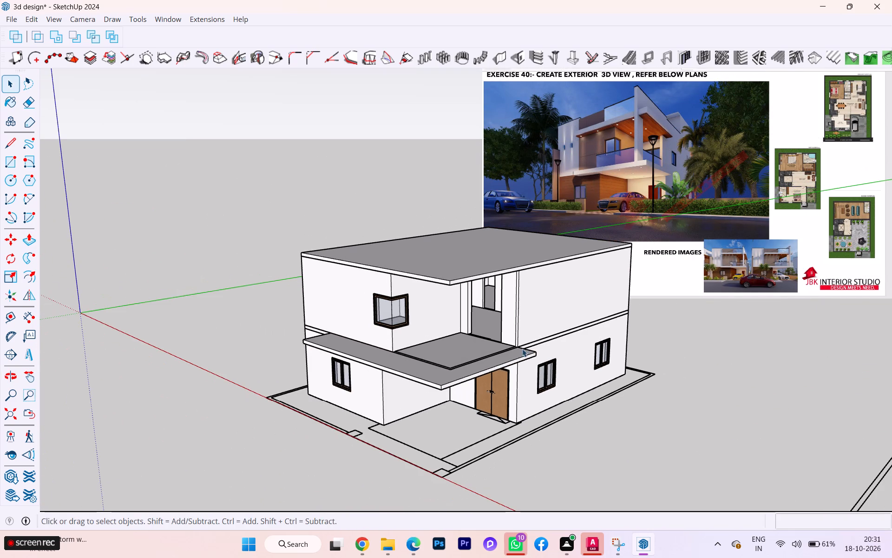
scroll(468, 347, down, 1)
scroll(468, 347, up, 1)
scroll(441, 374, down, 2)
middle_drag(440, 375, 623, 416)
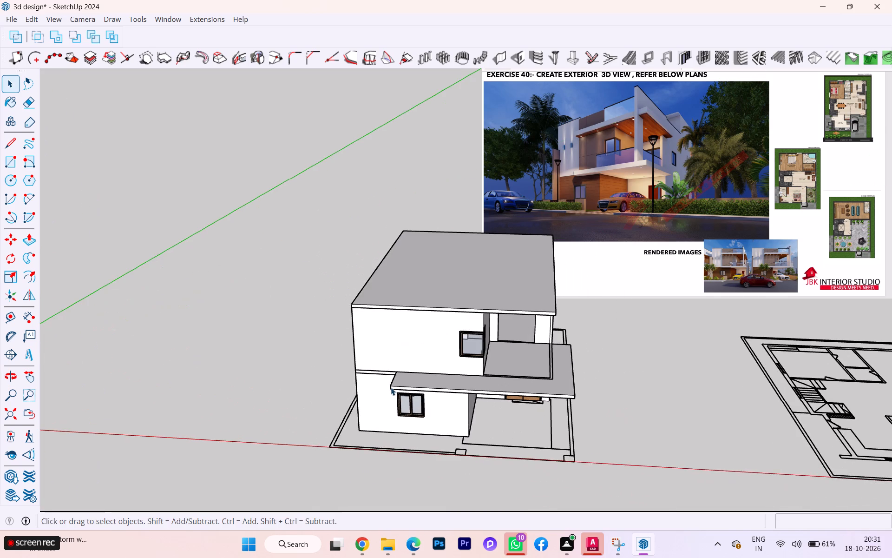
scroll(391, 387, down, 2)
scroll(836, 224, up, 5)
scroll(850, 232, down, 2)
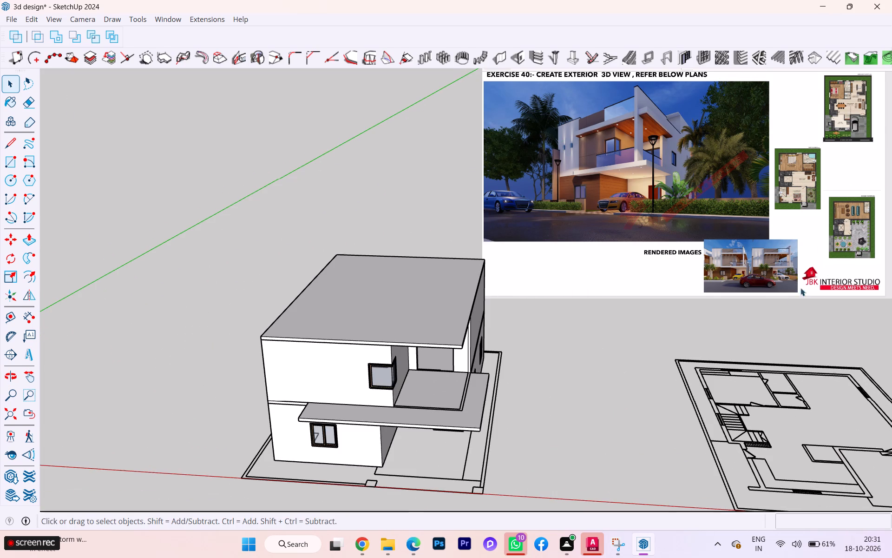
Switch to the workbook PDF in Microsoft Edge and study the Exercise 40 first floor and second floor plans.
click(414, 543)
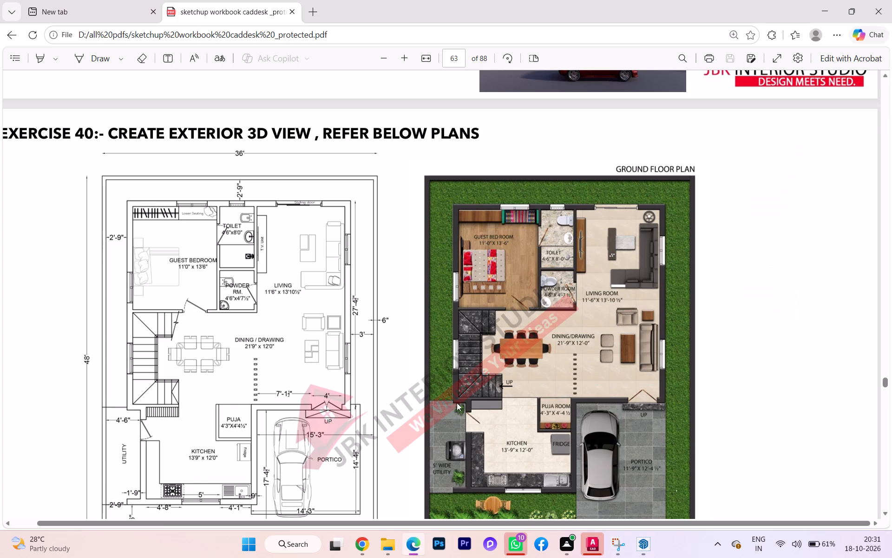
scroll(472, 385, down, 3)
scroll(472, 385, up, 1)
scroll(472, 385, down, 10)
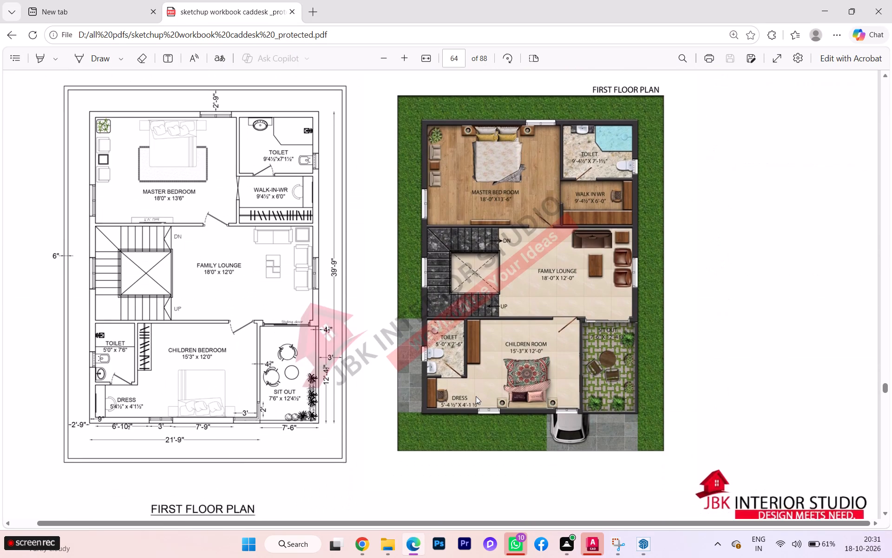
scroll(476, 396, down, 5)
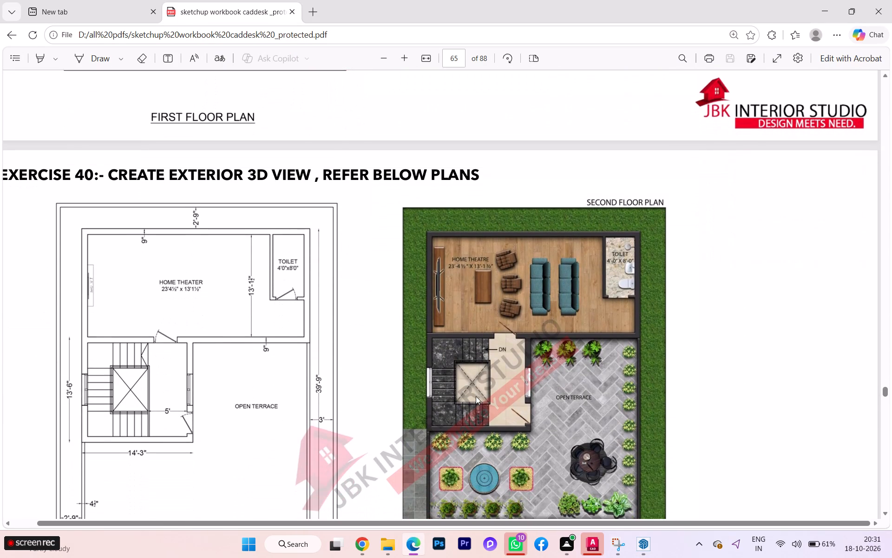
scroll(476, 396, down, 2)
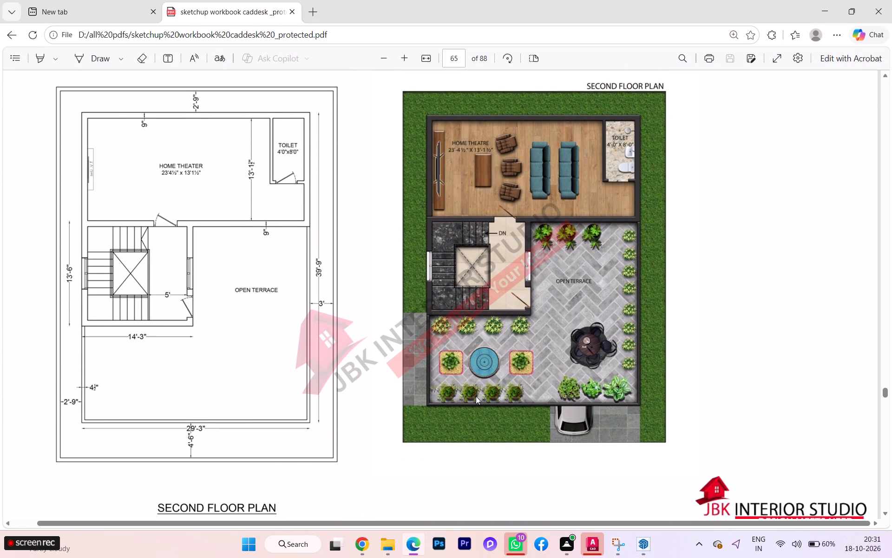
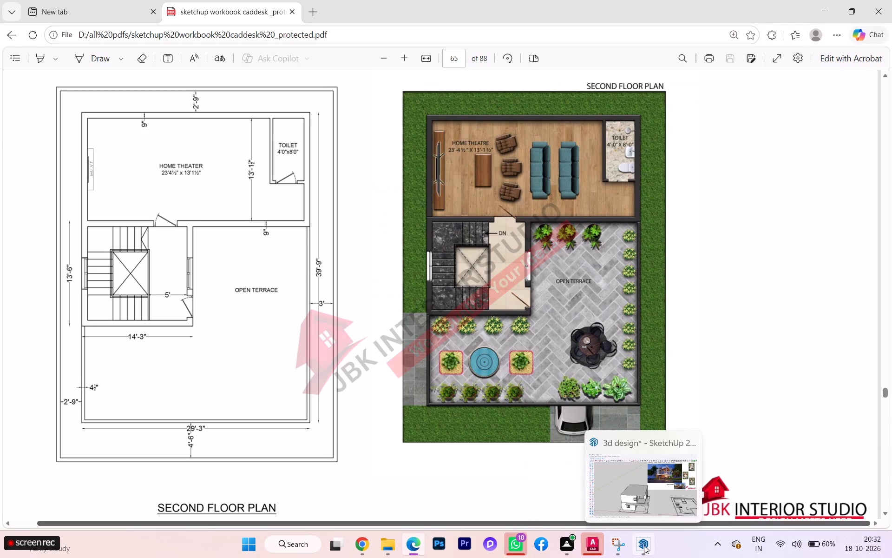
Switch back to the SketchUp house model and examine the front, the corner window and the upper-floor terrace opening.
click(644, 512)
scroll(534, 387, up, 1)
scroll(534, 389, down, 1)
scroll(534, 390, up, 4)
middle_drag(488, 394, 378, 359)
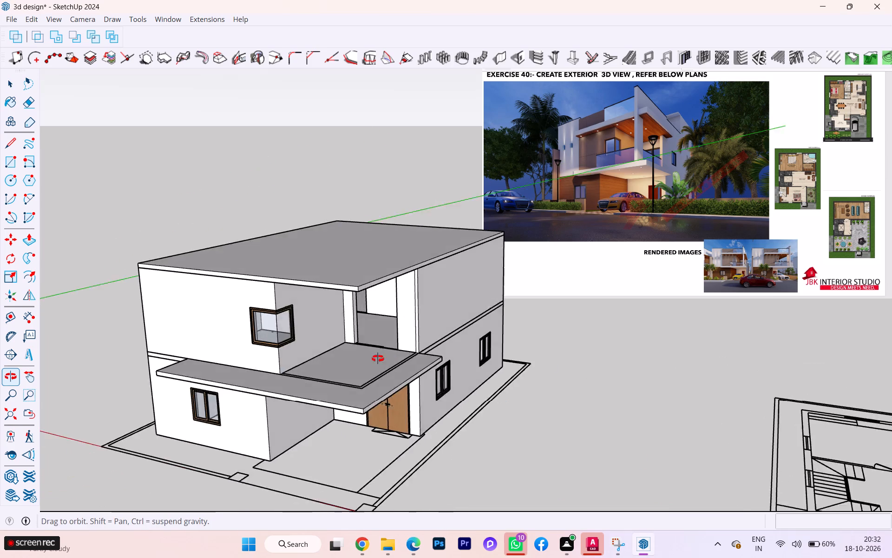
middle_drag(378, 359, 290, 353)
scroll(377, 329, up, 3)
scroll(384, 326, down, 1)
middle_drag(388, 327, 477, 319)
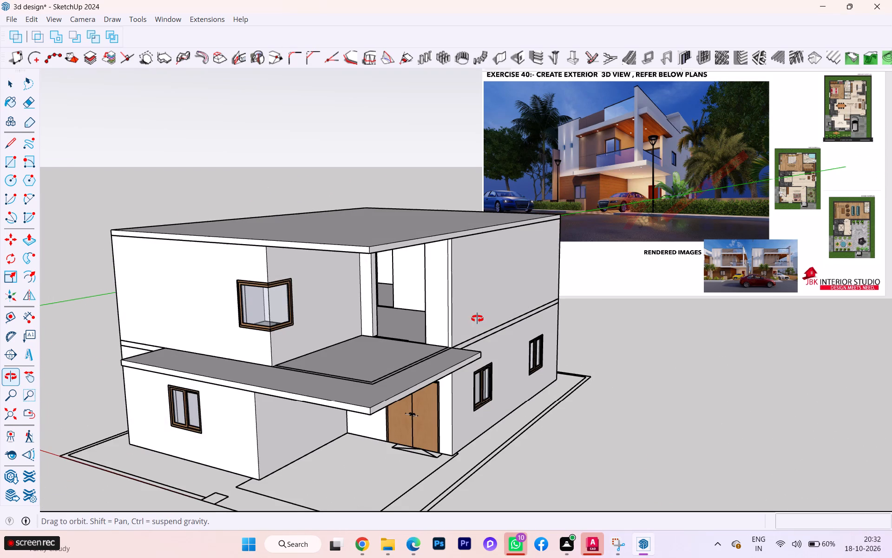
middle_drag(477, 319, 478, 319)
Open 3D Warehouse and search the models for "sliding door".
click(12, 478)
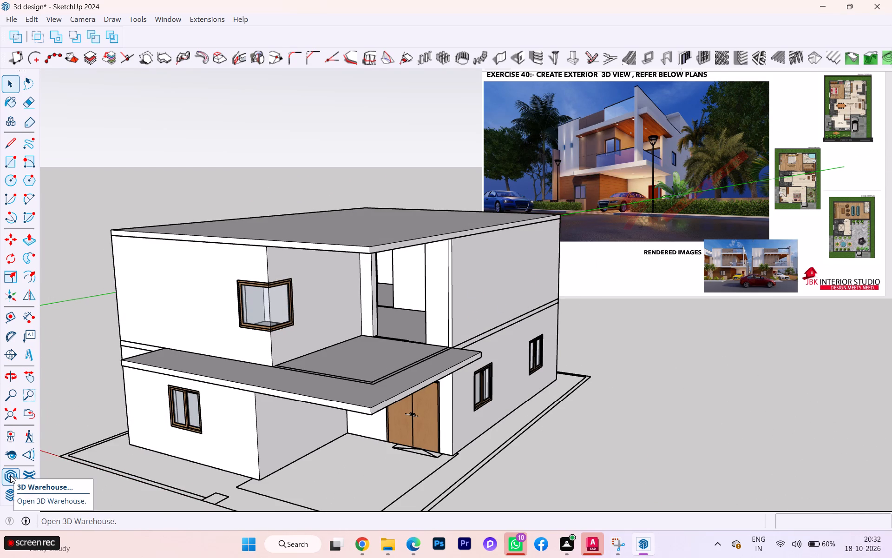
double_click(8, 477)
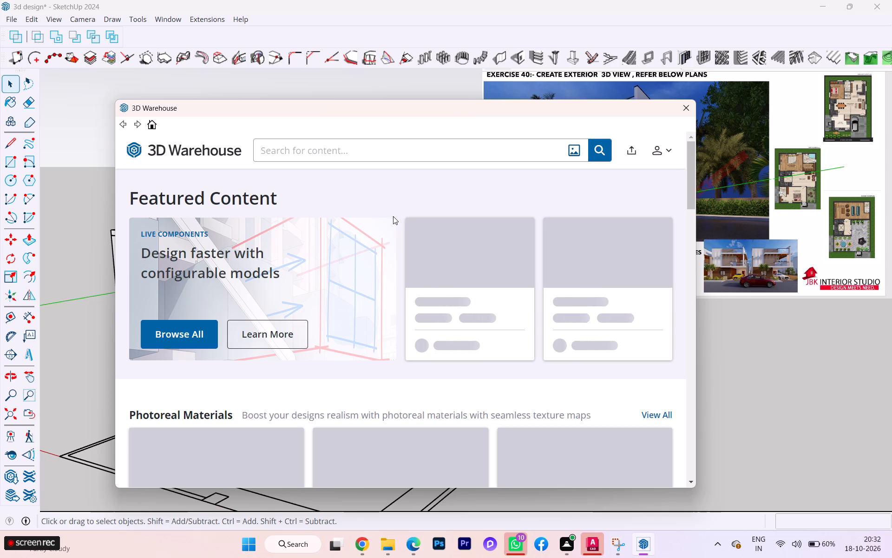
click(340, 151)
text(slif)
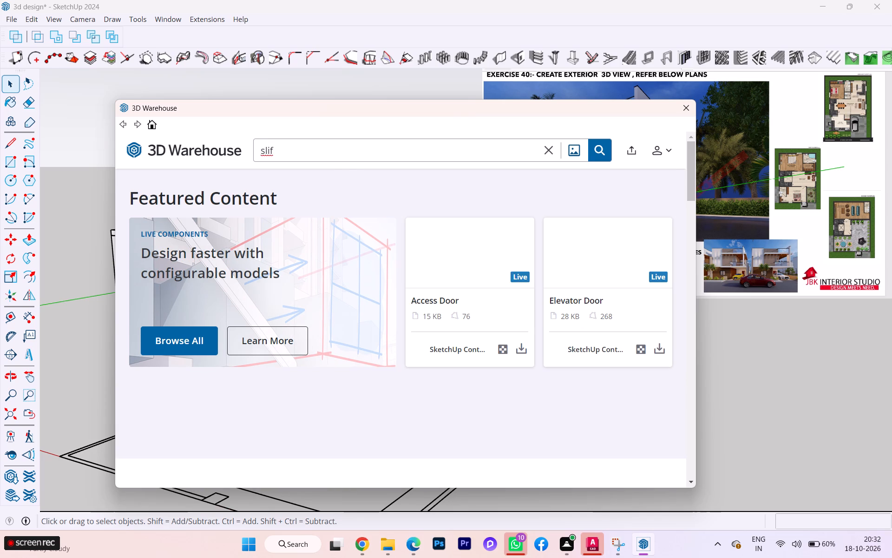
key(BackSpace)
text(din)
text(g door)
key(Return)
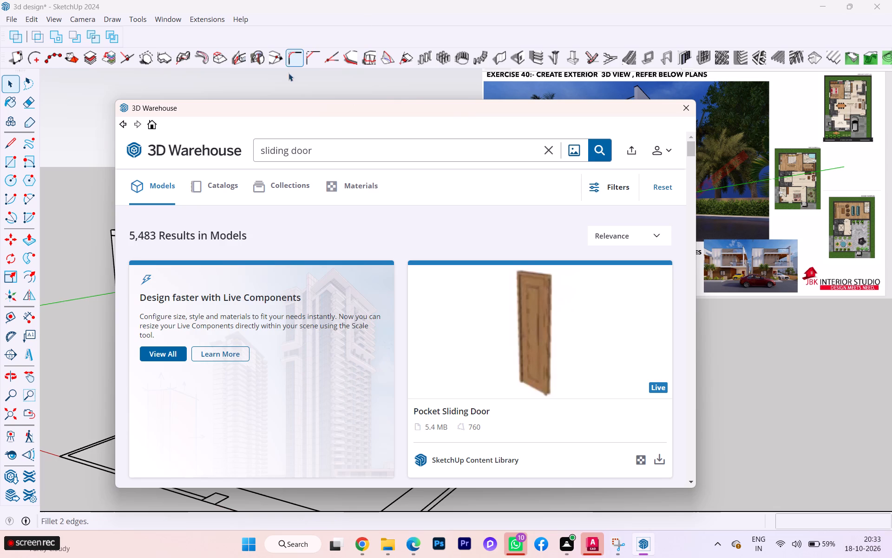
Look through the sliding door models for one that suits the house's upper-floor terrace opening.
scroll(298, 226, down, 6)
scroll(309, 262, up, 1)
scroll(309, 263, down, 2)
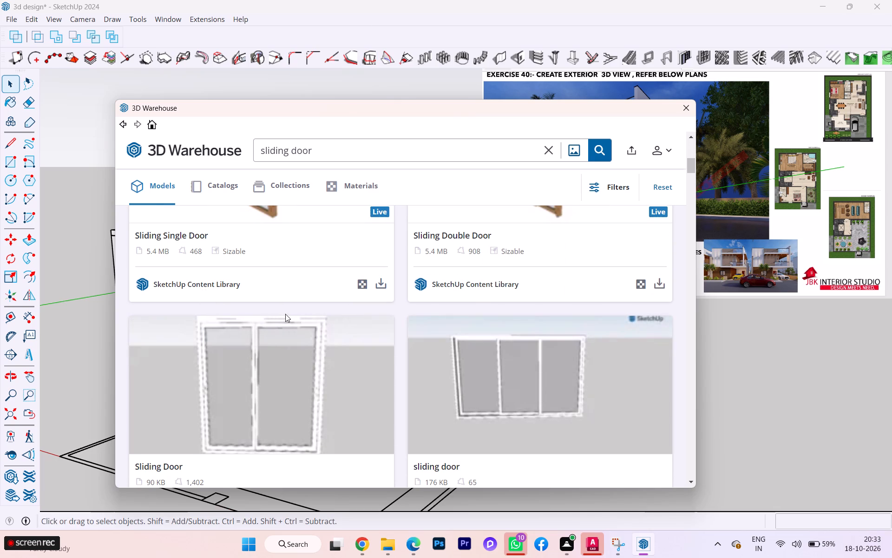
scroll(285, 314, down, 2)
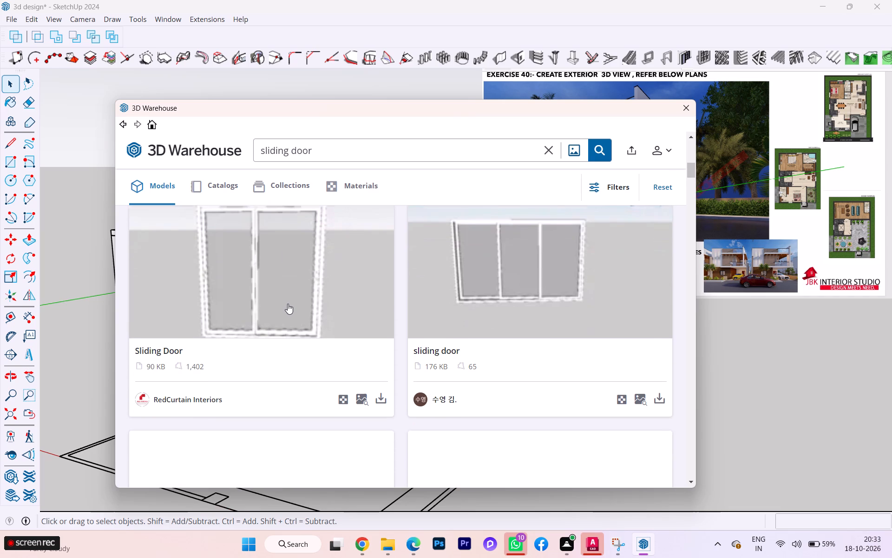
scroll(288, 303, down, 4)
scroll(289, 292, up, 2)
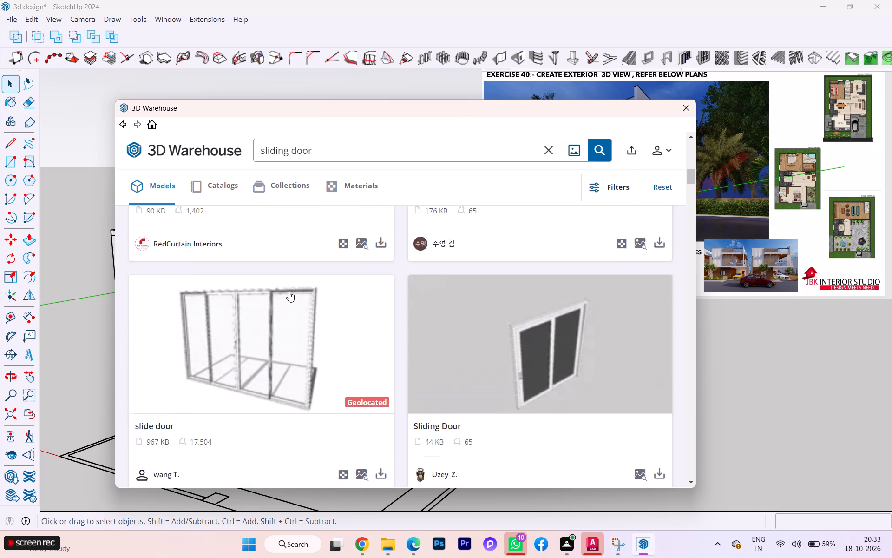
scroll(289, 292, up, 2)
scroll(289, 291, down, 1)
scroll(289, 291, up, 3)
scroll(289, 291, down, 2)
scroll(289, 291, up, 3)
scroll(289, 291, down, 3)
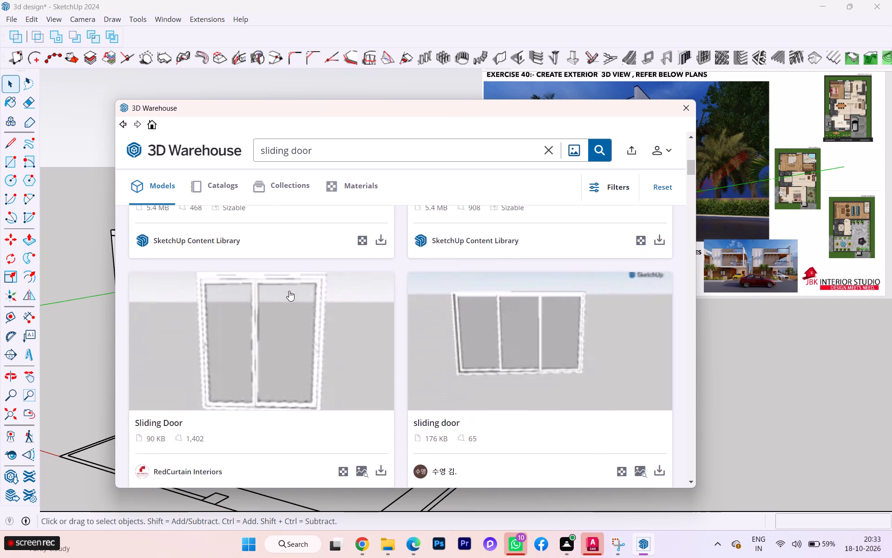
scroll(289, 291, down, 5)
scroll(289, 291, up, 1)
scroll(289, 291, down, 2)
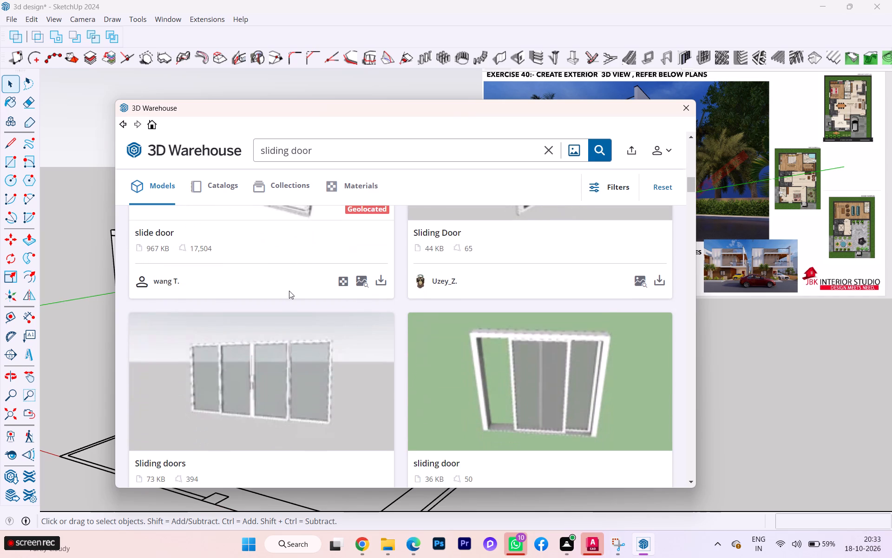
scroll(289, 291, down, 3)
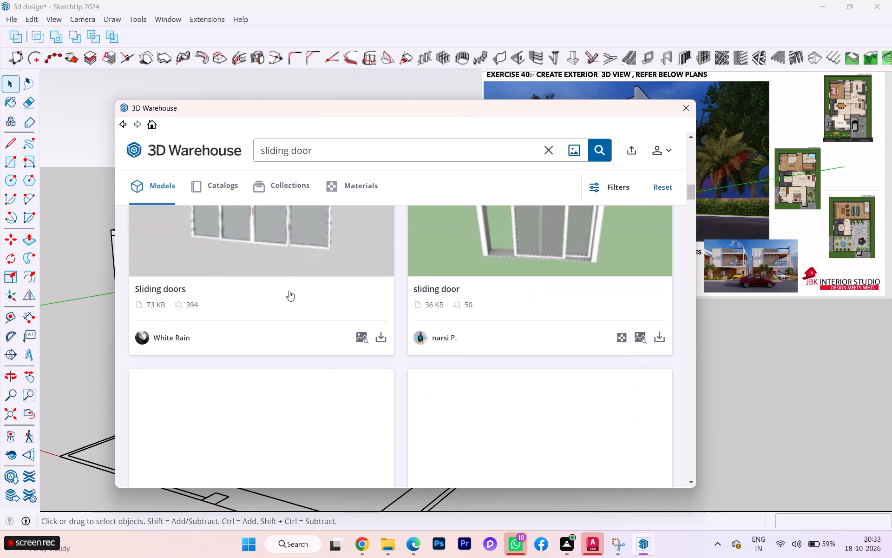
scroll(289, 291, down, 3)
scroll(290, 315, up, 1)
scroll(290, 315, down, 2)
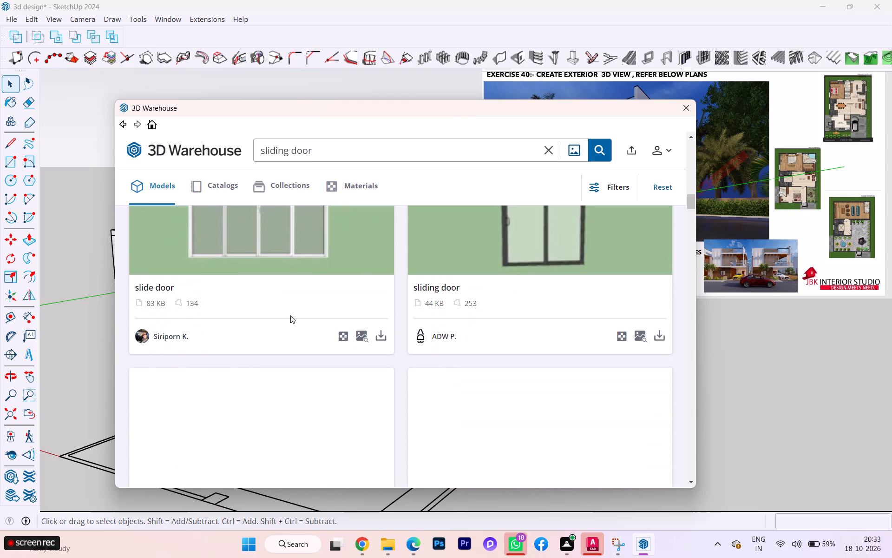
scroll(290, 315, down, 4)
scroll(290, 315, up, 1)
scroll(290, 315, down, 1)
scroll(290, 315, up, 1)
scroll(290, 315, down, 2)
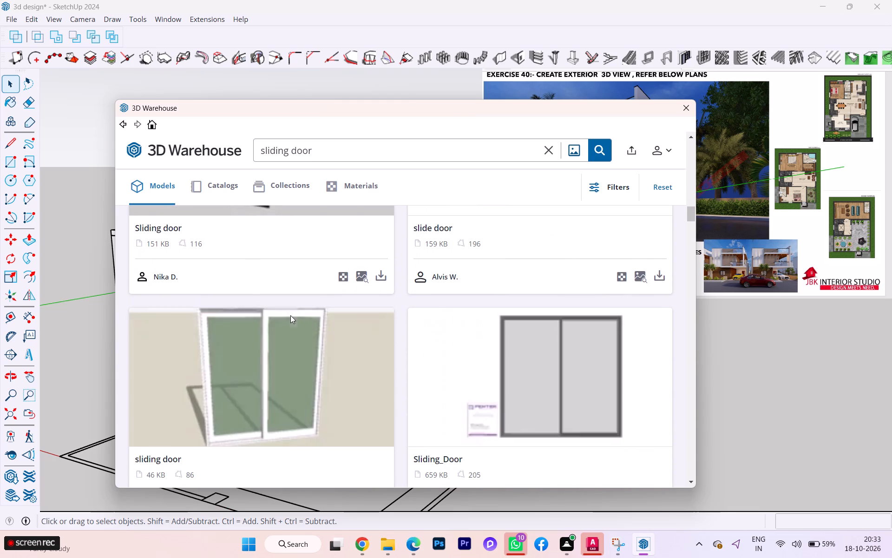
scroll(290, 315, down, 1)
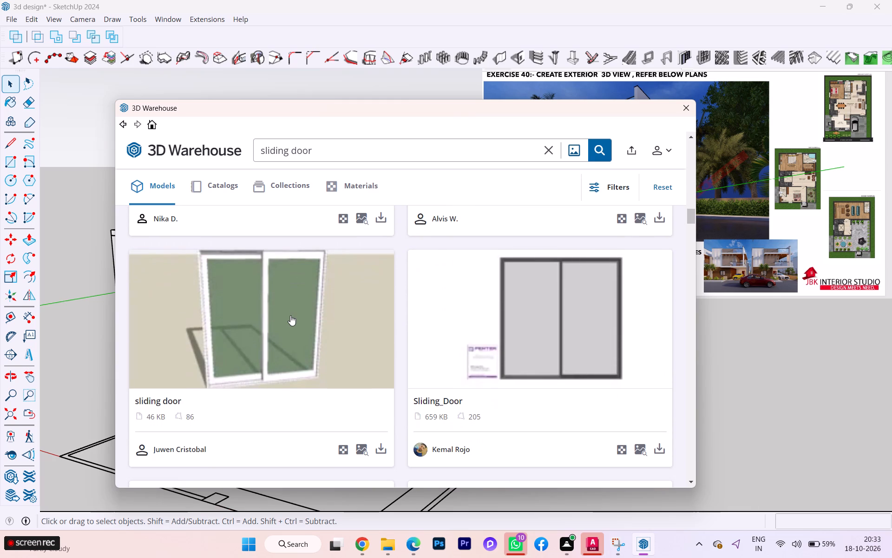
scroll(290, 315, down, 3)
scroll(290, 315, up, 3)
scroll(290, 315, down, 5)
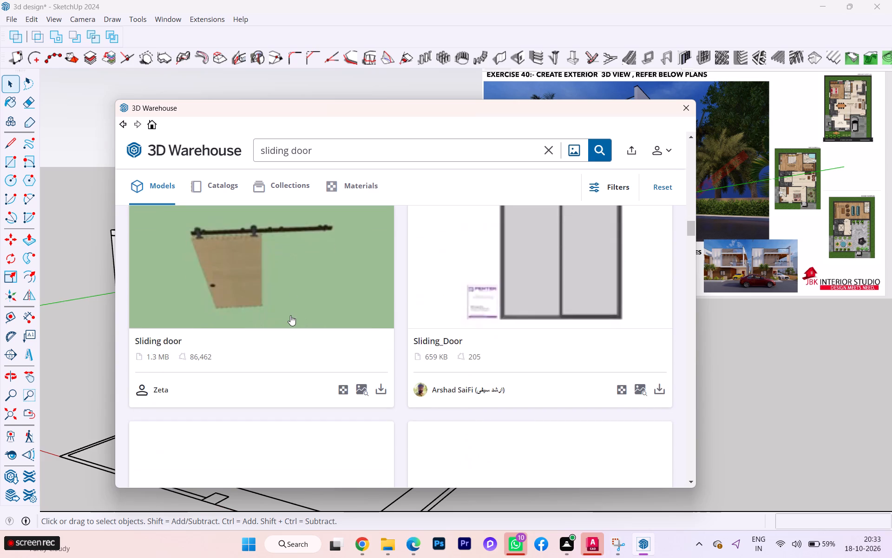
scroll(290, 315, down, 2)
scroll(290, 315, up, 1)
scroll(290, 315, down, 1)
scroll(290, 315, up, 1)
scroll(290, 315, down, 4)
scroll(290, 315, up, 2)
scroll(290, 315, down, 3)
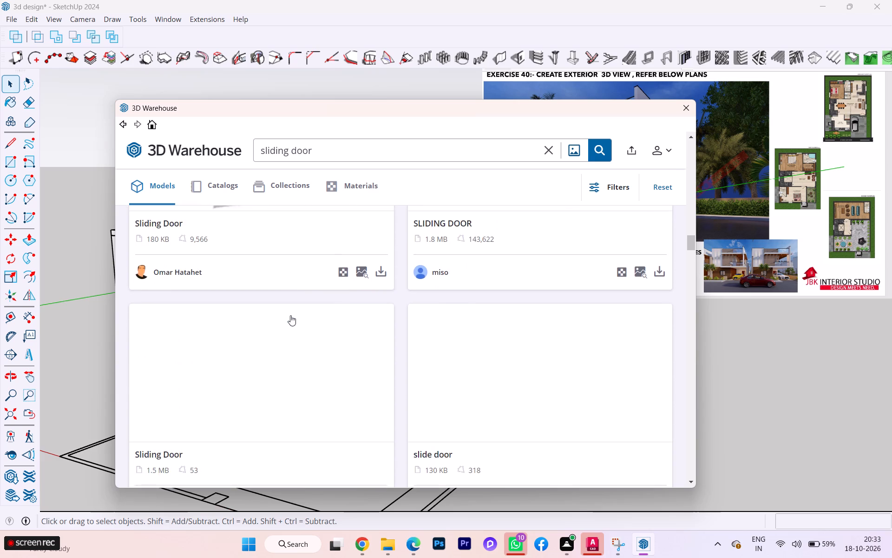
scroll(290, 315, down, 2)
scroll(290, 315, up, 2)
scroll(290, 315, down, 1)
scroll(290, 315, up, 4)
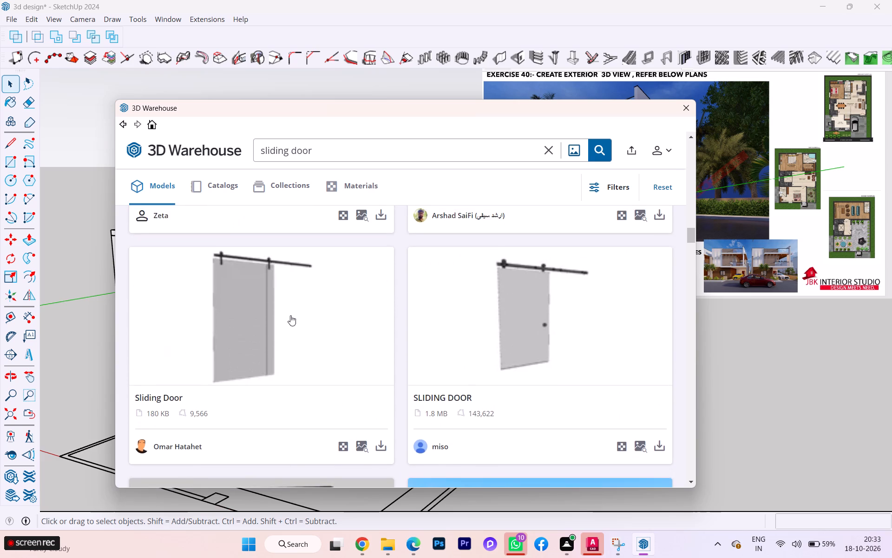
scroll(290, 315, down, 8)
scroll(290, 315, up, 4)
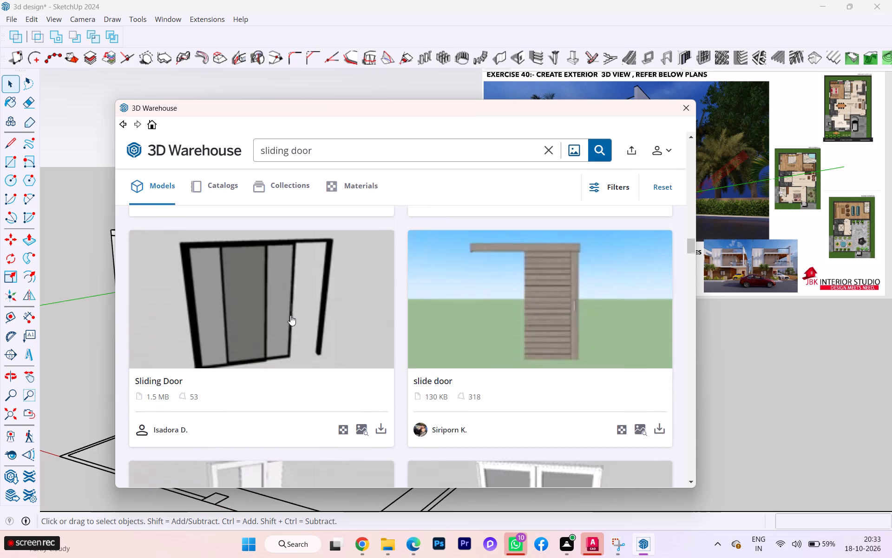
Move the 3D Warehouse window clear of the Exercise 40 rendered image and compare further sliding door models with it.
drag(531, 103, 411, 153)
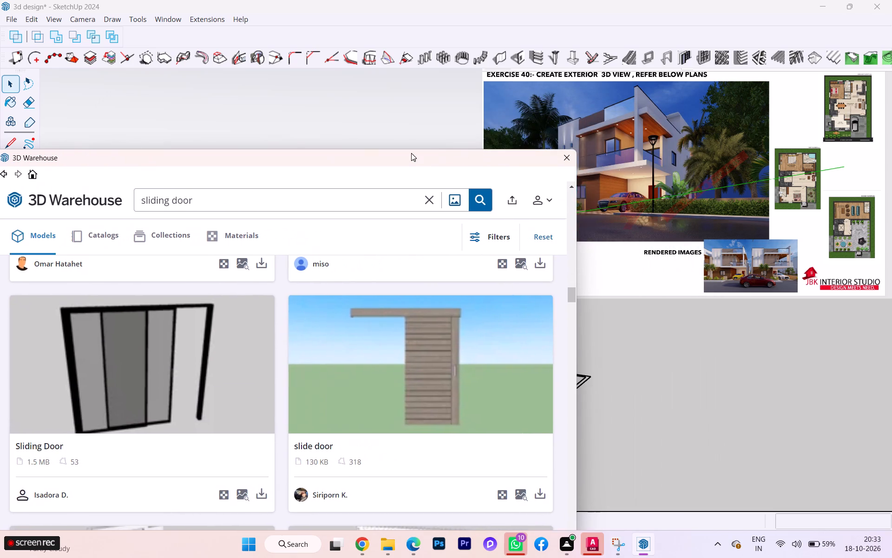
drag(411, 153, 350, 104)
scroll(298, 304, down, 3)
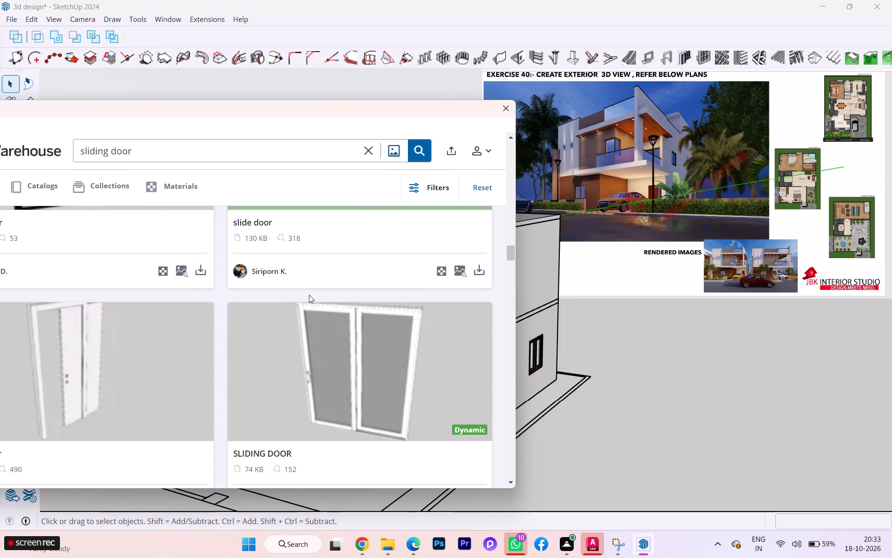
scroll(311, 294, down, 8)
scroll(344, 308, up, 1)
scroll(344, 308, down, 2)
scroll(344, 308, up, 3)
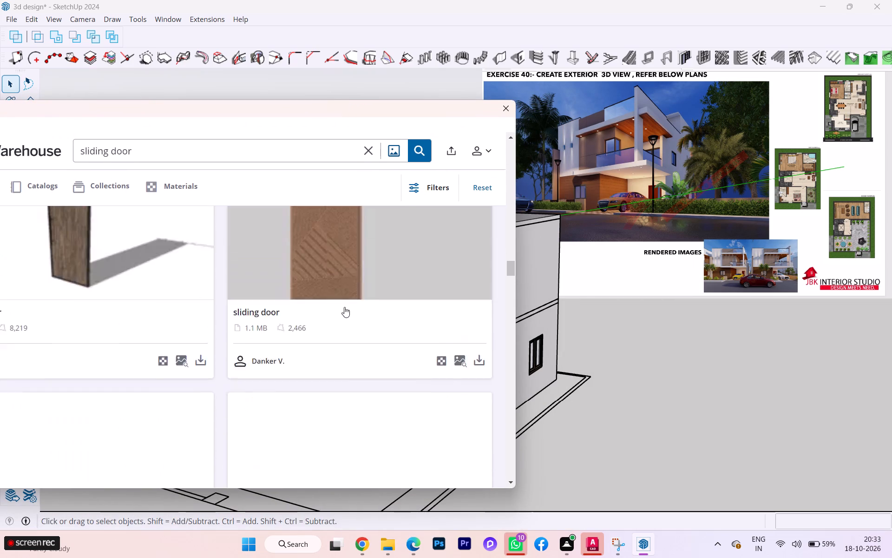
scroll(345, 306, down, 1)
scroll(345, 306, up, 1)
scroll(345, 306, down, 4)
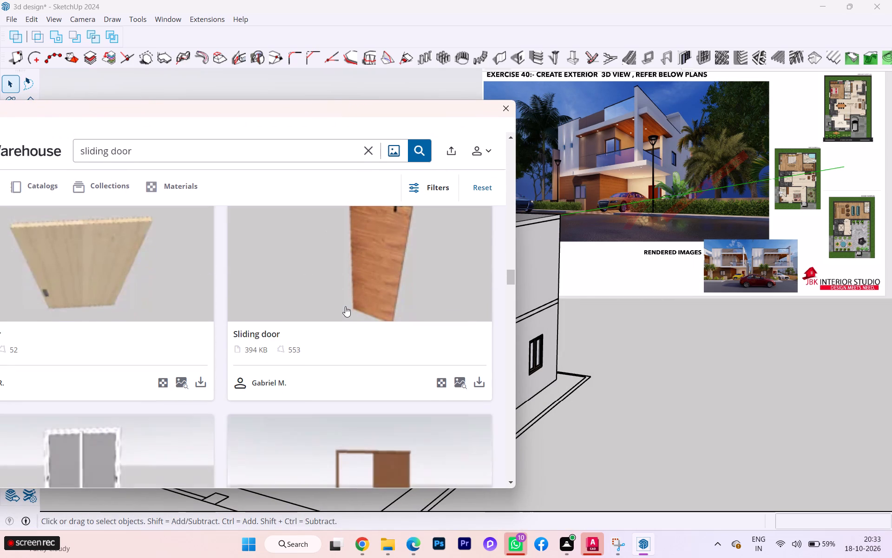
scroll(345, 306, down, 7)
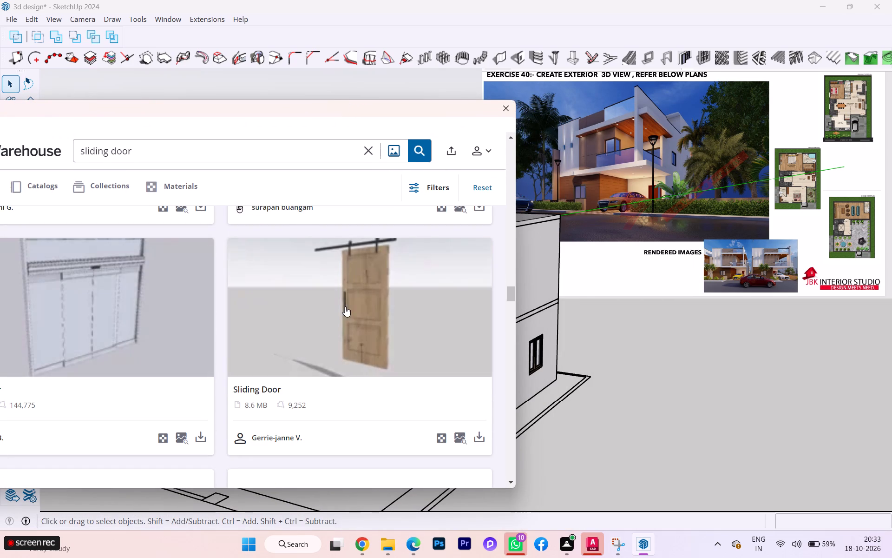
scroll(345, 306, down, 2)
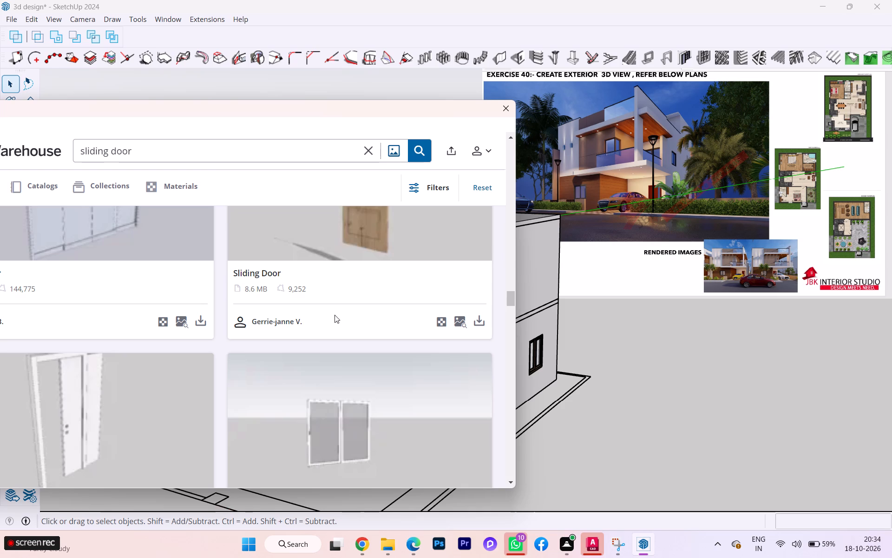
scroll(349, 342, down, 4)
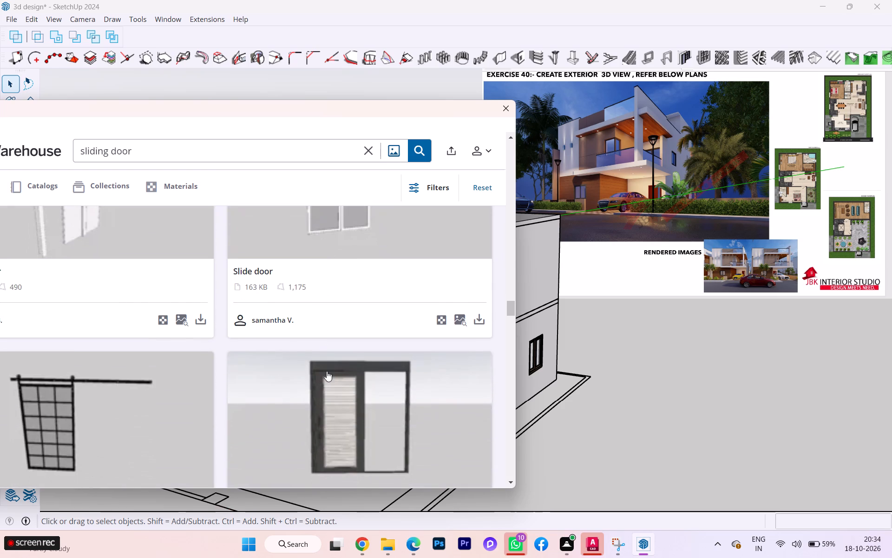
scroll(327, 371, up, 3)
scroll(326, 372, down, 1)
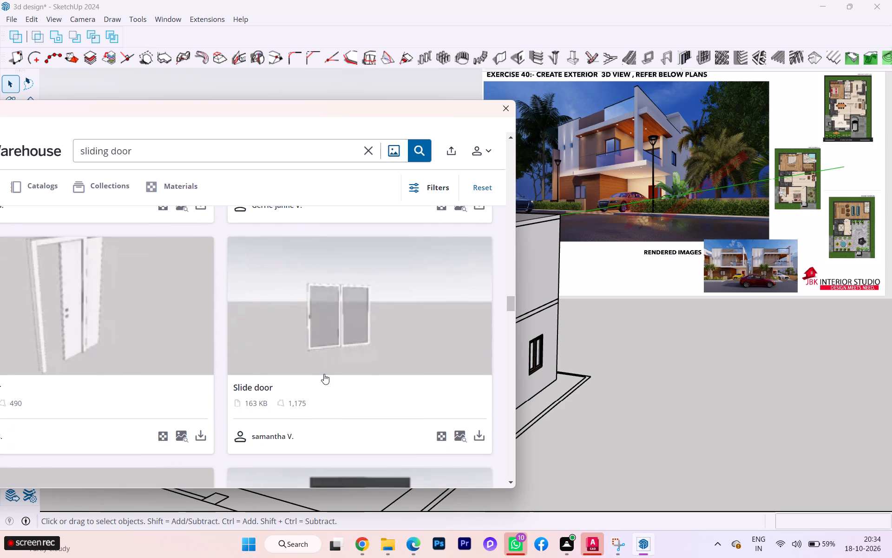
scroll(323, 375, down, 1)
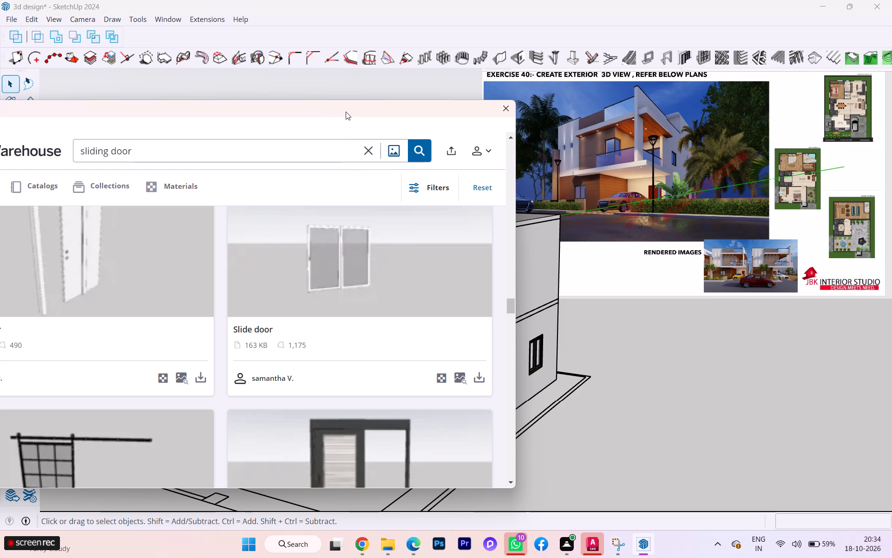
Bring the 3D Warehouse window fully back into view and examine more glazed sliding door models further down the results.
drag(346, 112, 449, 85)
scroll(271, 237, down, 3)
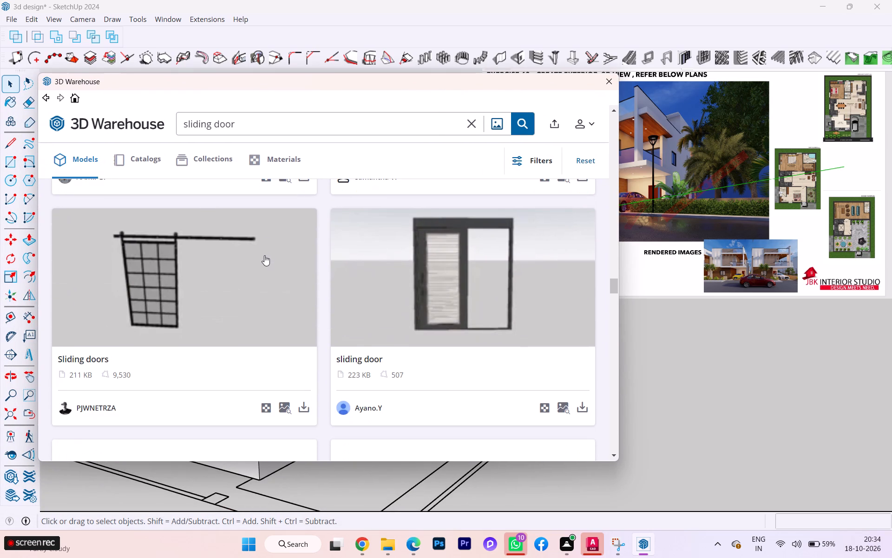
scroll(320, 292, down, 4)
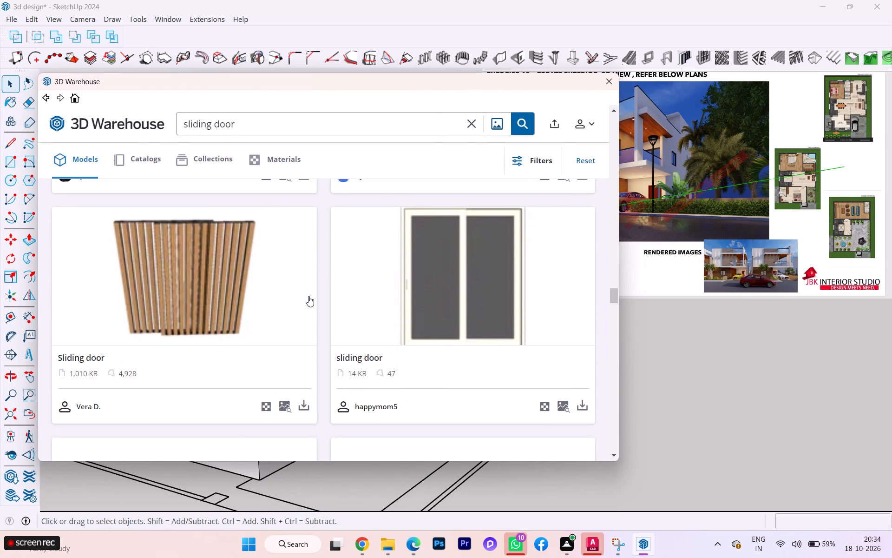
scroll(308, 296, down, 4)
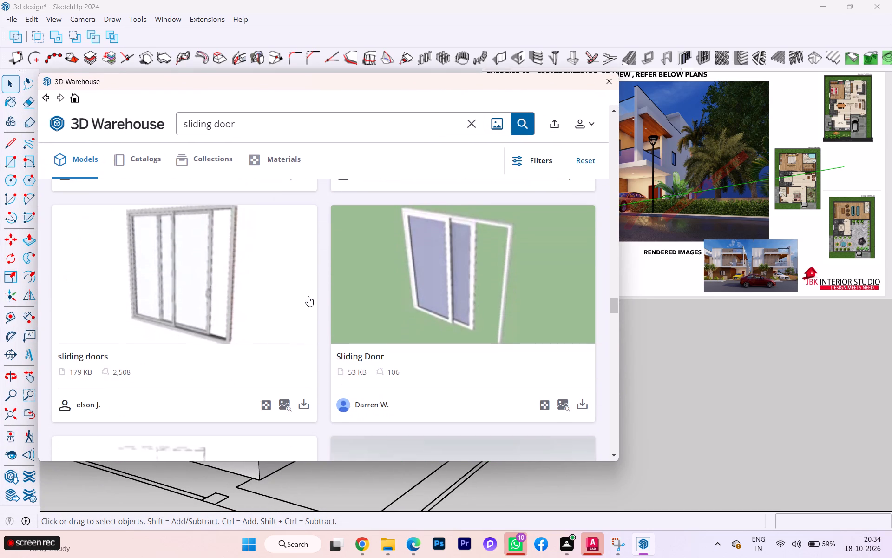
scroll(306, 299, down, 2)
scroll(306, 299, up, 1)
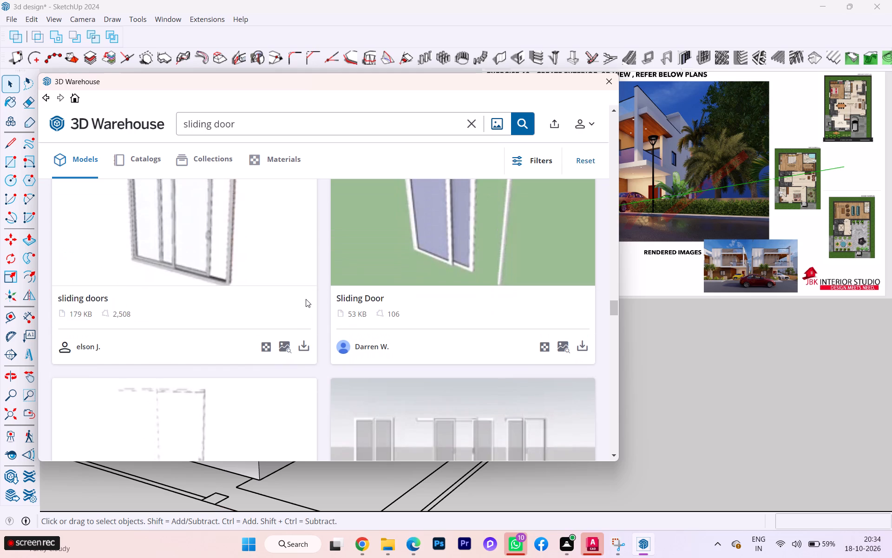
scroll(306, 299, up, 1)
scroll(306, 299, down, 3)
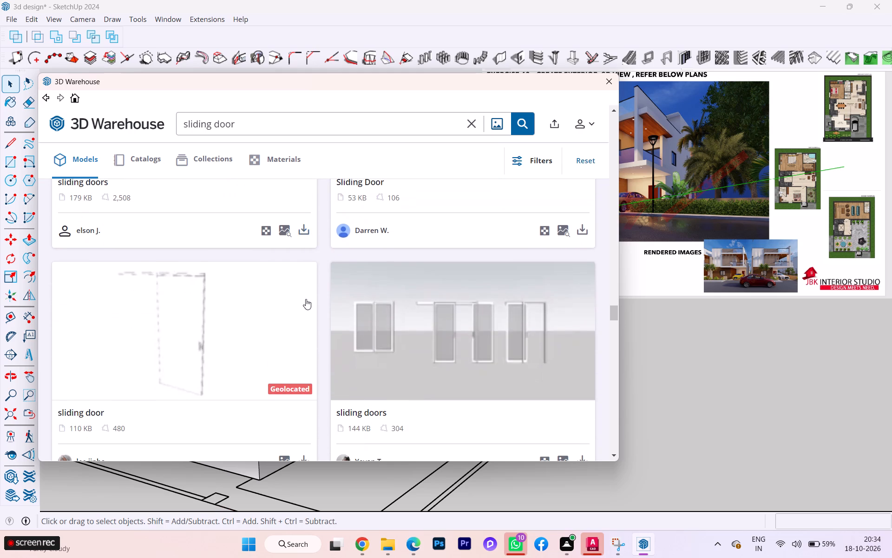
scroll(306, 299, down, 8)
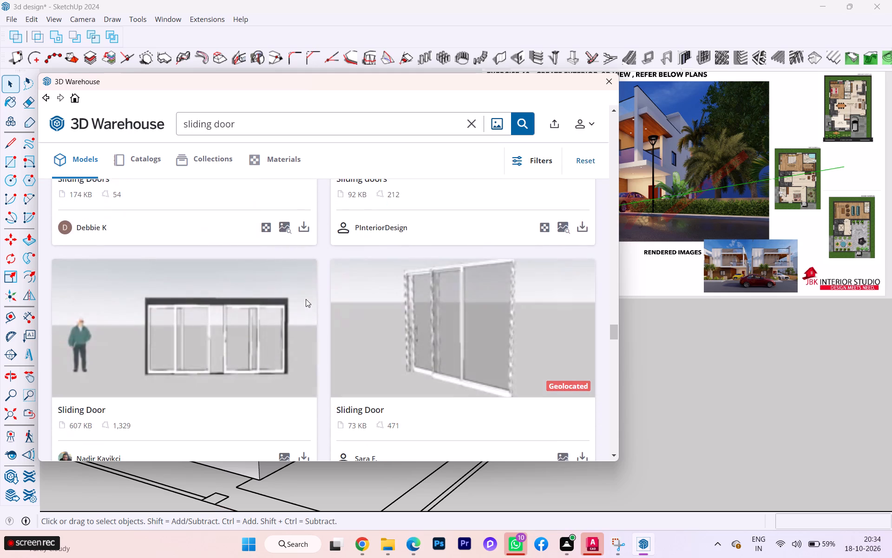
scroll(306, 299, down, 2)
scroll(306, 299, up, 1)
scroll(306, 299, down, 2)
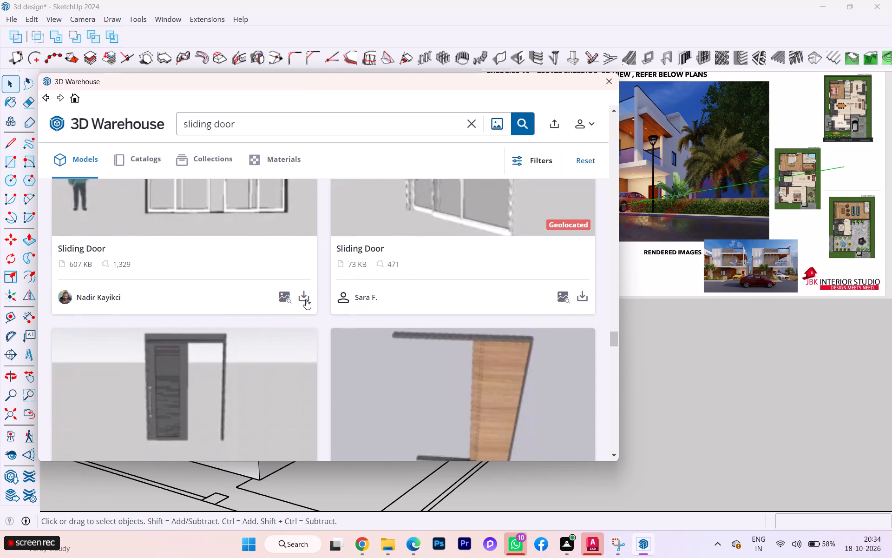
scroll(306, 299, down, 6)
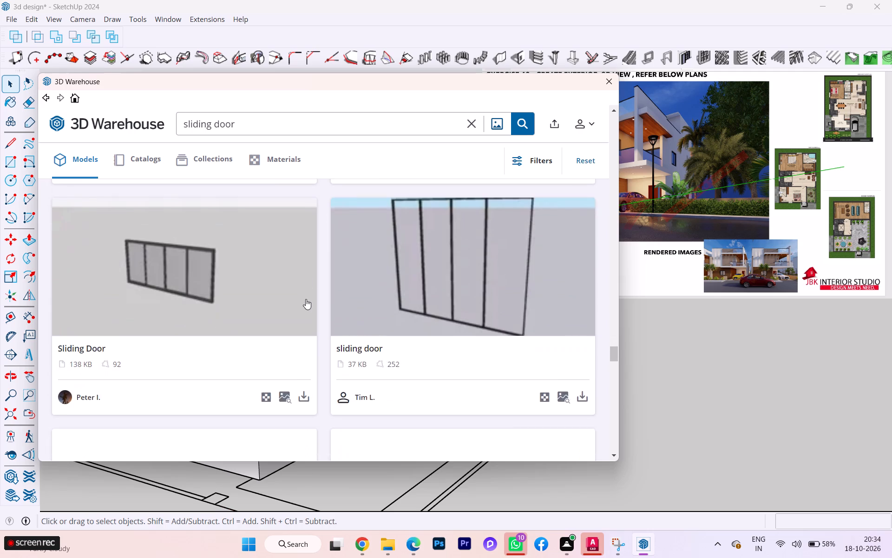
scroll(306, 299, down, 3)
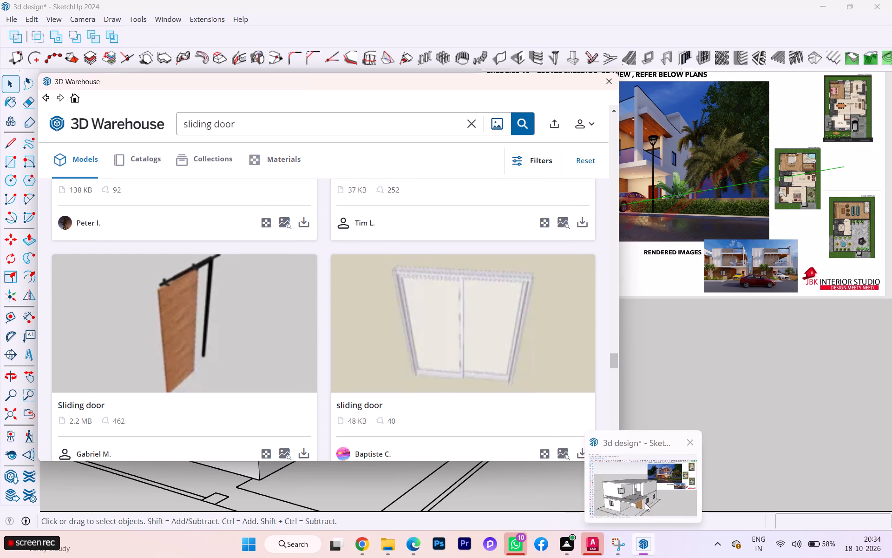
click(645, 503)
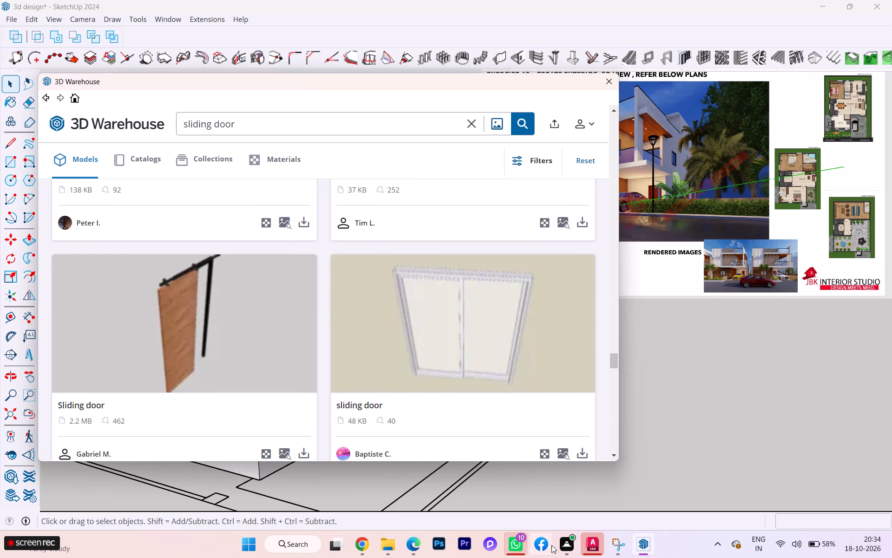
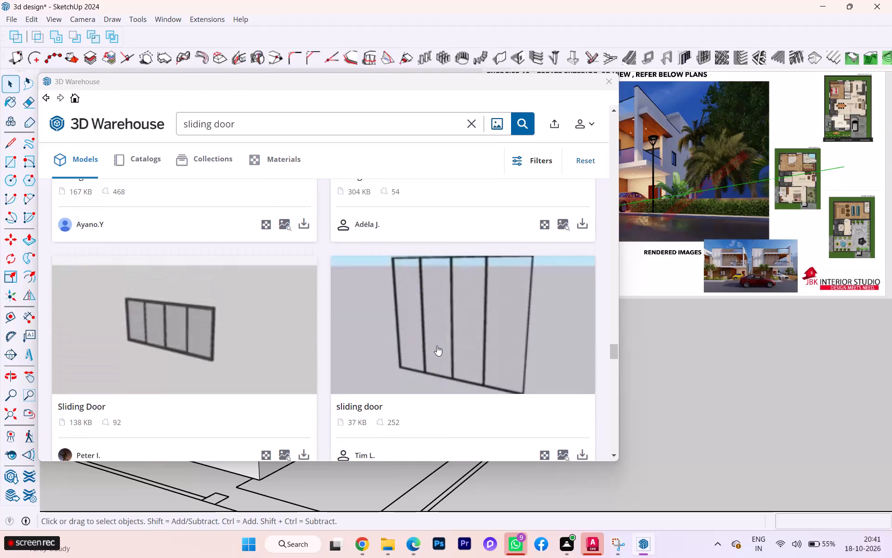
Move the 3D Warehouse window clear of the house model and examine further sliding door models against the terrace opening.
scroll(423, 358, down, 2)
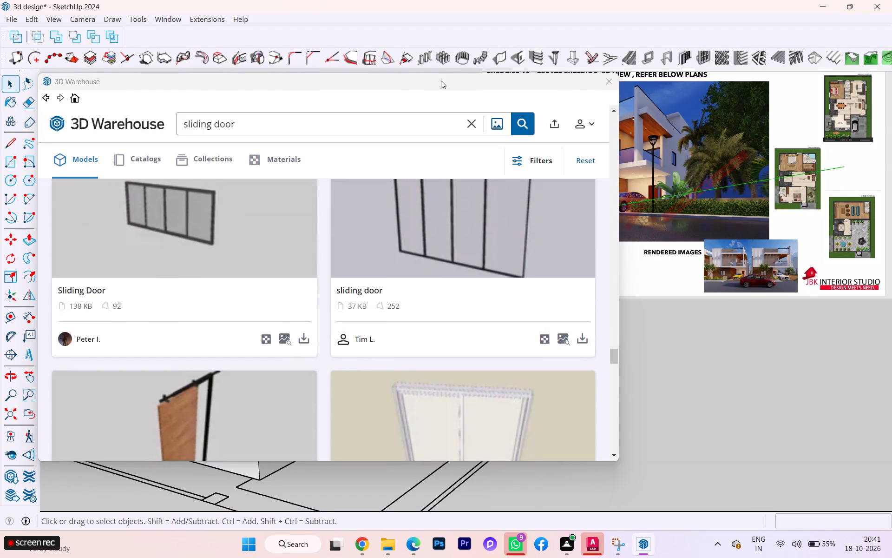
drag(426, 86, 835, 111)
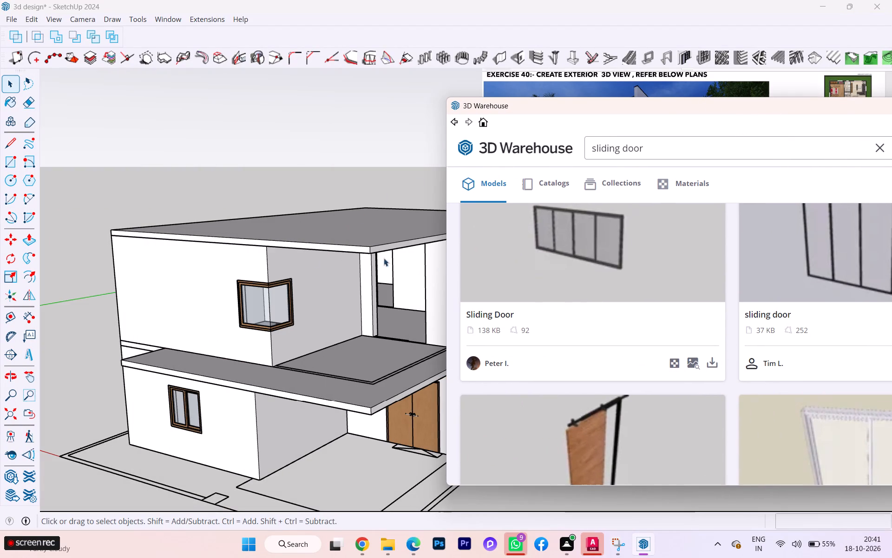
scroll(697, 302, down, 1)
scroll(697, 302, up, 1)
scroll(697, 302, down, 4)
click(728, 100)
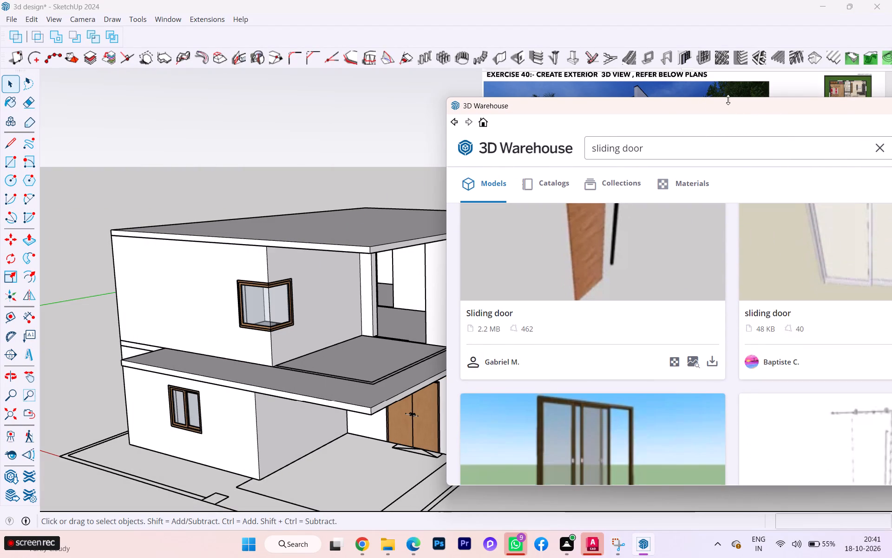
drag(711, 103, 673, 93)
scroll(647, 210, down, 2)
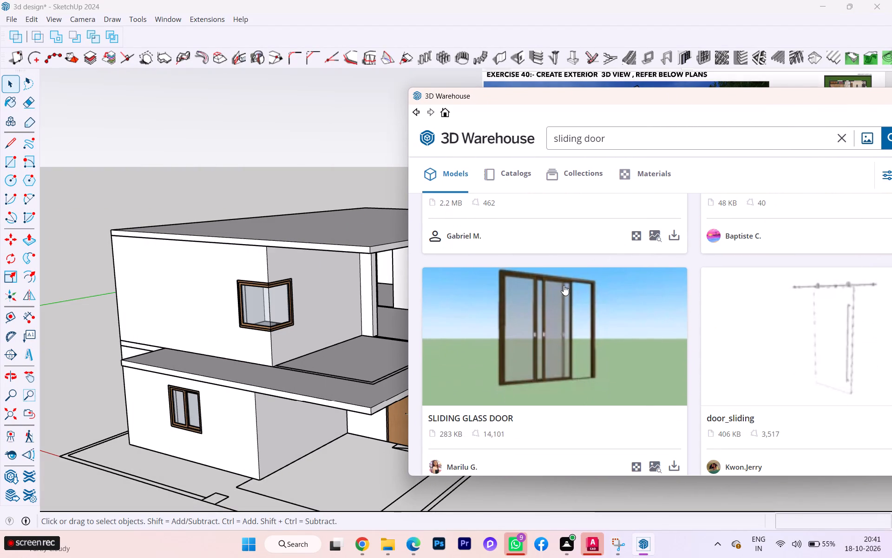
scroll(561, 287, down, 3)
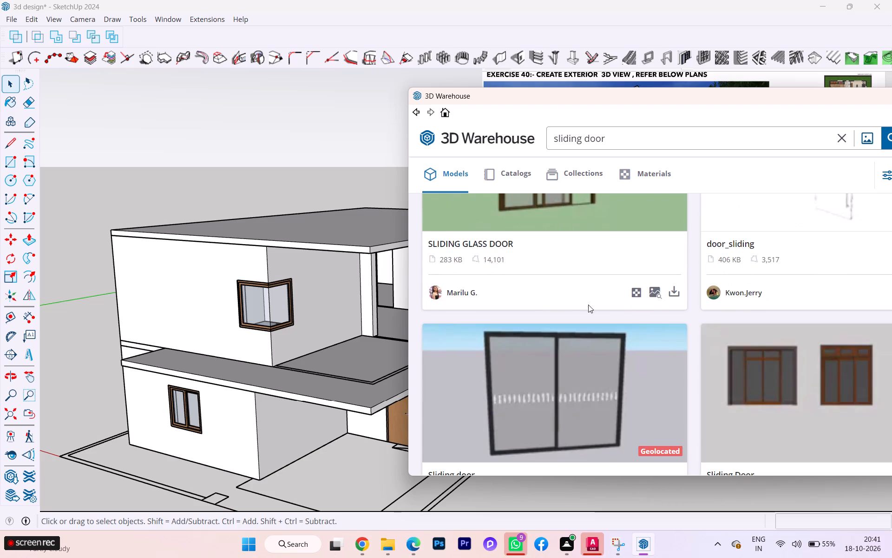
scroll(662, 303, up, 2)
scroll(675, 357, down, 1)
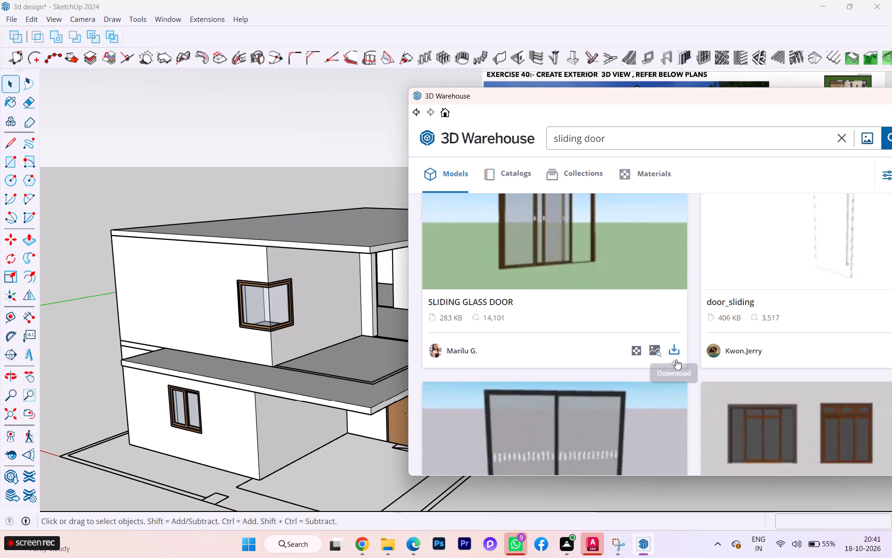
Load the brown-framed SLIDING GLASS DOOR directly into the model and place it at the terrace opening's bottom corner.
click(673, 354)
click(646, 292)
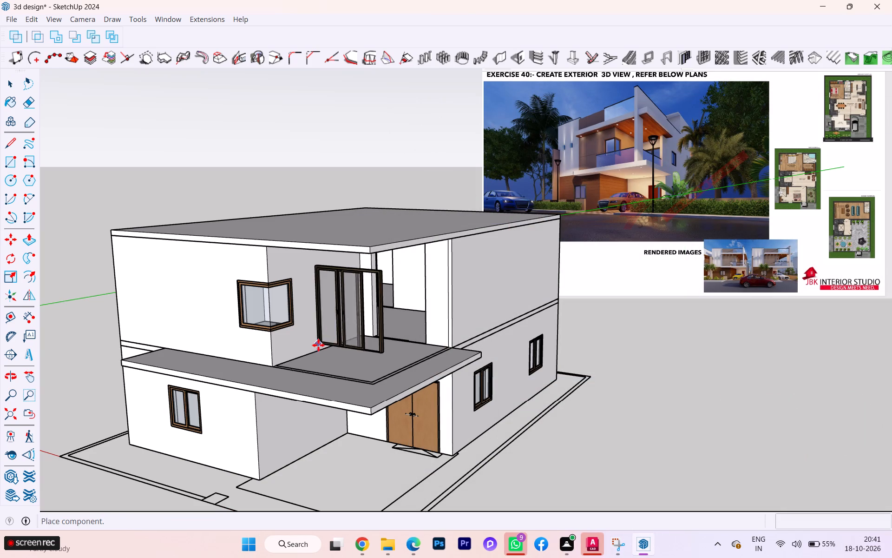
scroll(349, 333, up, 13)
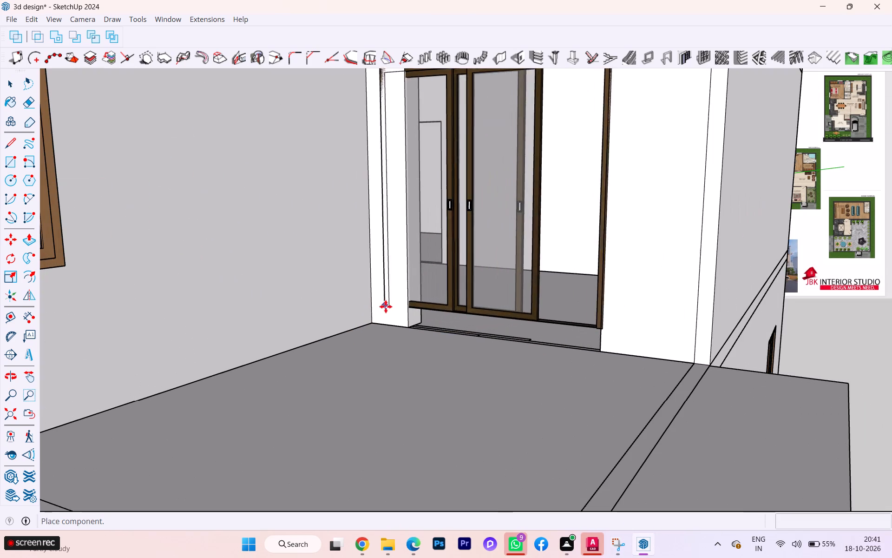
click(408, 328)
key(space)
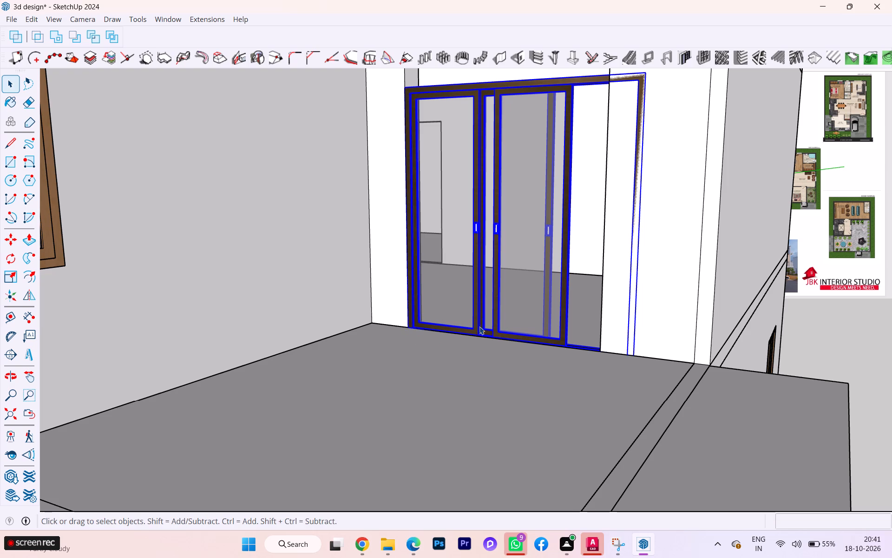
Scale the sliding door's width by about 0.87 so its frame ends at the far side of the terrace opening.
double_click(498, 333)
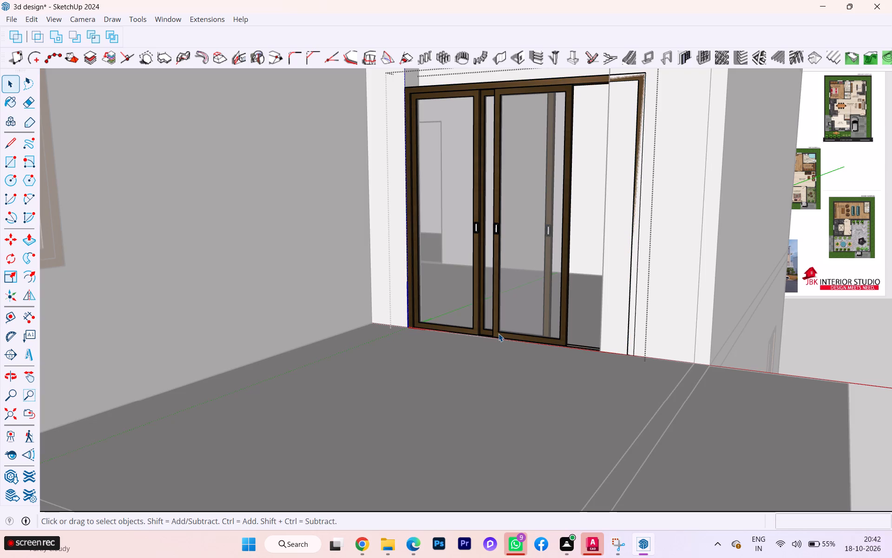
click(494, 387)
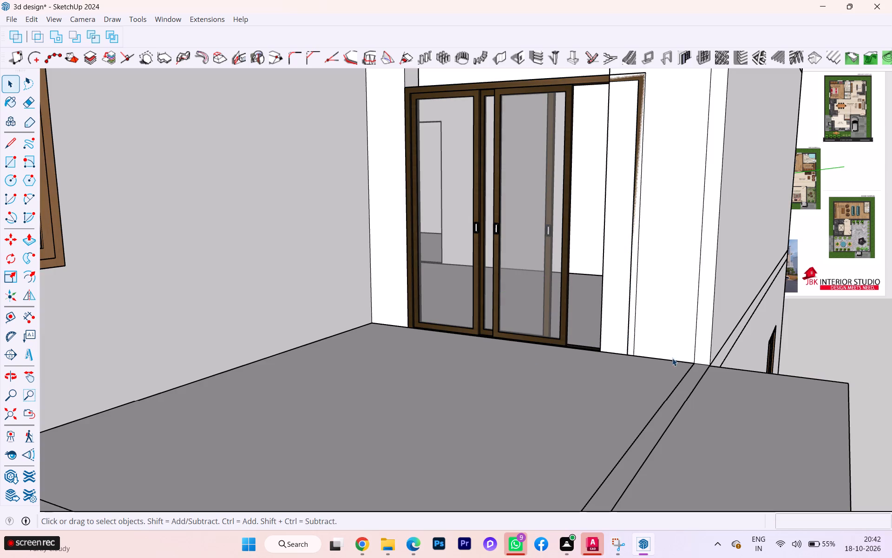
click(568, 269)
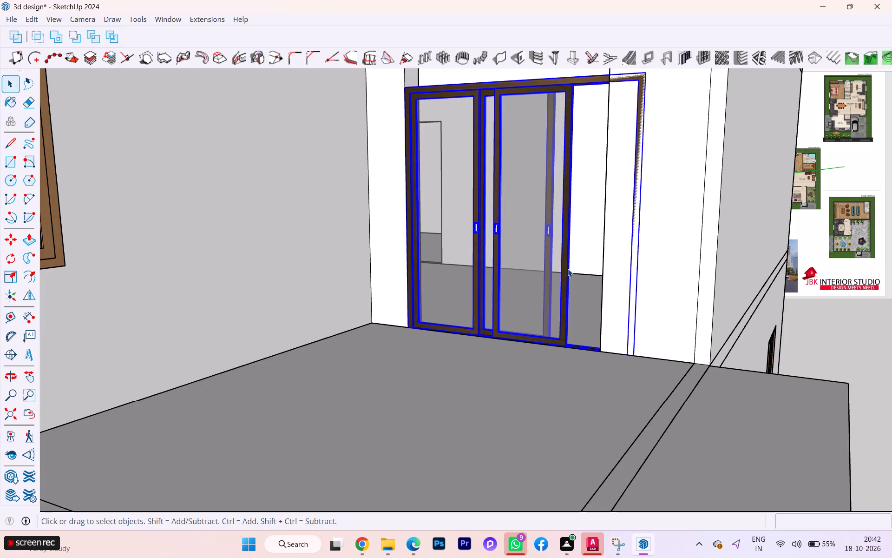
key(s)
click(642, 218)
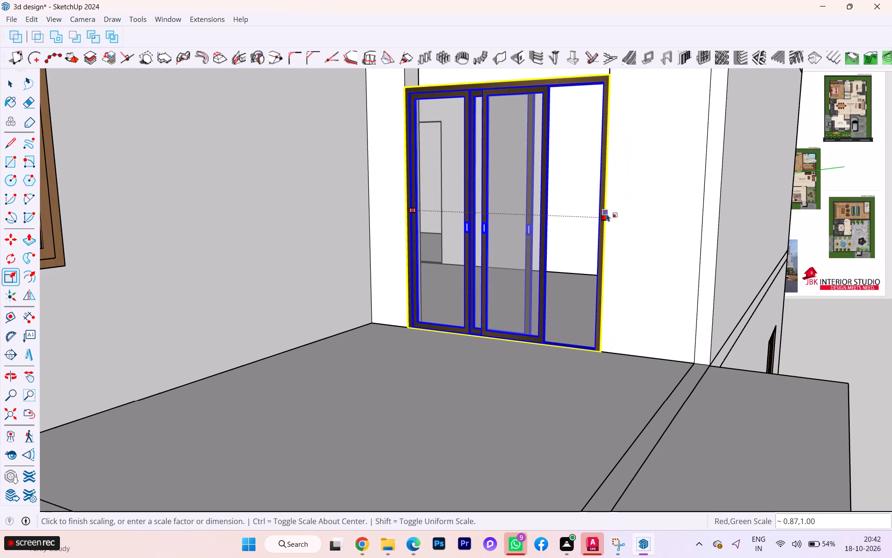
click(606, 213)
key(space)
click(538, 366)
Inspect the sliding door's frame, panels and bottom track within the terrace opening from several angles.
scroll(536, 357, down, 1)
middle_drag(536, 357, 608, 406)
scroll(584, 284, up, 3)
click(583, 280)
click(583, 278)
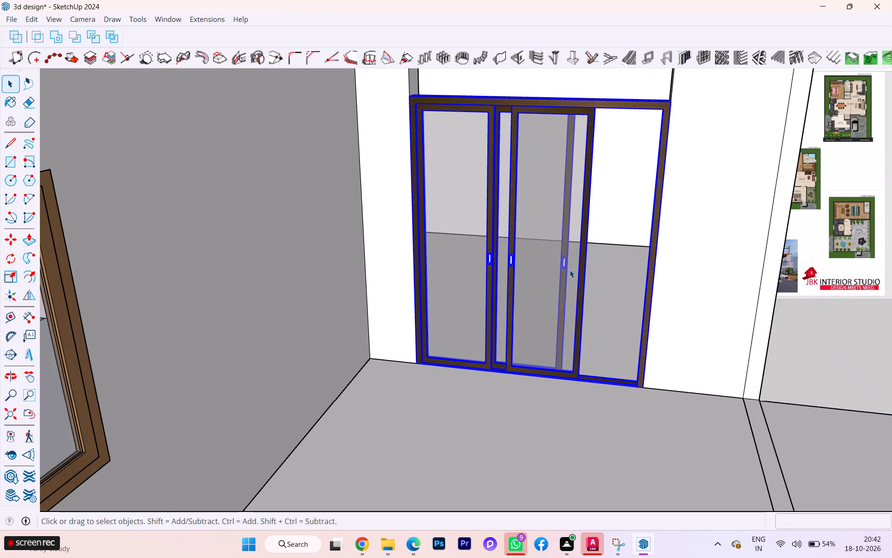
click(560, 263)
click(588, 377)
click(636, 437)
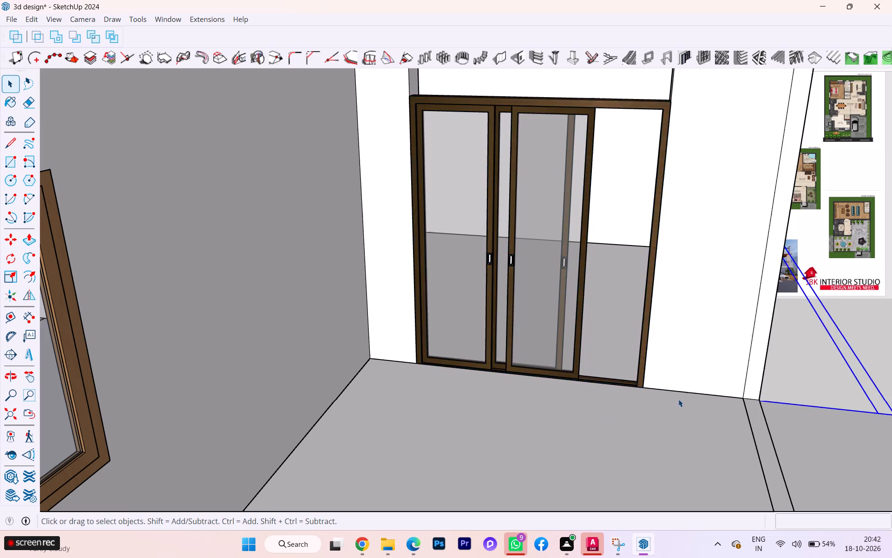
scroll(678, 399, down, 1)
middle_drag(678, 399, 441, 382)
scroll(419, 323, up, 10)
scroll(395, 317, down, 1)
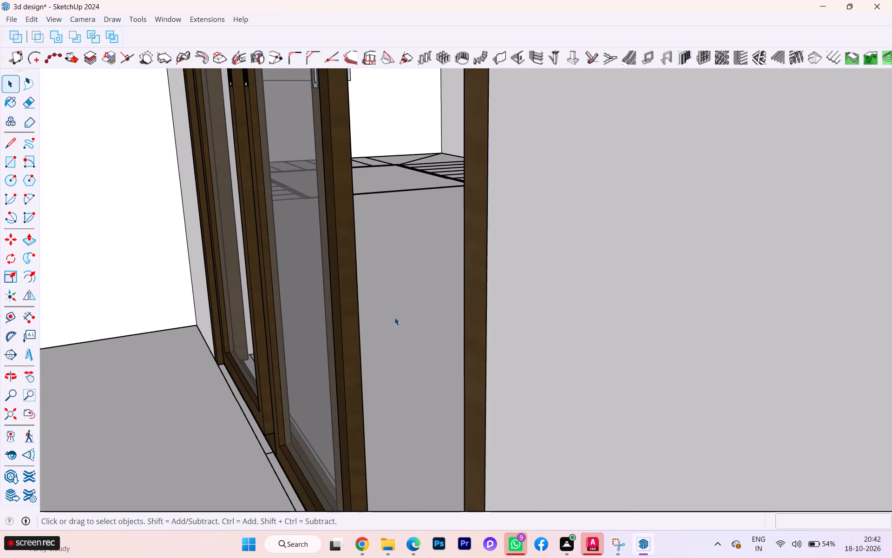
middle_drag(401, 318, 511, 307)
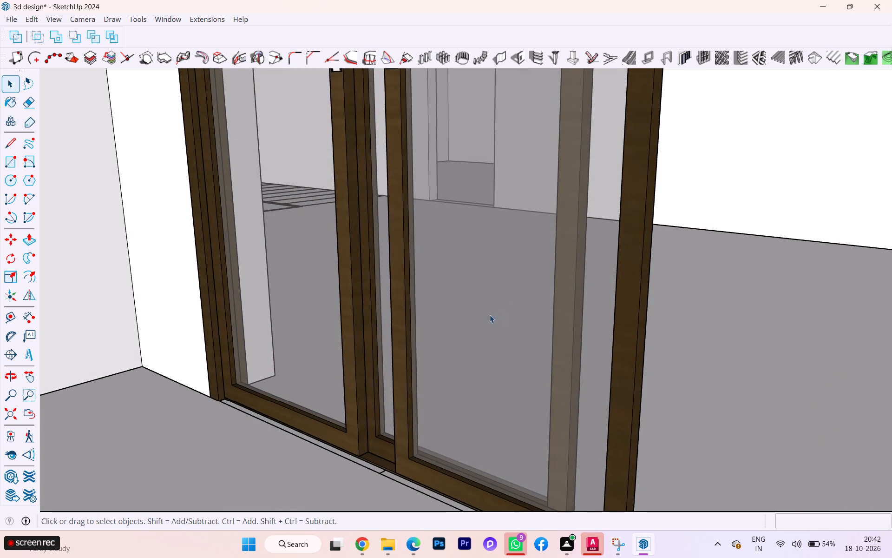
scroll(458, 316, down, 2)
Inside the door component, move the front glass panel about 1' 6" along the red axis to close the open bay.
click(598, 420)
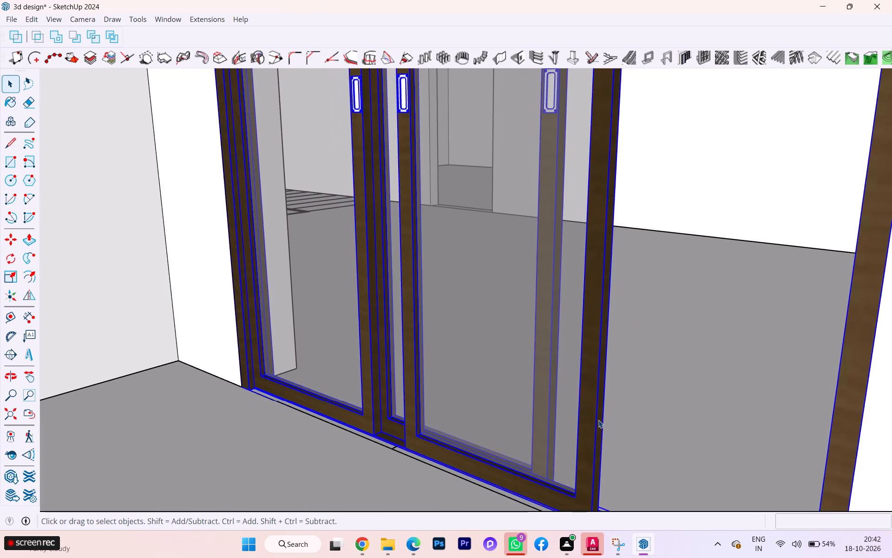
scroll(514, 342, down, 3)
double_click(568, 363)
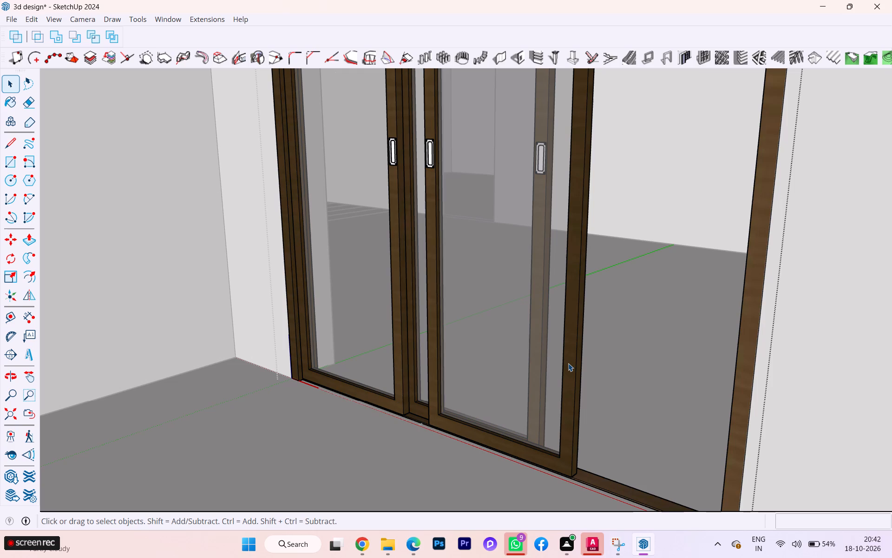
click(569, 363)
triple_click(571, 369)
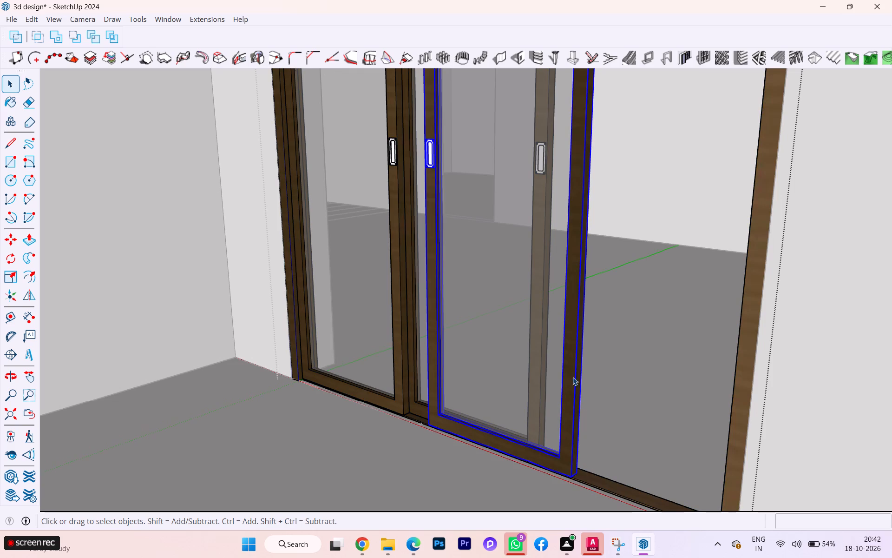
scroll(537, 354, down, 2)
scroll(537, 354, up, 2)
scroll(537, 354, down, 1)
key(m)
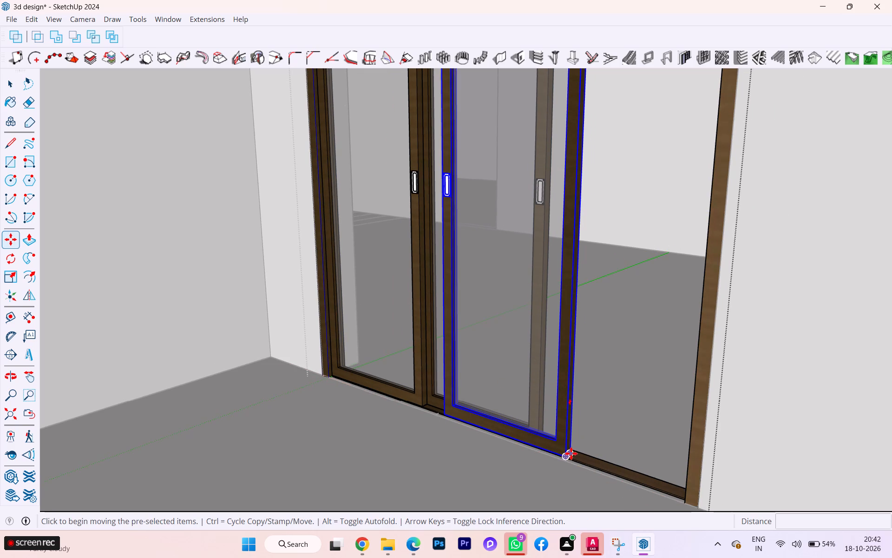
click(567, 456)
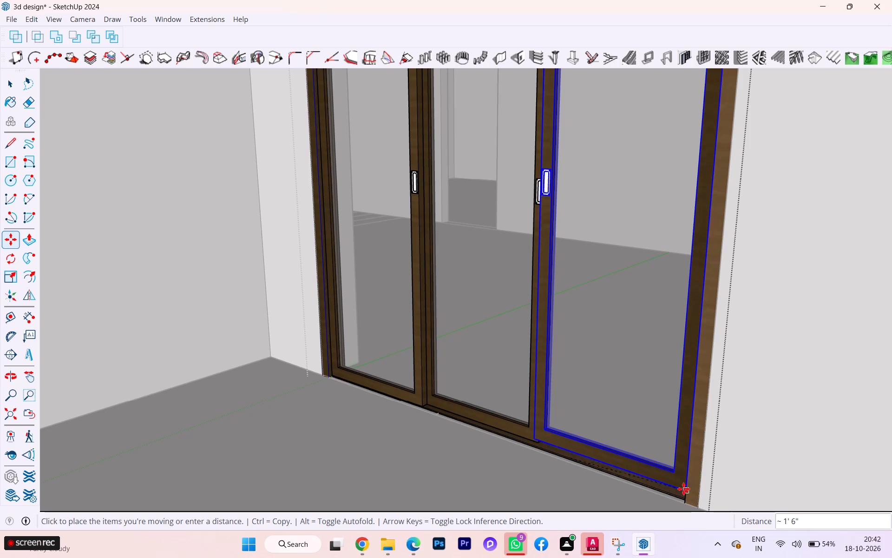
key(Escape)
scroll(631, 452, down, 1)
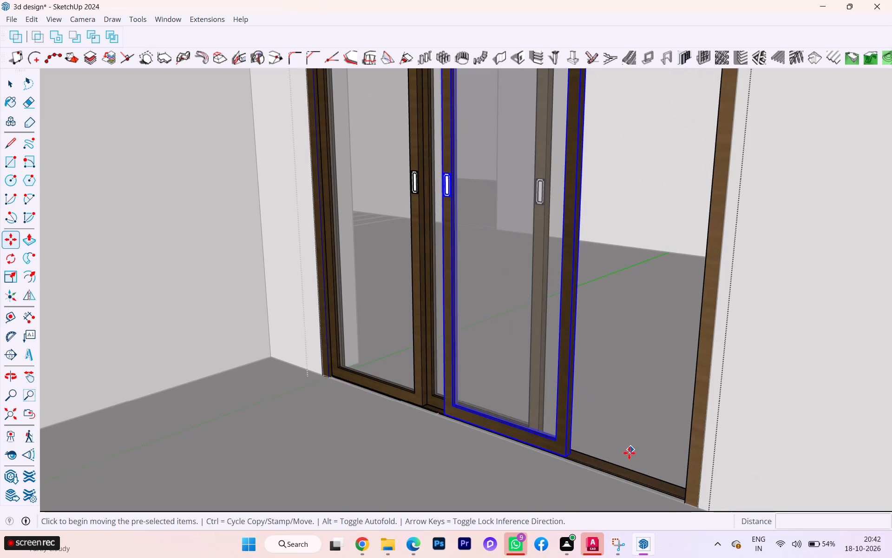
middle_drag(627, 454, 548, 450)
scroll(548, 450, up, 5)
click(546, 473)
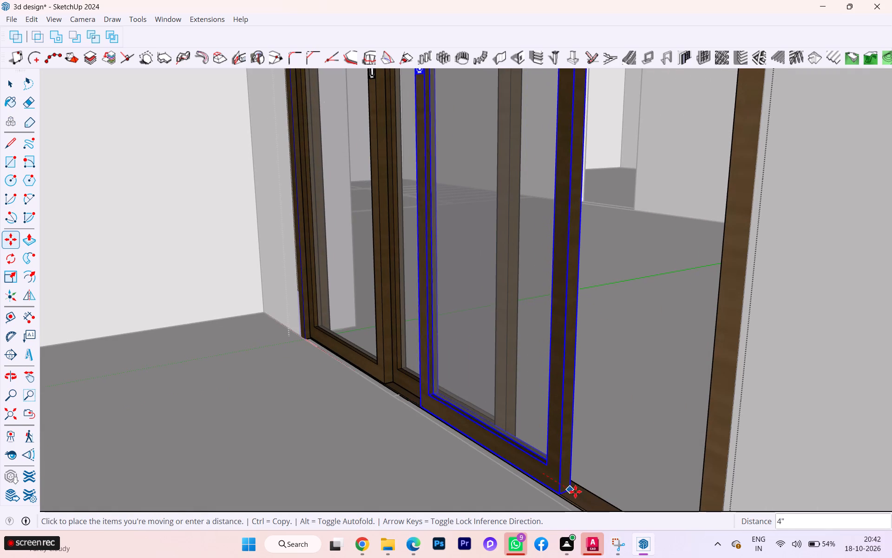
key(Right)
scroll(576, 491, down, 4)
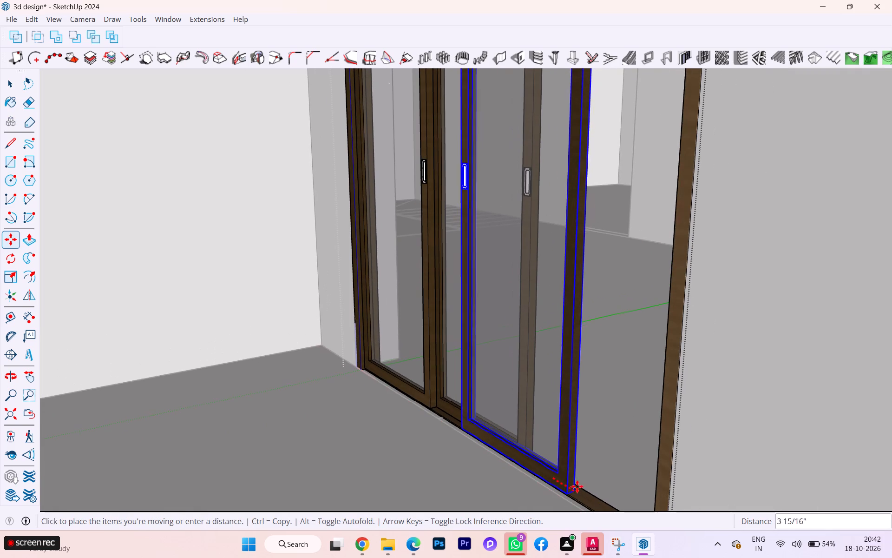
scroll(619, 501, down, 1)
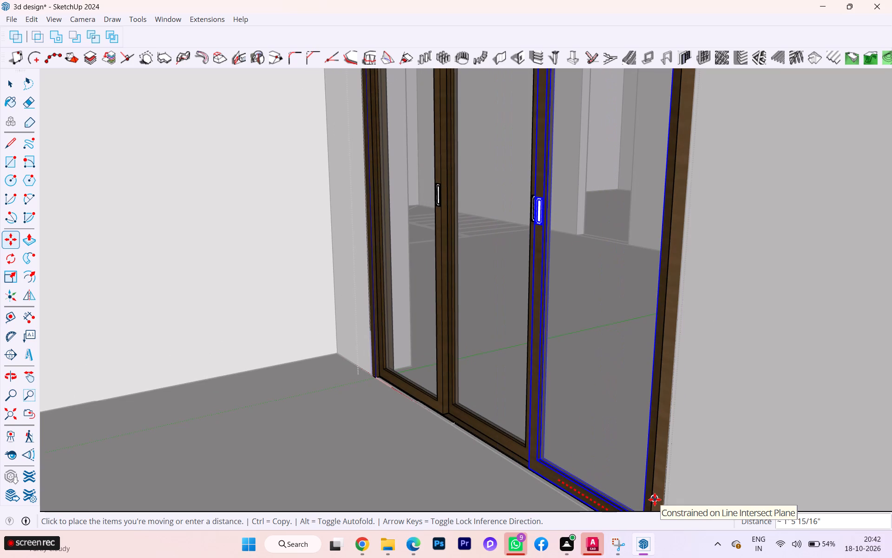
click(655, 499)
key(space)
click(447, 439)
Examine how the closed sliding door fits the terrace opening, especially between the top of its frame and the roof slab.
scroll(408, 392, down, 2)
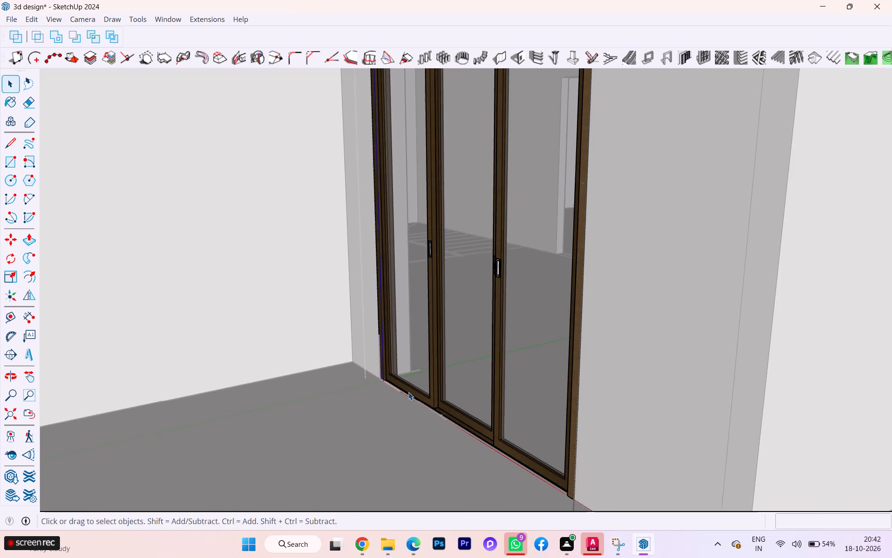
scroll(408, 392, down, 1)
middle_drag(412, 395, 558, 409)
scroll(488, 387, down, 7)
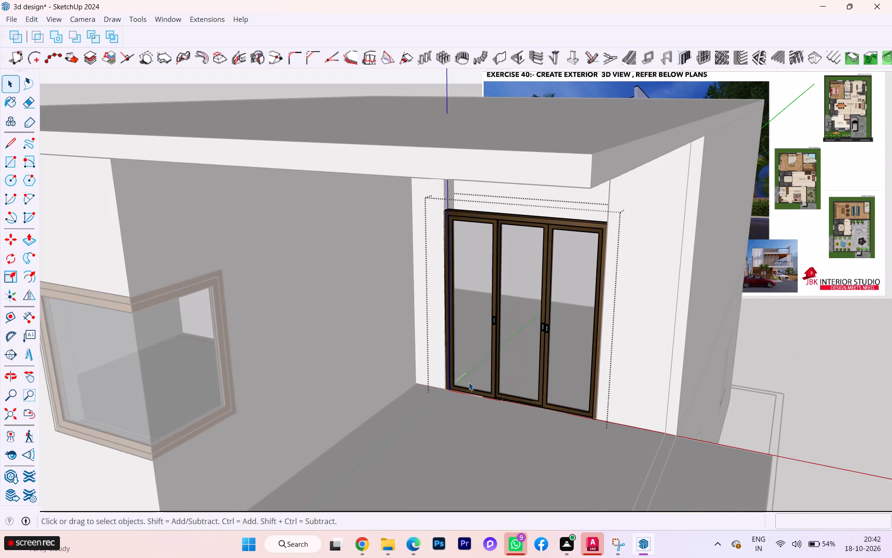
scroll(544, 254, up, 3)
scroll(550, 214, down, 1)
middle_drag(550, 214, 540, 193)
scroll(540, 193, up, 5)
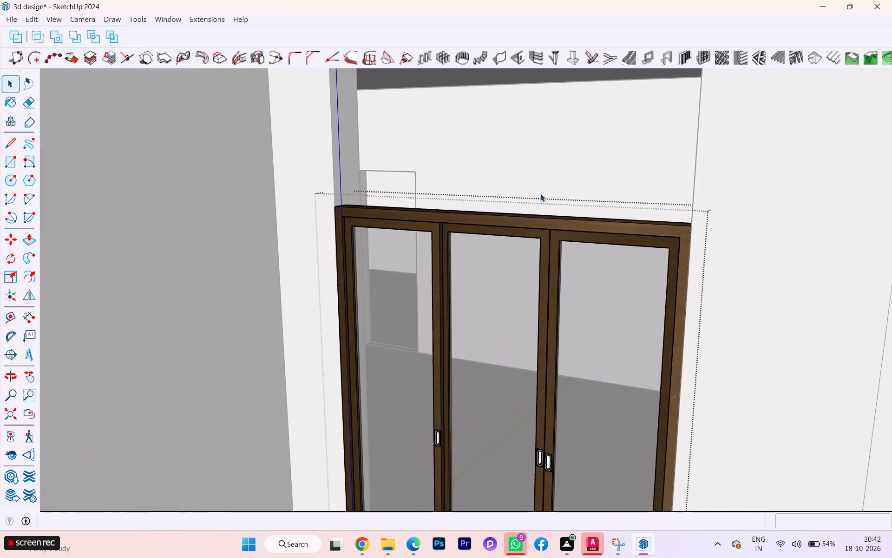
scroll(540, 193, down, 5)
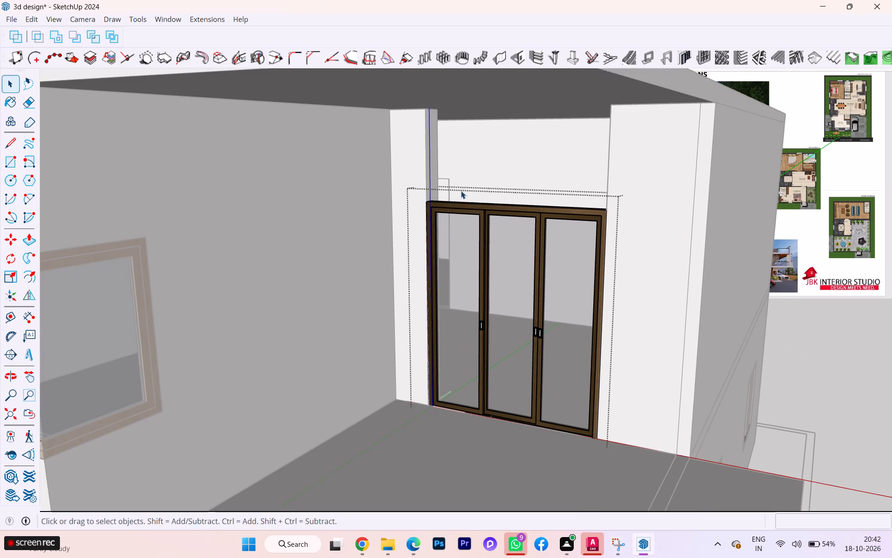
scroll(459, 190, down, 1)
middle_drag(437, 191, 387, 188)
Inside the upper-floor wall group, copy the top edge of the terrace door opening's jamb 3' straight down.
click(407, 147)
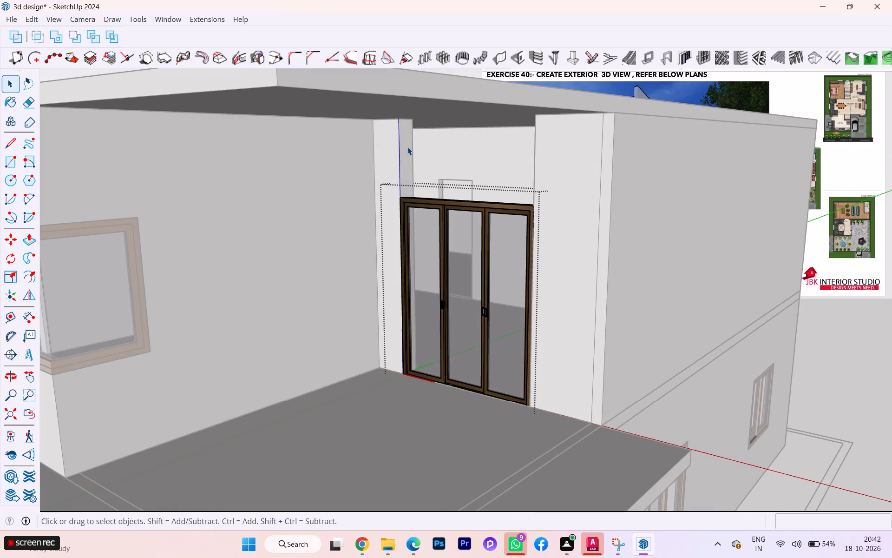
click(407, 147)
click(407, 147)
triple_click(401, 135)
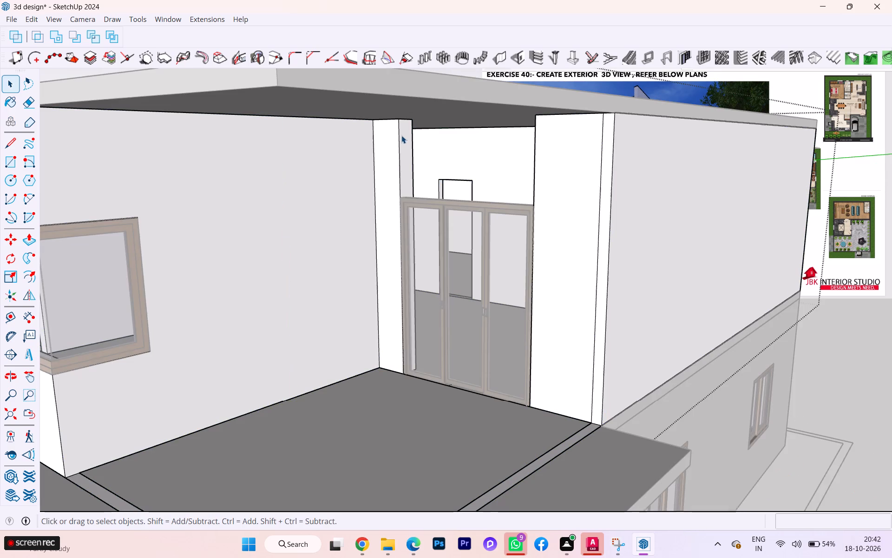
triple_click(401, 135)
click(401, 135)
double_click(406, 126)
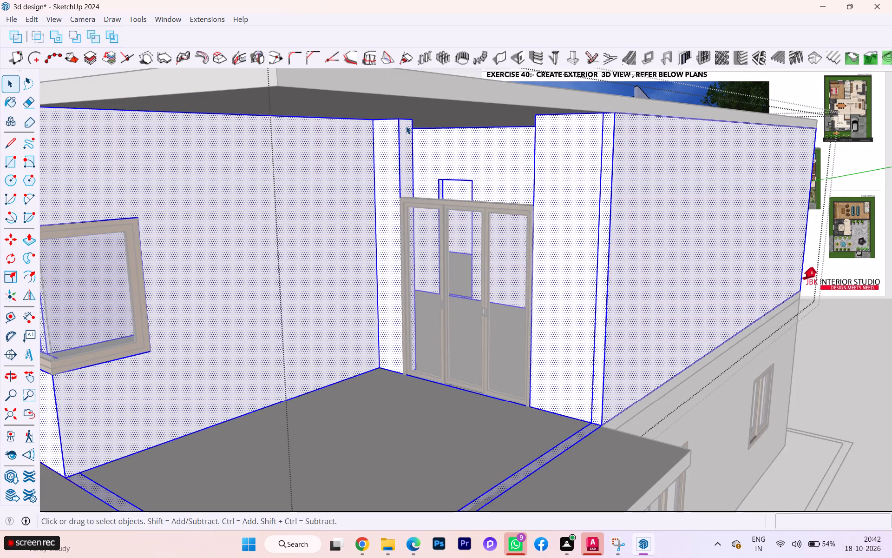
click(407, 121)
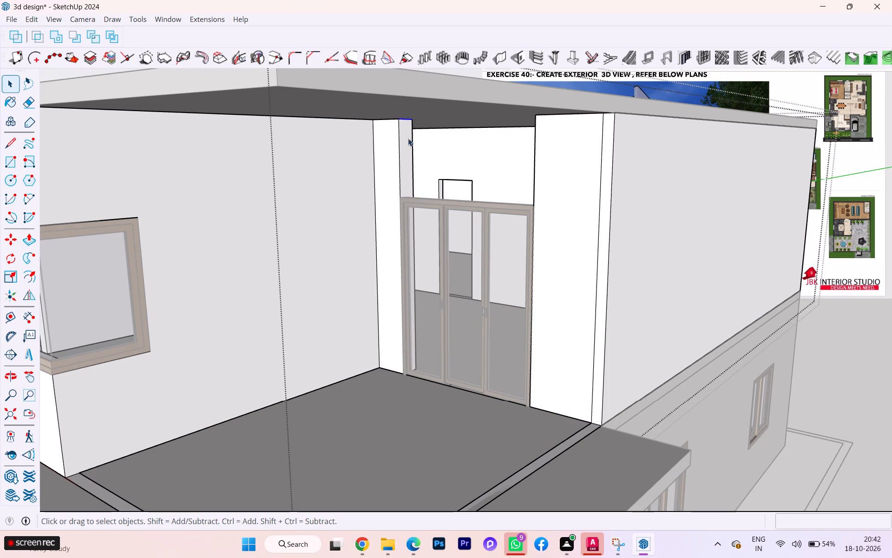
key(m)
click(396, 120)
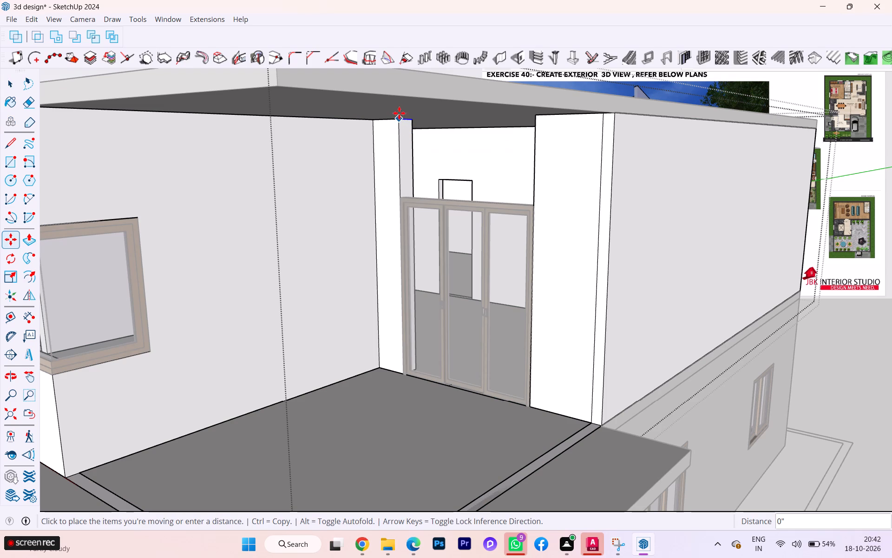
click(399, 117)
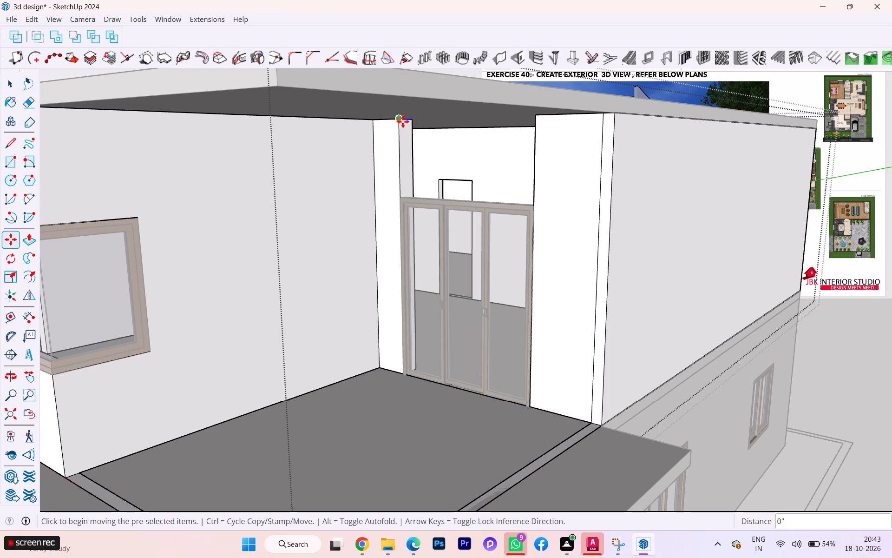
click(401, 120)
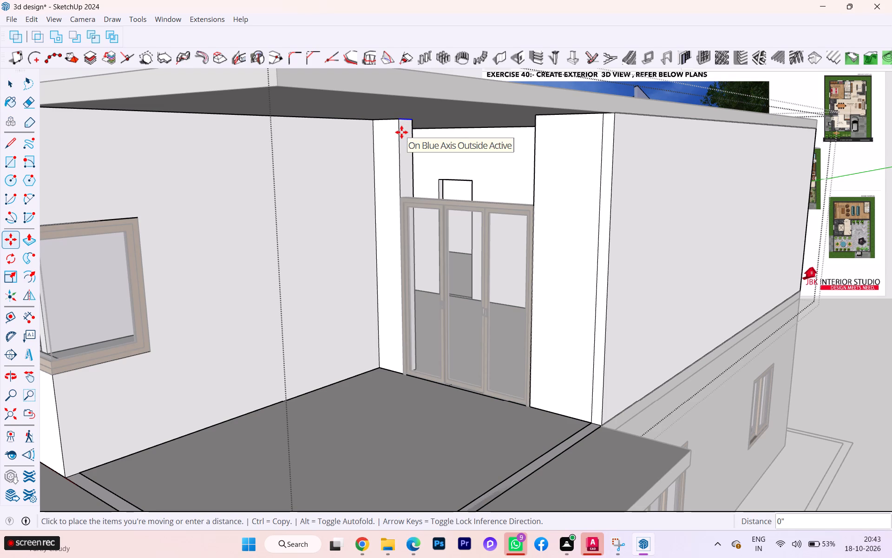
text(3')
key(Return)
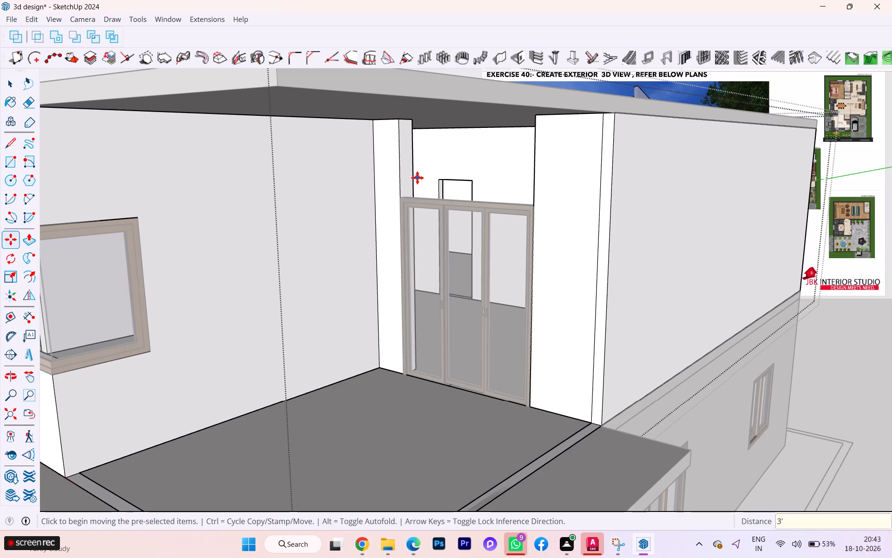
Push/Pull the upper part of the jamb 6' across to the opposite jamb, filling the wall above the sliding door.
scroll(415, 162, down, 1)
middle_drag(415, 167, 348, 174)
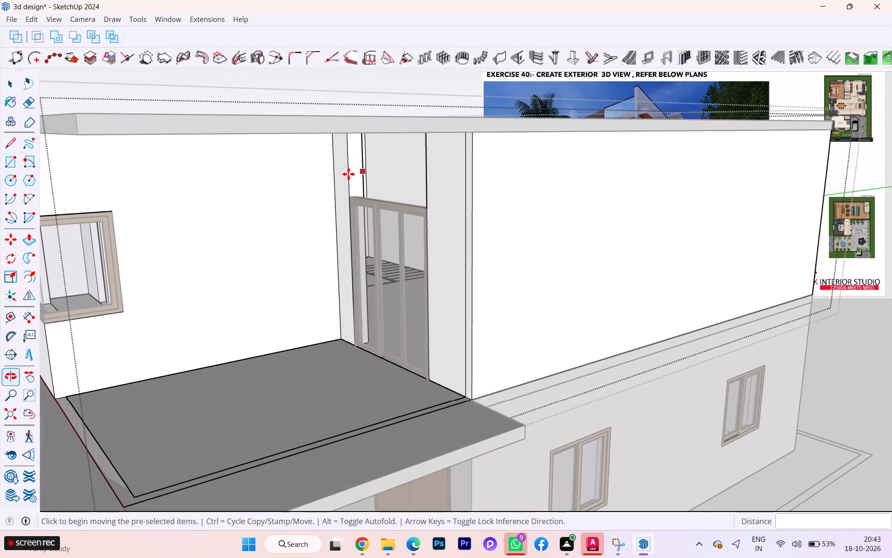
key(space)
click(361, 180)
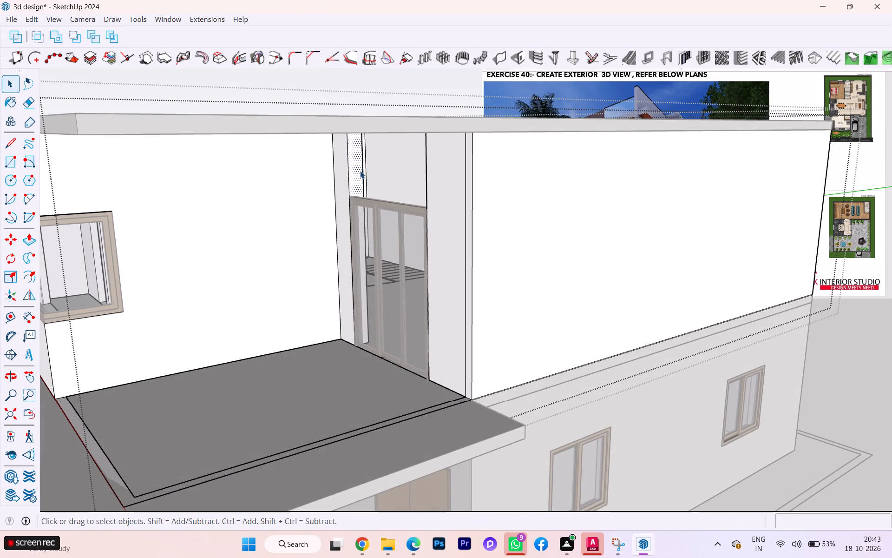
click(374, 199)
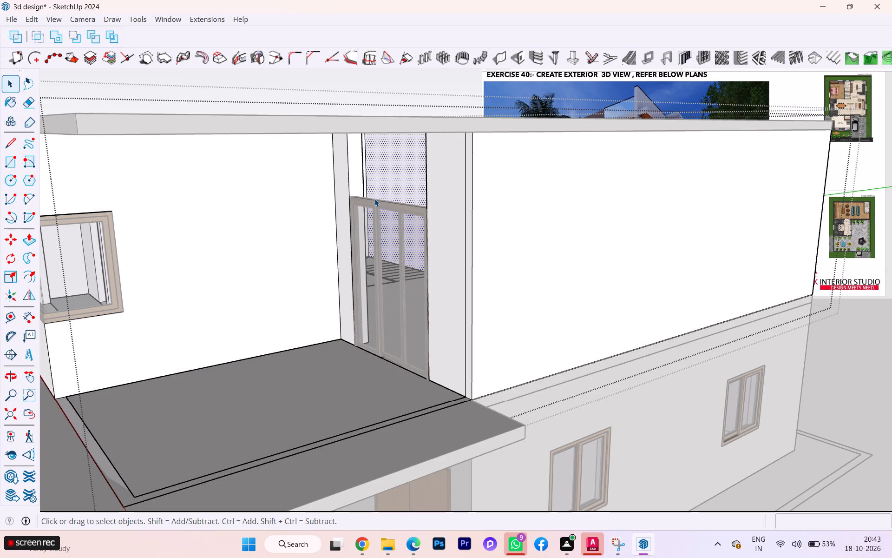
click(372, 202)
click(355, 182)
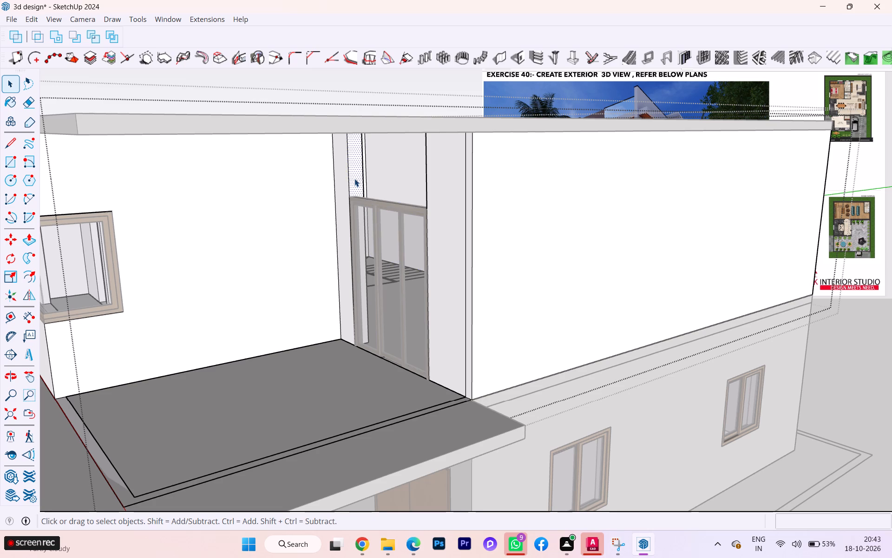
key(p)
click(354, 177)
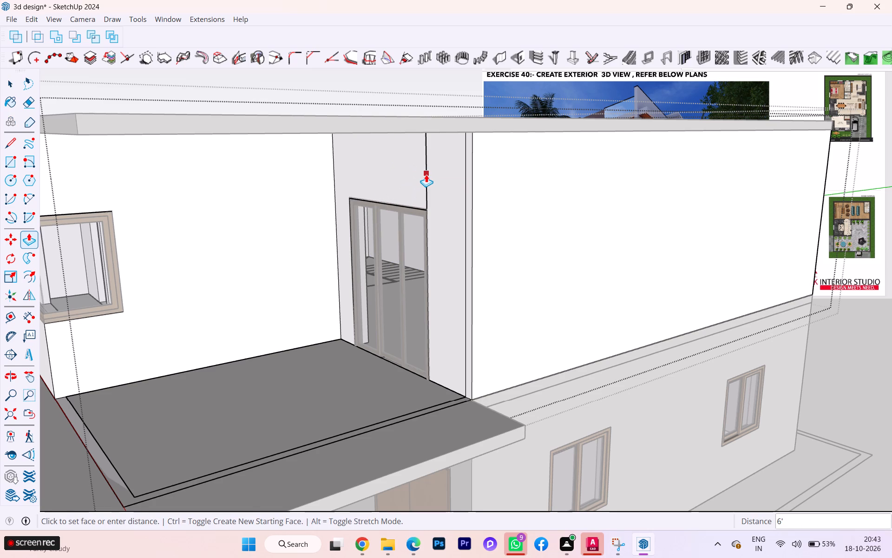
click(426, 174)
Erase the vertical seam line between the new wall infill above the door and the adjoining wall, and close the group.
key(space)
key(b)
key(space)
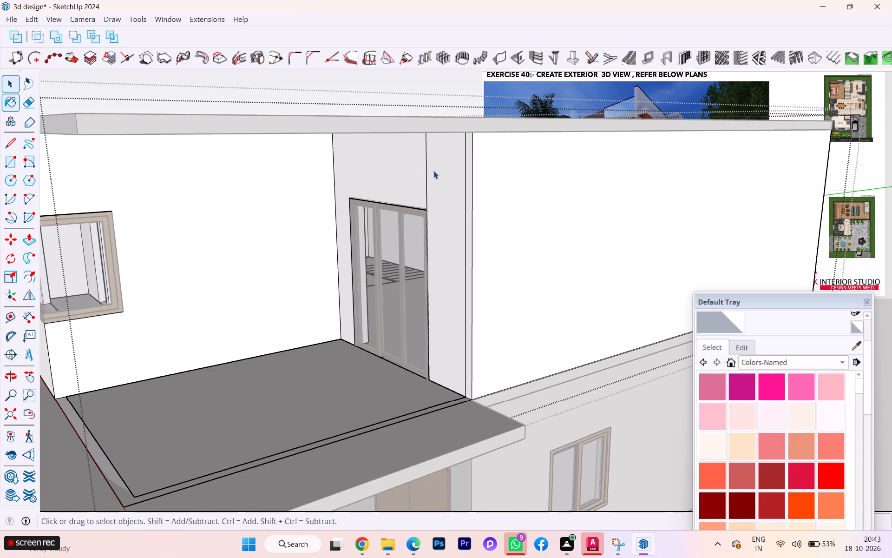
key(e)
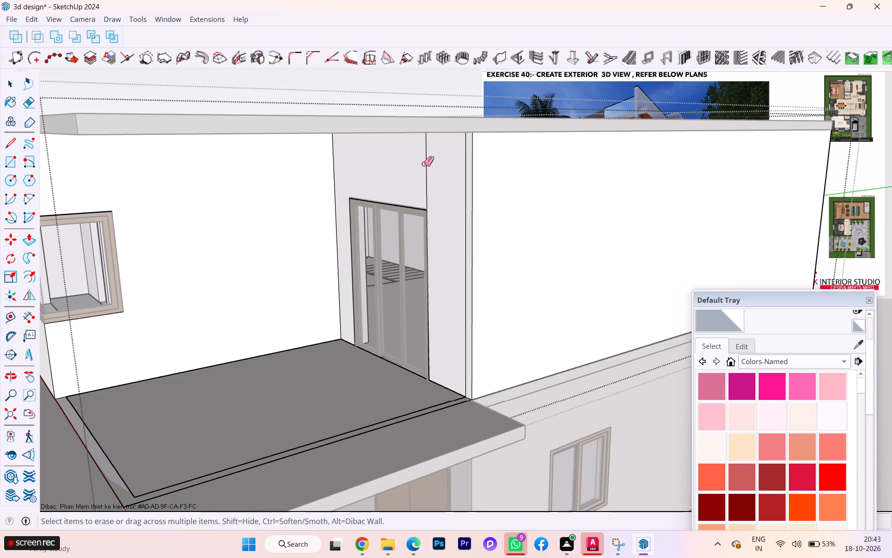
click(424, 164)
click(426, 159)
scroll(436, 192, down, 2)
key(space)
scroll(413, 244, down, 1)
scroll(413, 244, up, 2)
scroll(414, 244, down, 2)
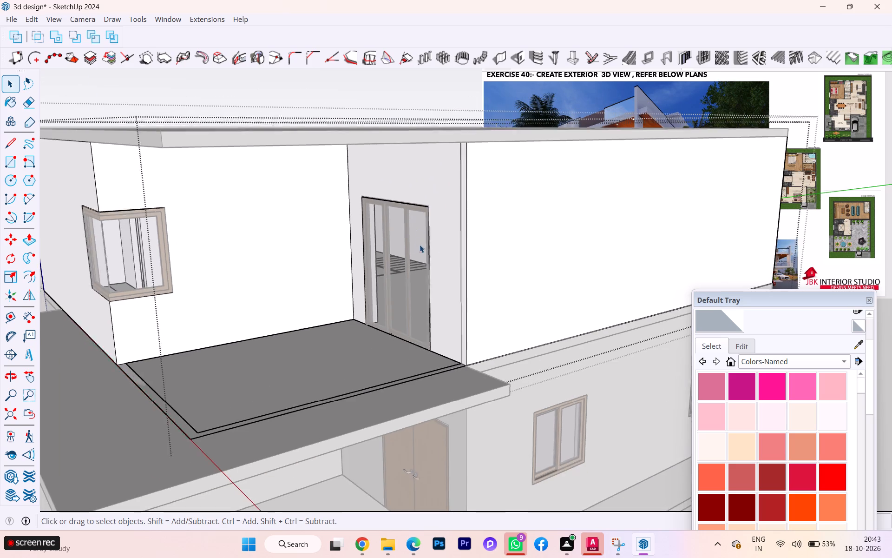
scroll(420, 245, down, 1)
click(642, 431)
click(627, 418)
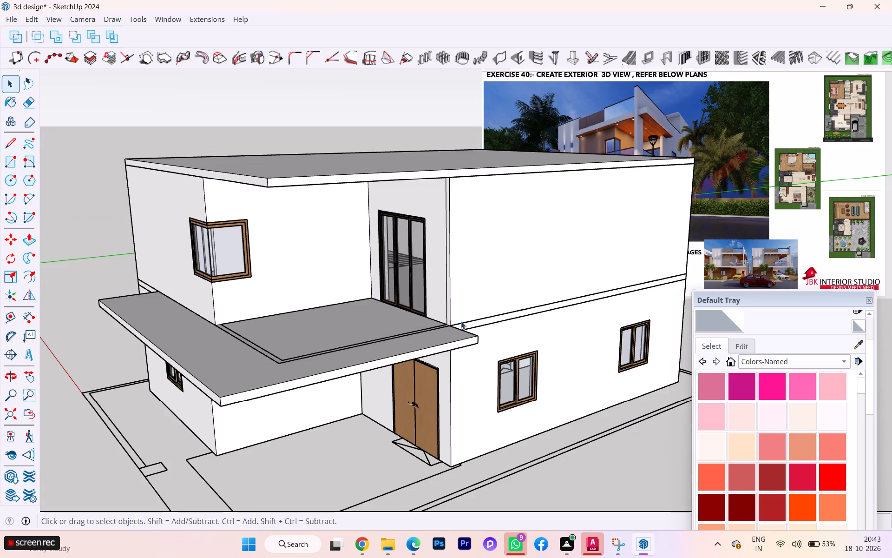
Examine how the sliding door fits under the infilled wall and along the terrace floor at its bottom frame.
scroll(448, 312, down, 1)
middle_drag(447, 311, 554, 313)
scroll(504, 291, up, 3)
scroll(497, 291, down, 2)
scroll(497, 291, up, 1)
scroll(463, 262, up, 6)
scroll(453, 206, up, 4)
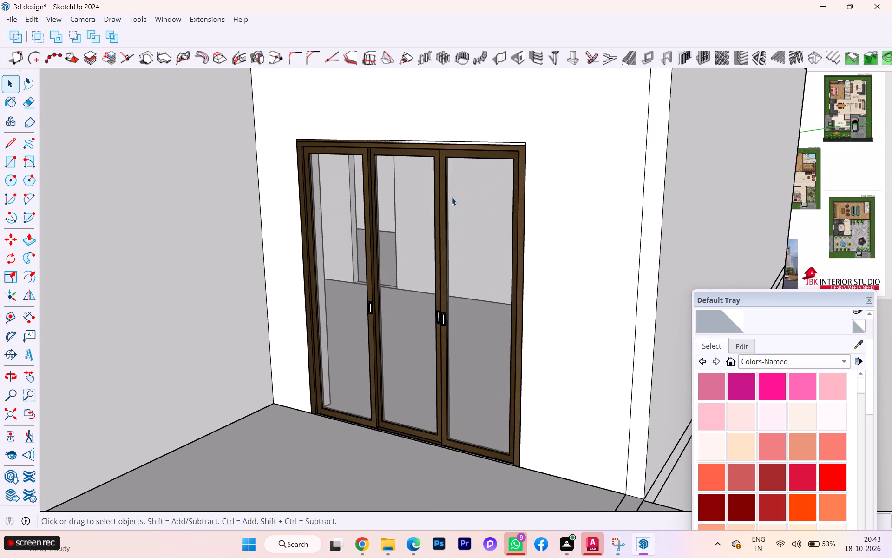
scroll(454, 163, up, 3)
scroll(461, 145, down, 4)
scroll(461, 145, up, 3)
scroll(461, 145, down, 11)
scroll(474, 326, up, 2)
scroll(478, 333, down, 1)
scroll(479, 335, up, 5)
scroll(505, 367, down, 2)
scroll(505, 367, up, 1)
scroll(505, 367, down, 2)
scroll(505, 367, up, 2)
scroll(505, 367, down, 2)
scroll(505, 367, up, 1)
scroll(503, 354, down, 6)
scroll(503, 354, up, 4)
scroll(502, 353, down, 1)
scroll(502, 353, up, 7)
scroll(498, 352, down, 1)
scroll(498, 352, up, 5)
scroll(498, 351, down, 1)
scroll(498, 351, up, 5)
scroll(495, 351, down, 3)
scroll(495, 351, up, 6)
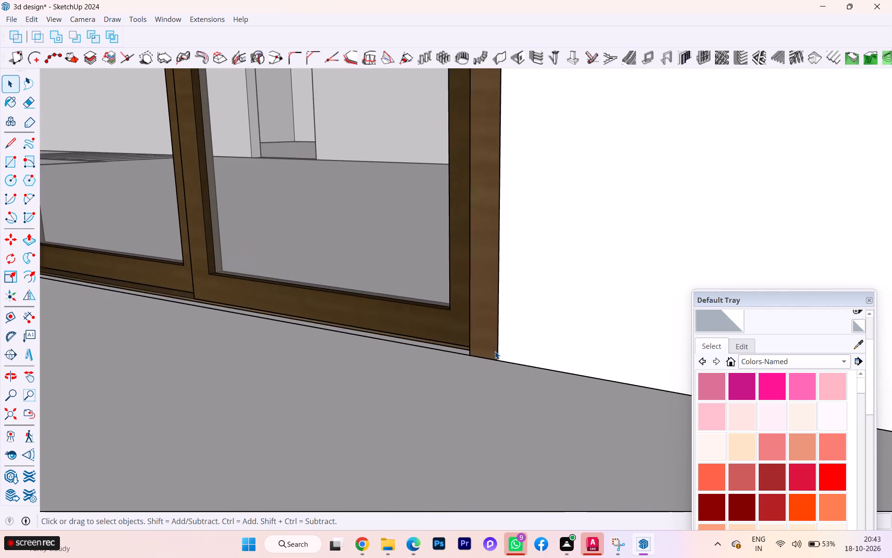
scroll(495, 351, down, 1)
scroll(495, 351, up, 2)
middle_drag(479, 346, 405, 397)
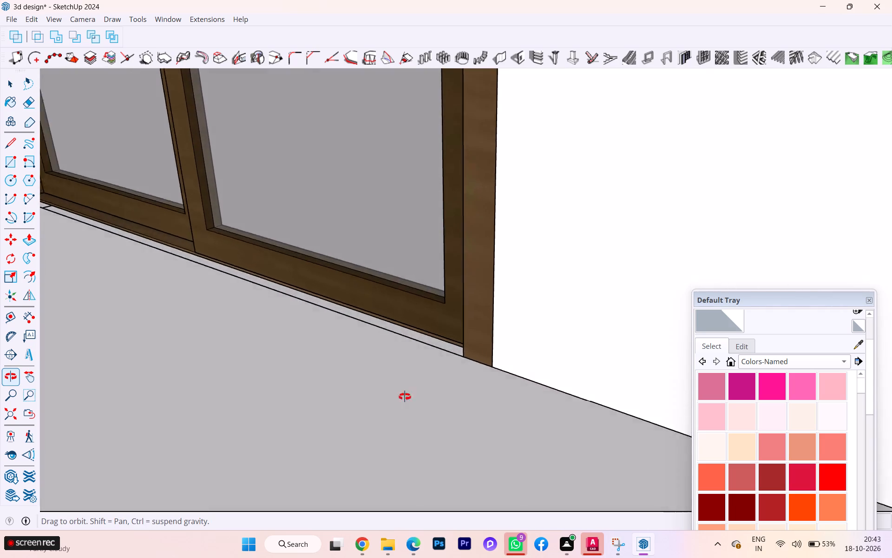
middle_drag(405, 397, 240, 359)
scroll(346, 214, down, 4)
scroll(346, 214, up, 2)
scroll(346, 214, down, 4)
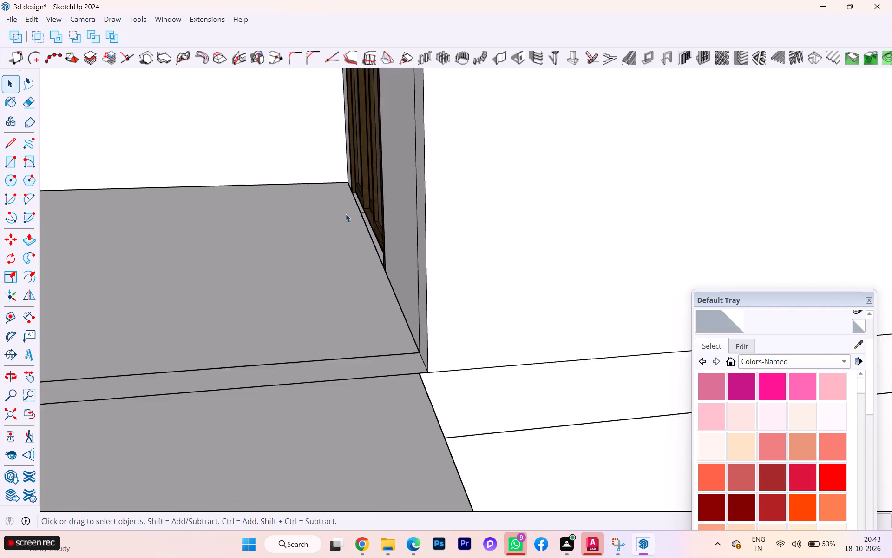
scroll(346, 214, down, 18)
scroll(349, 221, up, 4)
scroll(349, 237, down, 2)
scroll(355, 241, up, 1)
scroll(357, 249, down, 1)
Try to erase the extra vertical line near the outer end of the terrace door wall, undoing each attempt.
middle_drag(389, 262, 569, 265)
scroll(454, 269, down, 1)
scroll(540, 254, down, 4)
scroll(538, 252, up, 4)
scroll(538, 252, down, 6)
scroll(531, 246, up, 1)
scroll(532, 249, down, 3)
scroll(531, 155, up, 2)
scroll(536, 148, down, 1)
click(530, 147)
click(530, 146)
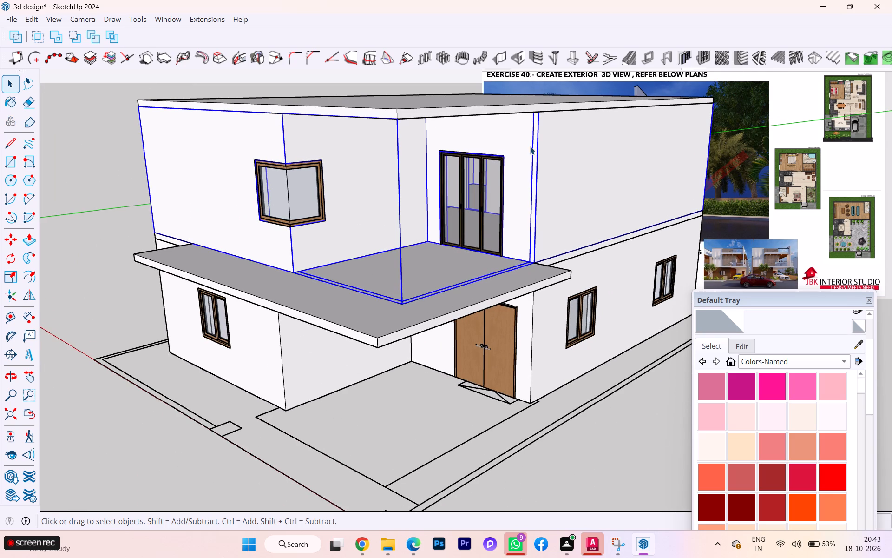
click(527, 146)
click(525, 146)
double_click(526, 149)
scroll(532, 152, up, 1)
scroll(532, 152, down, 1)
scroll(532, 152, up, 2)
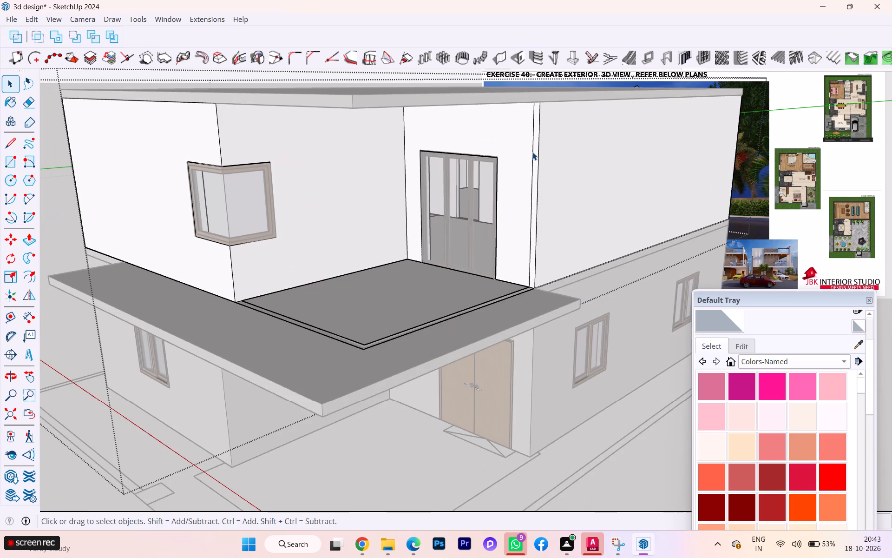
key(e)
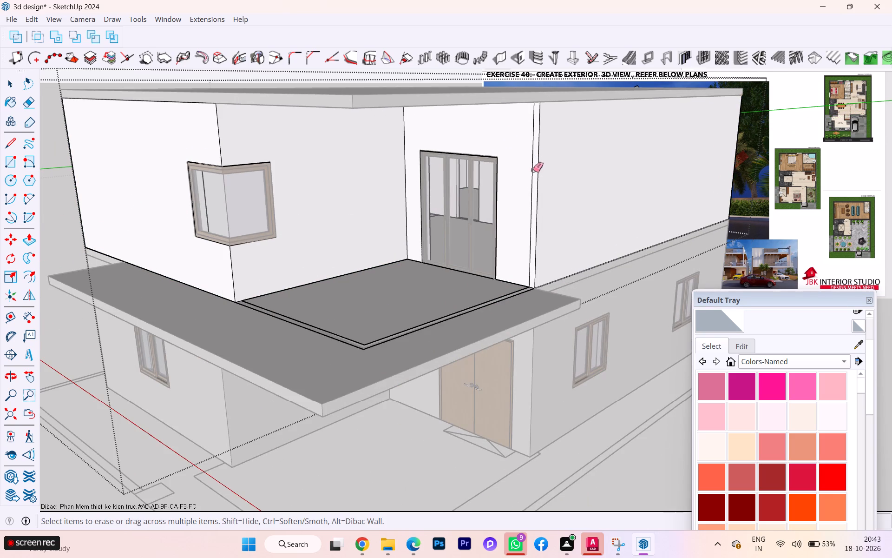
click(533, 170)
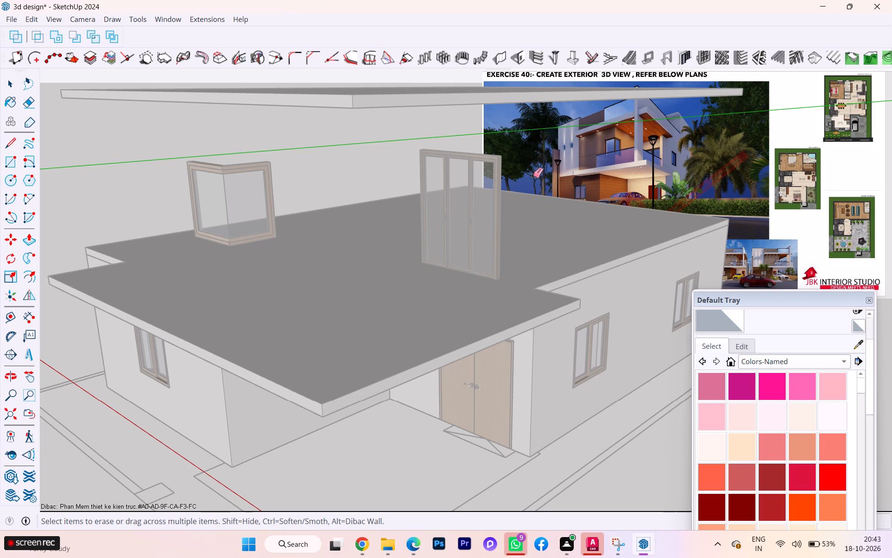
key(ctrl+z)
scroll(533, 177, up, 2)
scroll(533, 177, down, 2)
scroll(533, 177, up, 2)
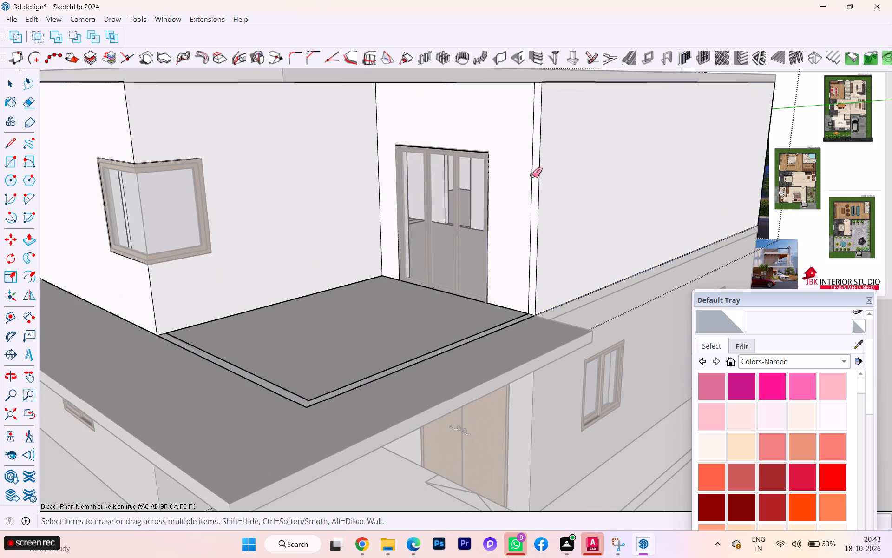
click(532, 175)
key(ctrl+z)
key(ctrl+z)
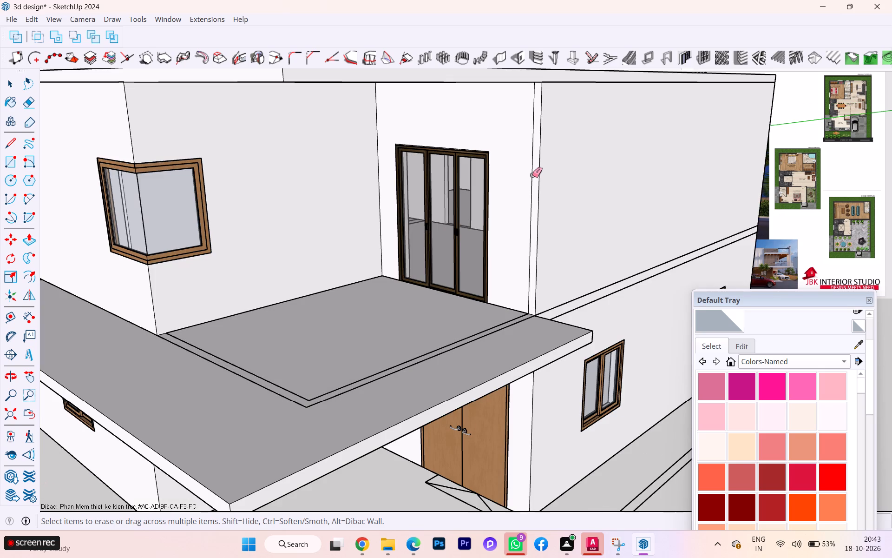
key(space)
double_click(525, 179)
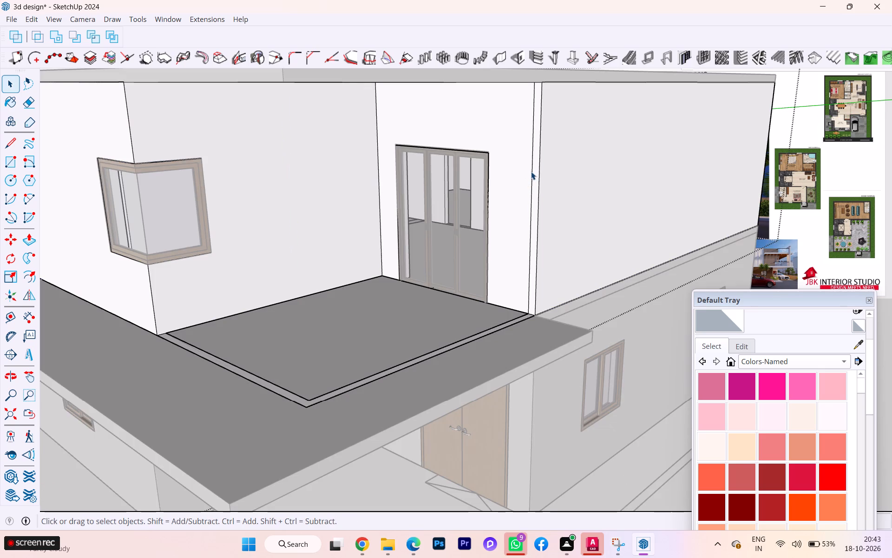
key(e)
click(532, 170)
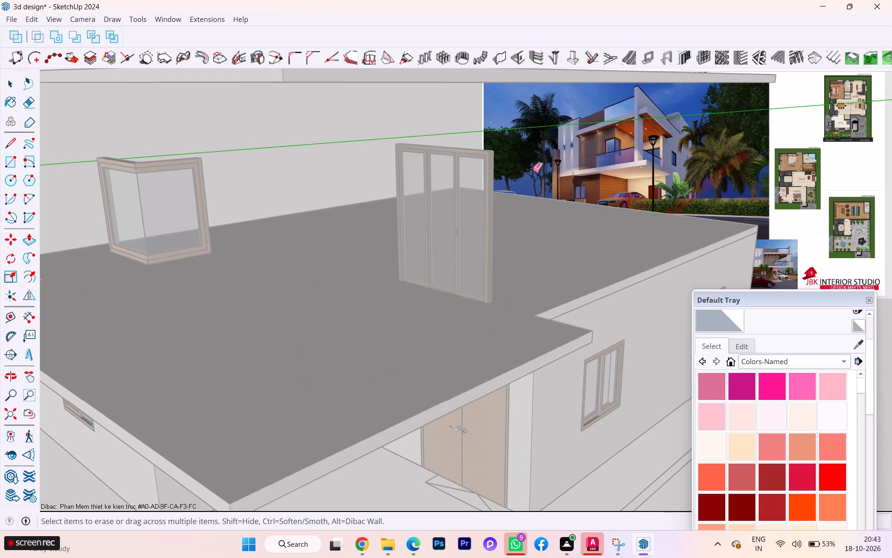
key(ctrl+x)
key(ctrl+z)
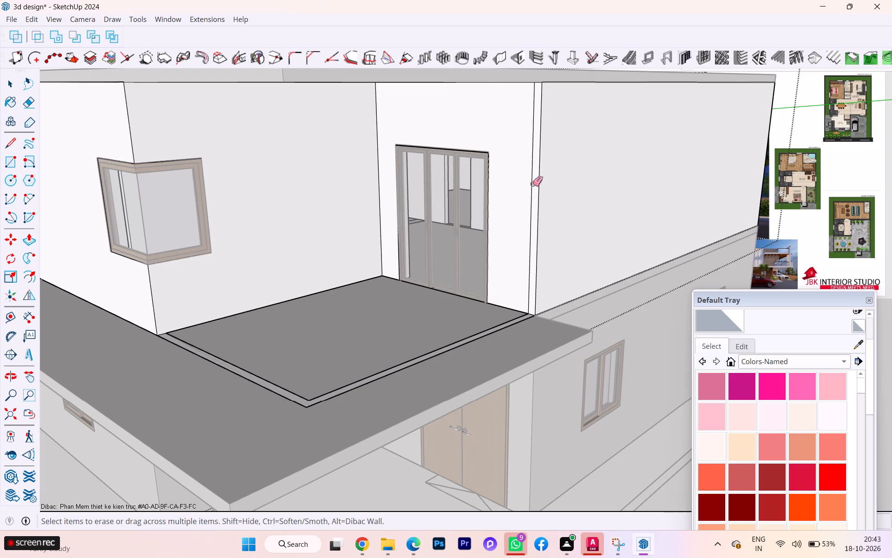
Open the nested wall geometry, erase the extra vertical line beside the door wall's outer corner, and close the groups.
key(space)
double_click(536, 193)
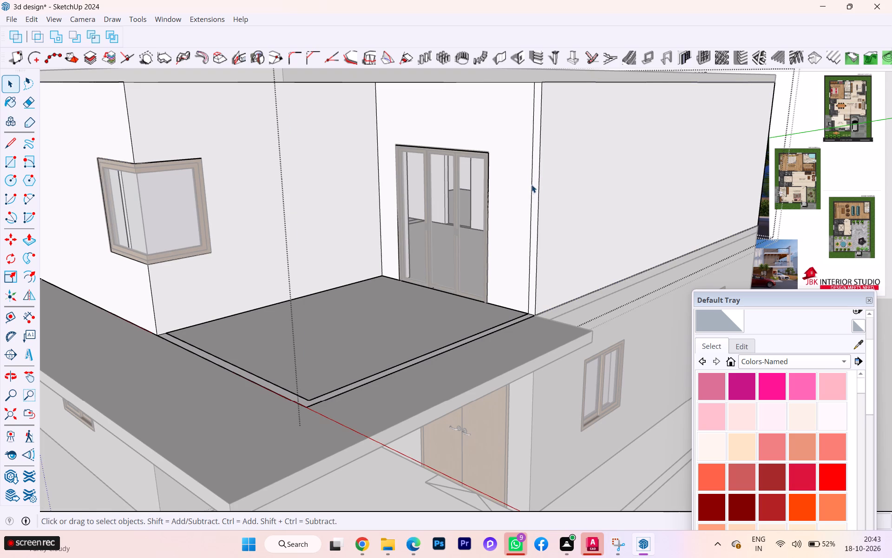
key(e)
click(531, 178)
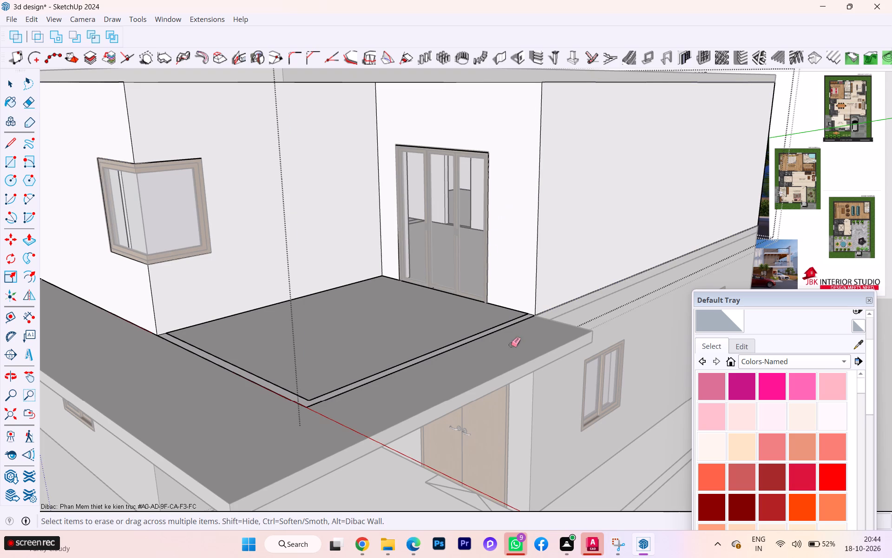
scroll(507, 325, down, 2)
middle_drag(507, 324, 391, 382)
key(space)
scroll(295, 295, down, 1)
scroll(298, 292, up, 1)
scroll(299, 292, down, 4)
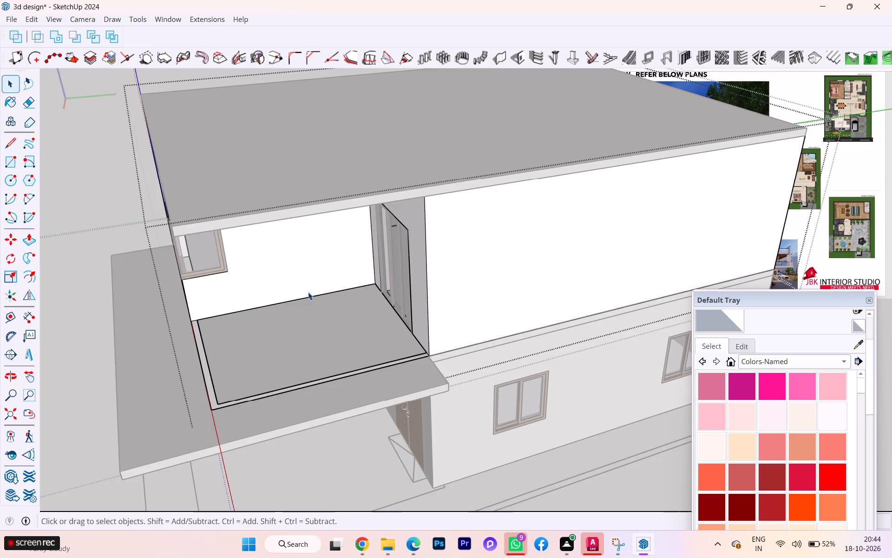
scroll(345, 288, down, 1)
scroll(346, 288, up, 1)
scroll(346, 287, down, 1)
click(69, 323)
double_click(106, 311)
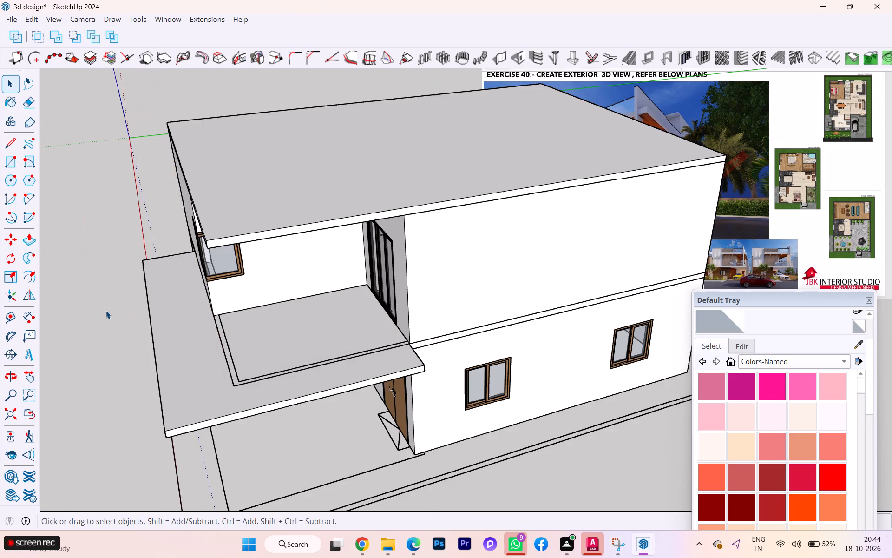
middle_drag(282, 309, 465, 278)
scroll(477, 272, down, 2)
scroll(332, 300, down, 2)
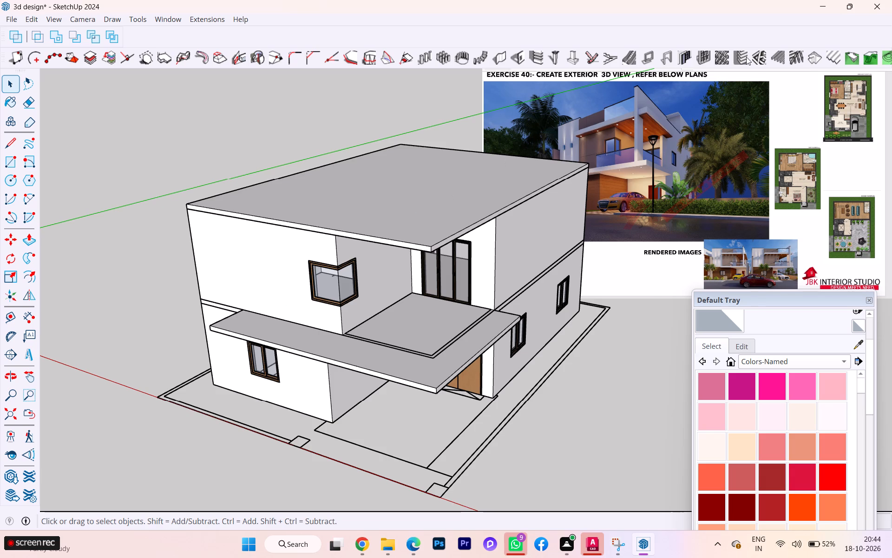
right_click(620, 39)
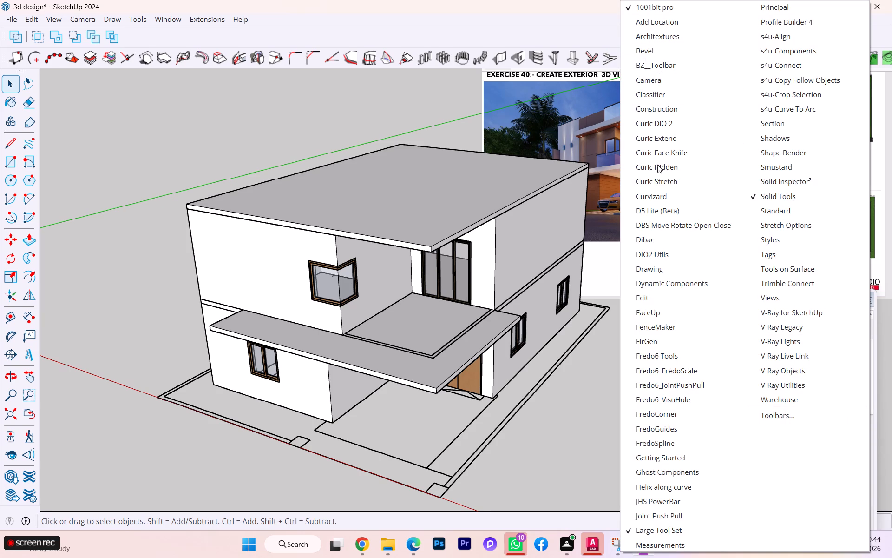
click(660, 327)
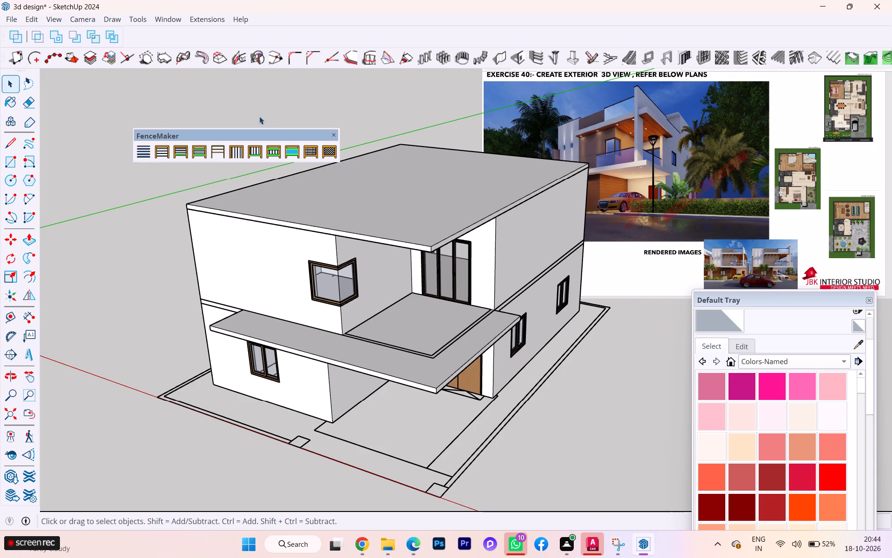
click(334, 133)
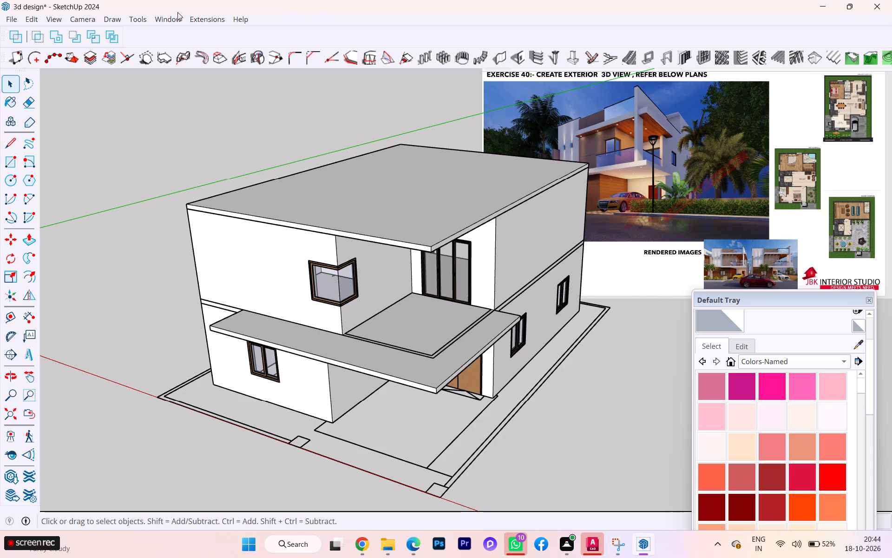
Open the MAJ Rail generator and browse its rail types to compare designs for the terrace railing, finishing on Type C.
click(217, 21)
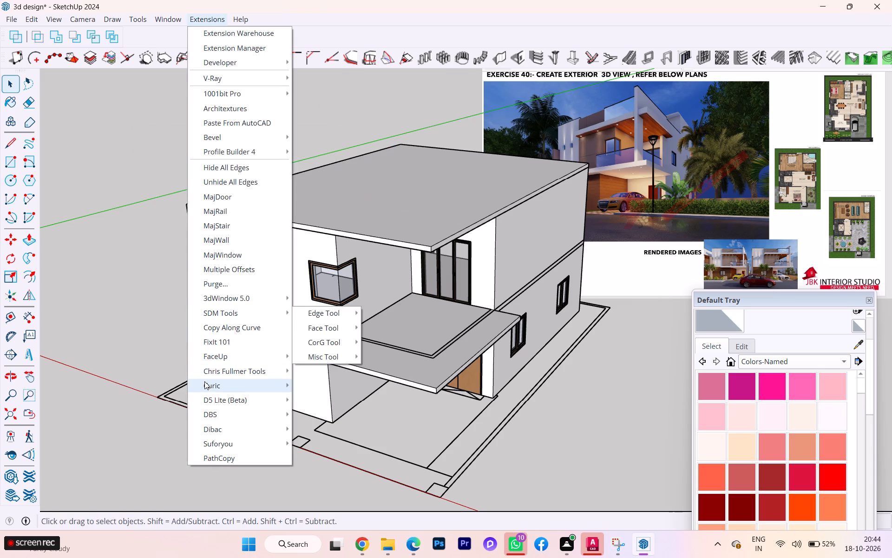
click(238, 216)
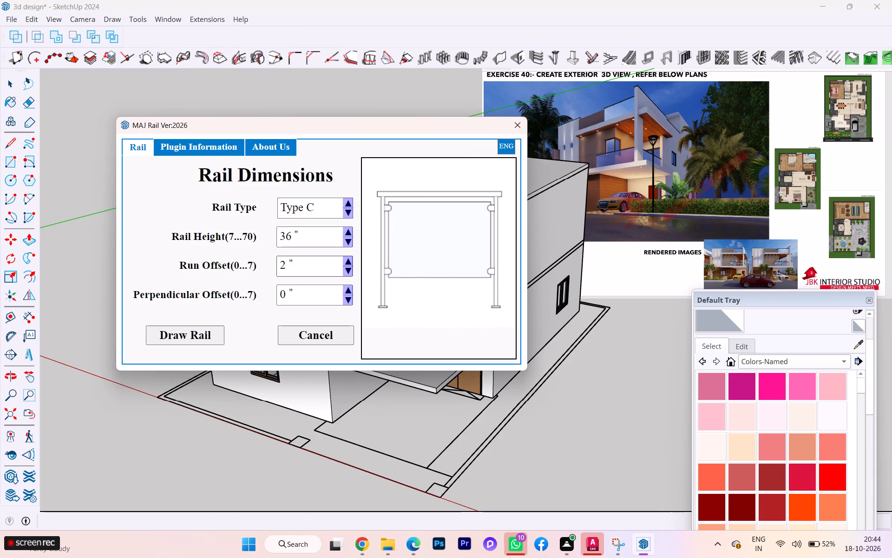
click(346, 210)
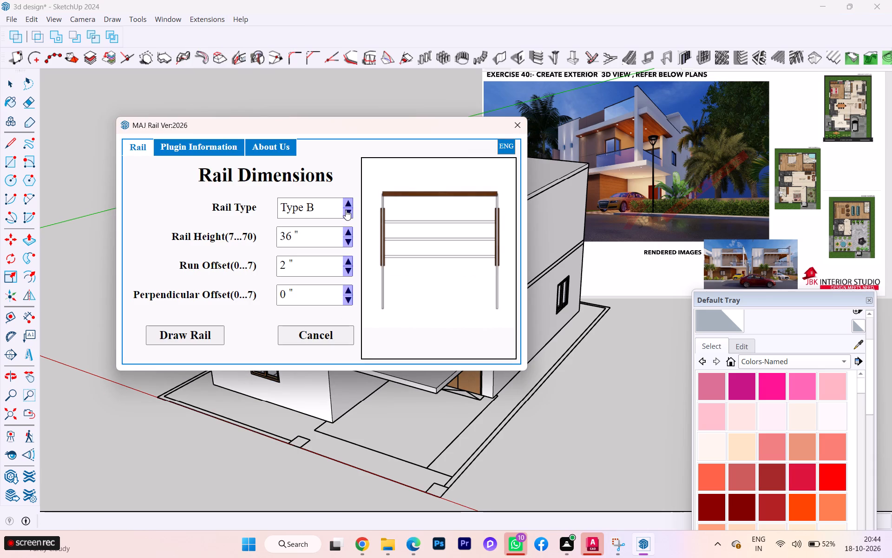
click(350, 203)
click(350, 203)
click(350, 203)
click(350, 203)
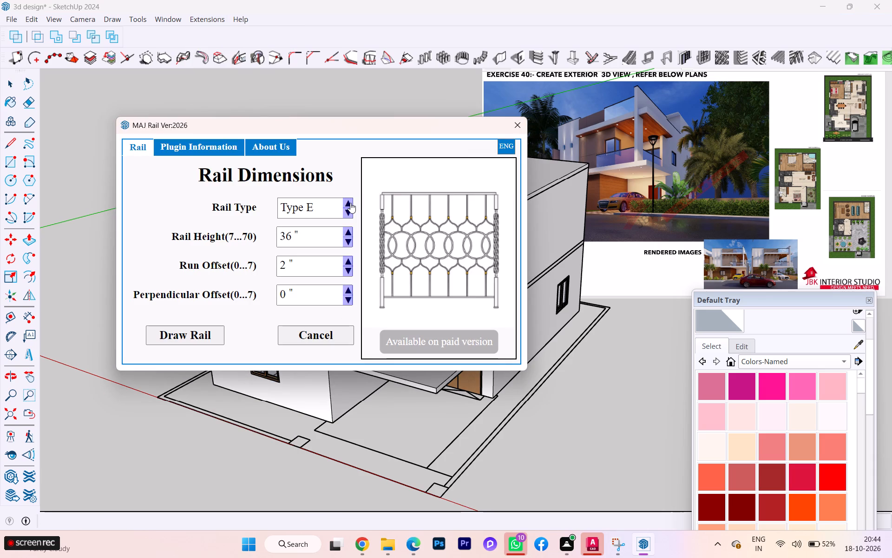
click(350, 203)
triple_click(350, 203)
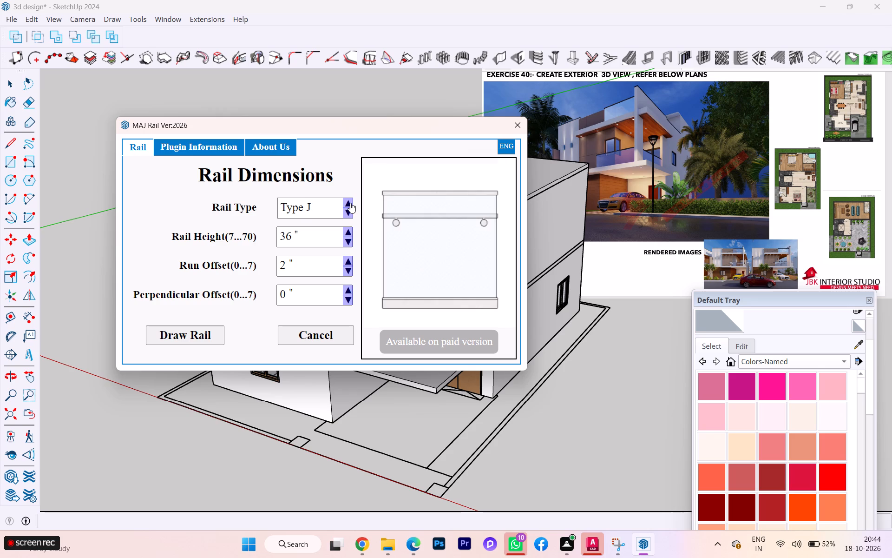
click(350, 203)
click(350, 203)
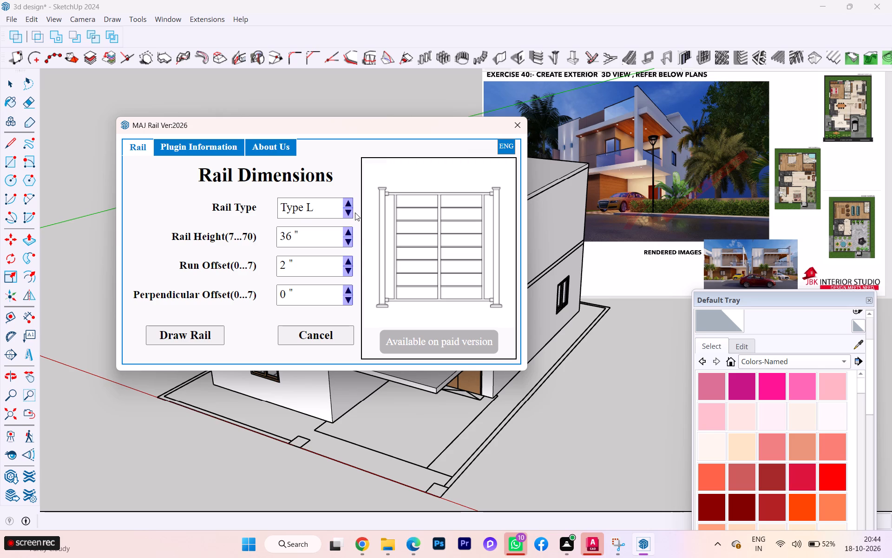
click(351, 215)
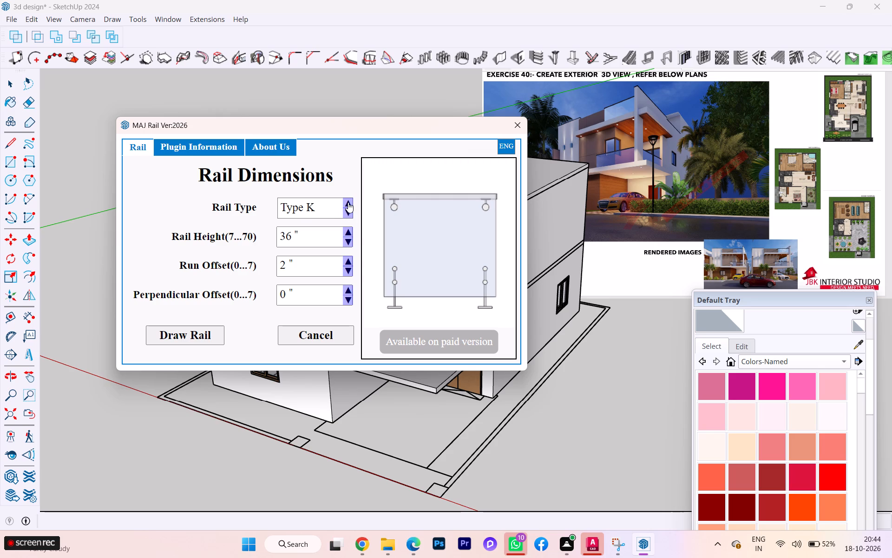
click(348, 202)
click(348, 202)
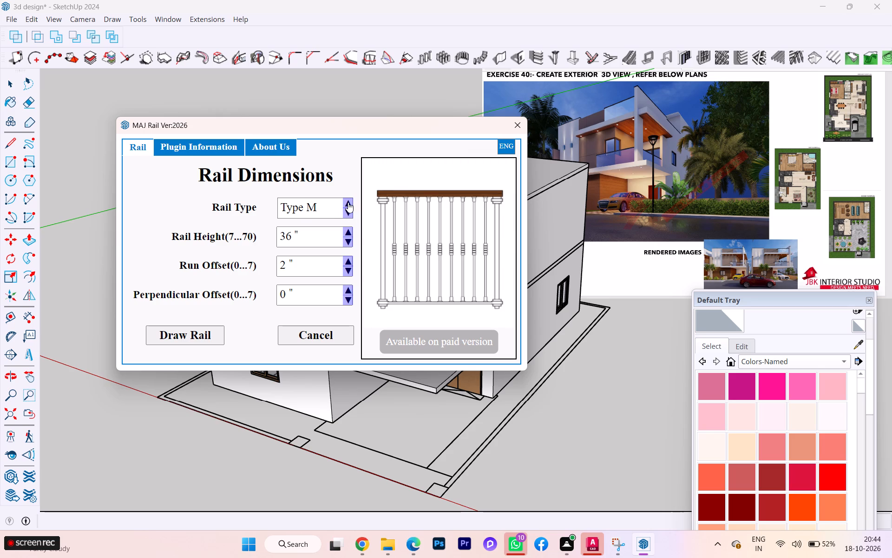
click(348, 202)
click(348, 202)
click(348, 202)
click(348, 202)
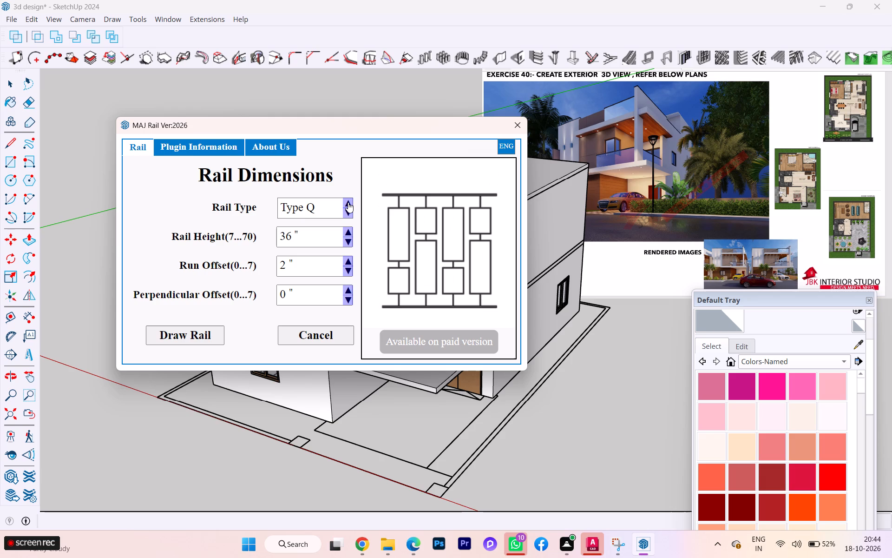
double_click(348, 202)
click(348, 202)
click(348, 202)
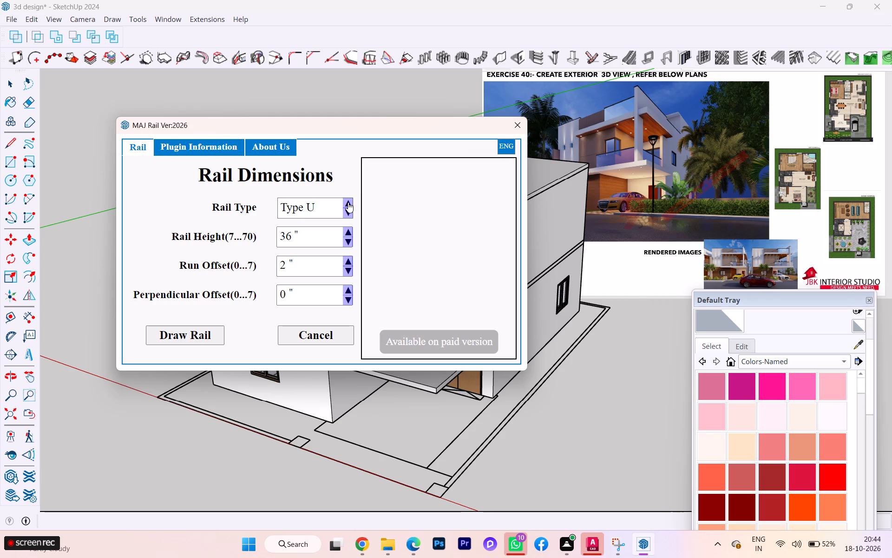
click(348, 202)
click(348, 202)
click(348, 202)
click(348, 202)
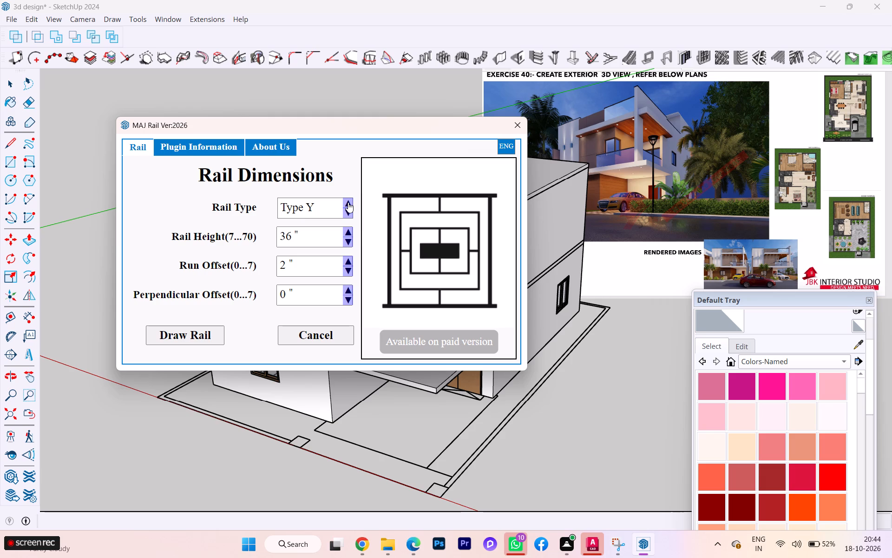
click(348, 202)
click(348, 202)
click(348, 202)
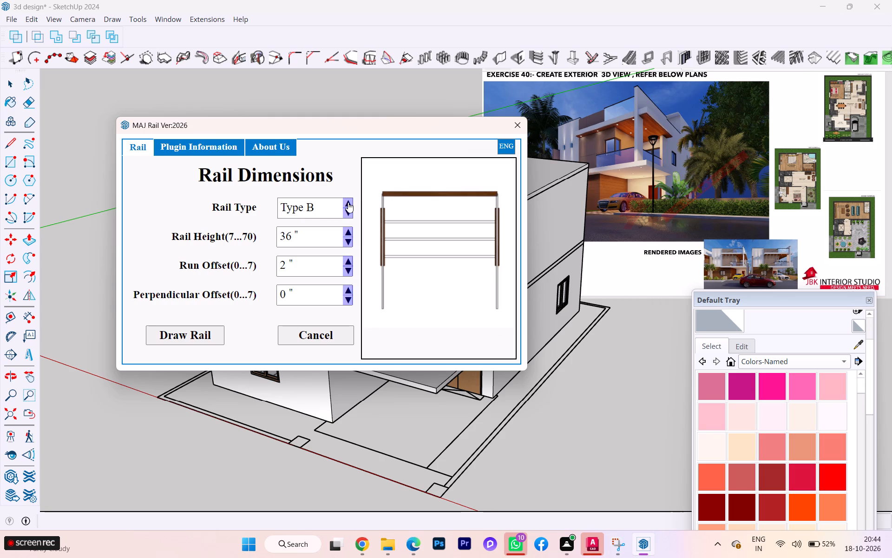
click(348, 202)
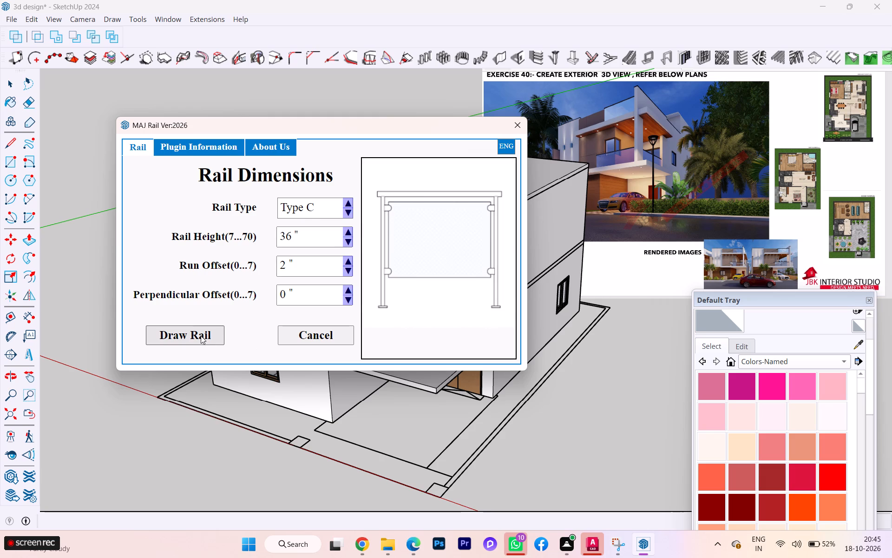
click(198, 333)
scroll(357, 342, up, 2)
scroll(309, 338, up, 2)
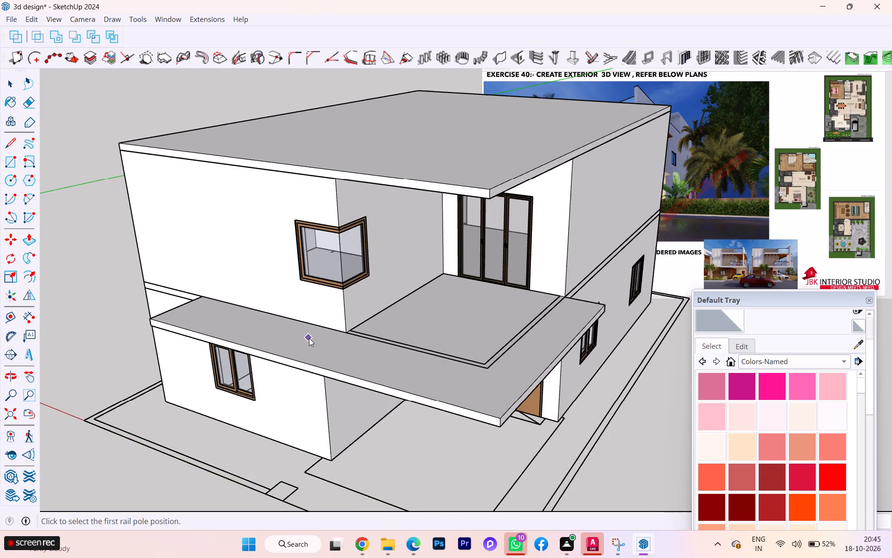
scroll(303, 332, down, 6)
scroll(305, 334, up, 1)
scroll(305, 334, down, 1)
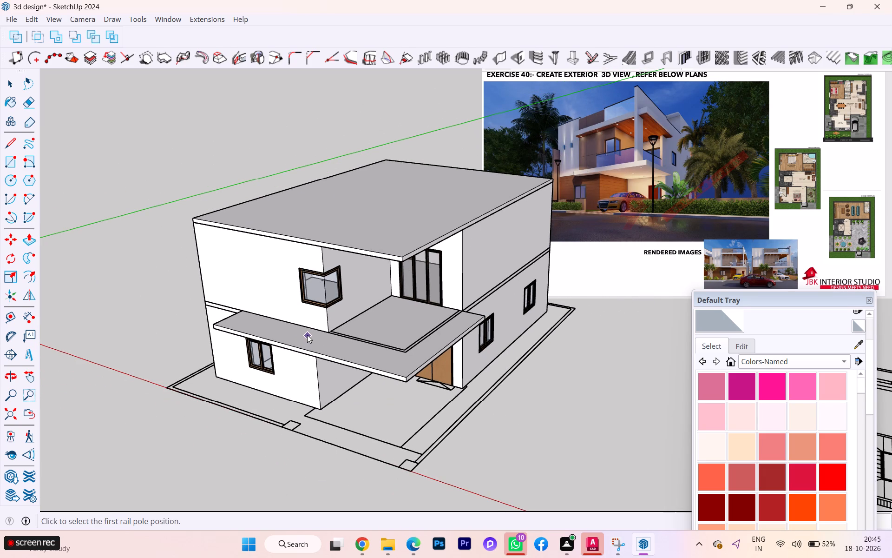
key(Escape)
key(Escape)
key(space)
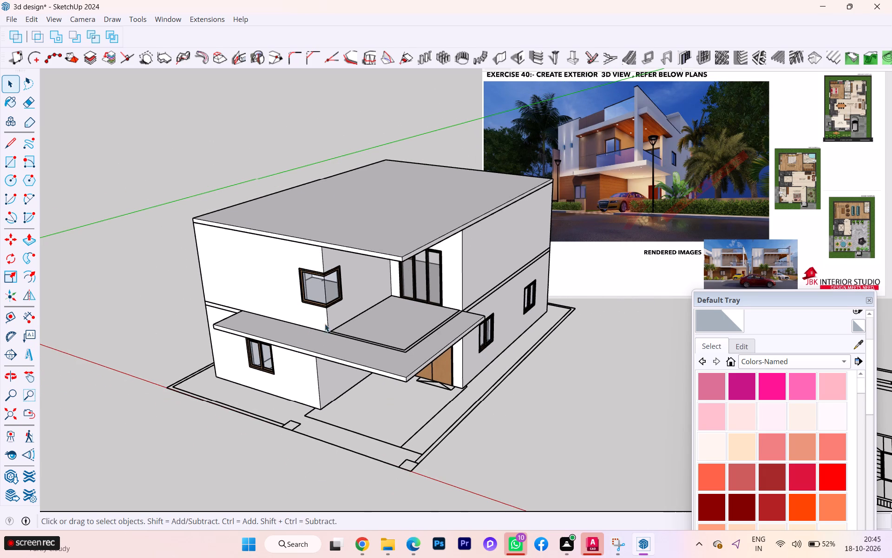
Draw a short line across the canopy slab in front of the wall below the upper-floor corner window.
scroll(350, 320, up, 4)
scroll(297, 339, up, 3)
scroll(255, 320, down, 1)
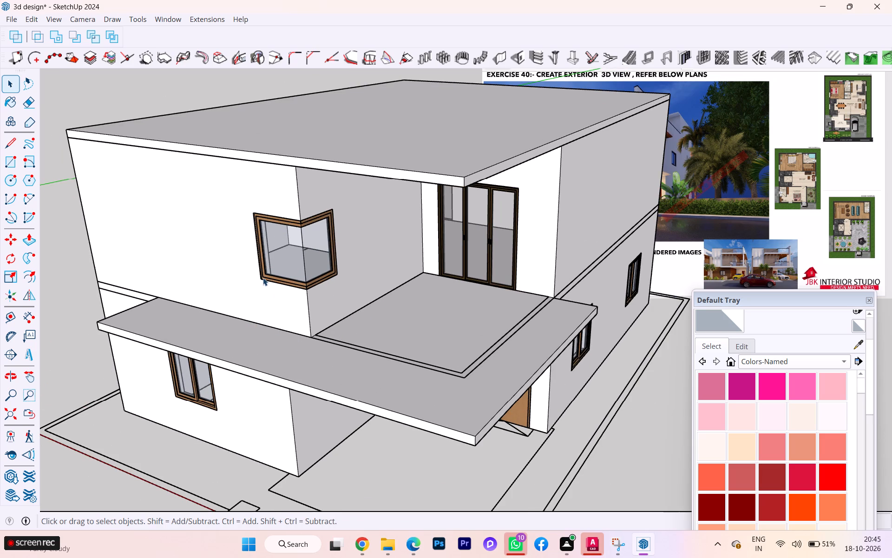
scroll(263, 278, down, 7)
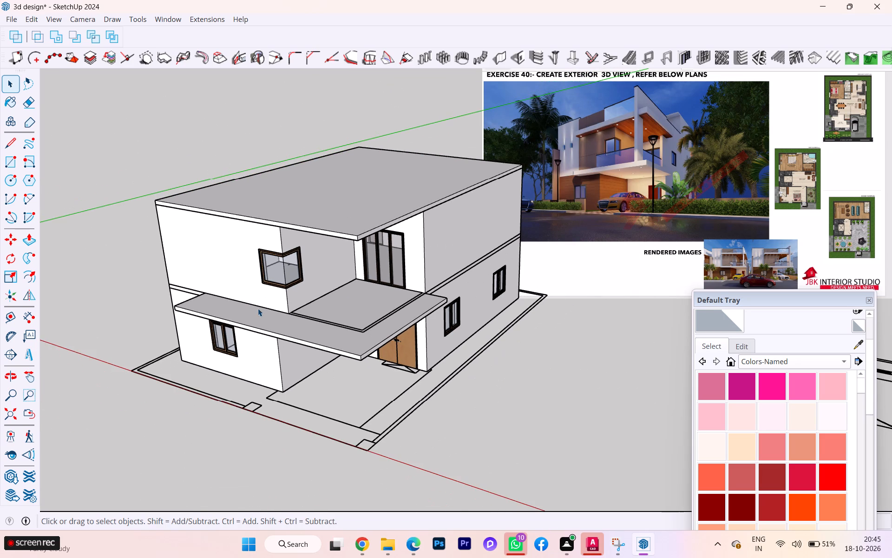
middle_drag(286, 307, 334, 297)
scroll(281, 298, up, 2)
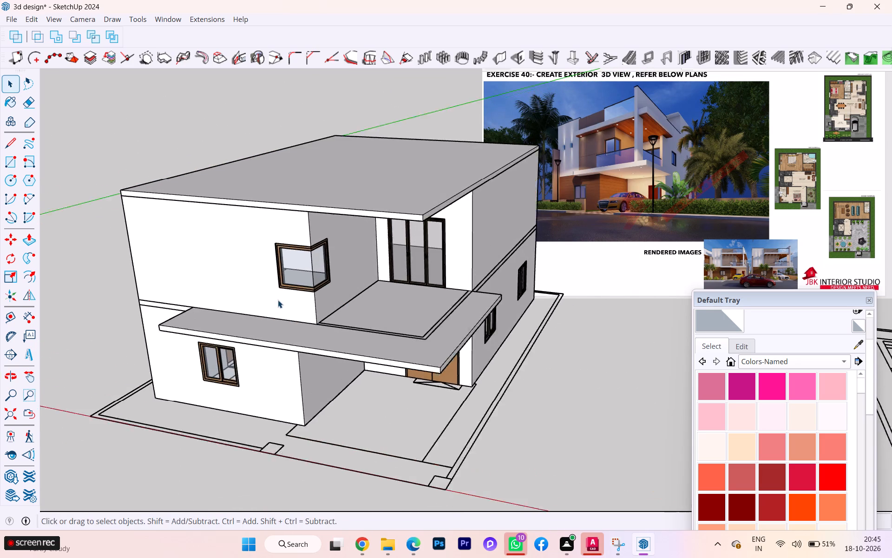
scroll(278, 300, up, 2)
scroll(276, 300, down, 2)
scroll(275, 301, up, 2)
key(l)
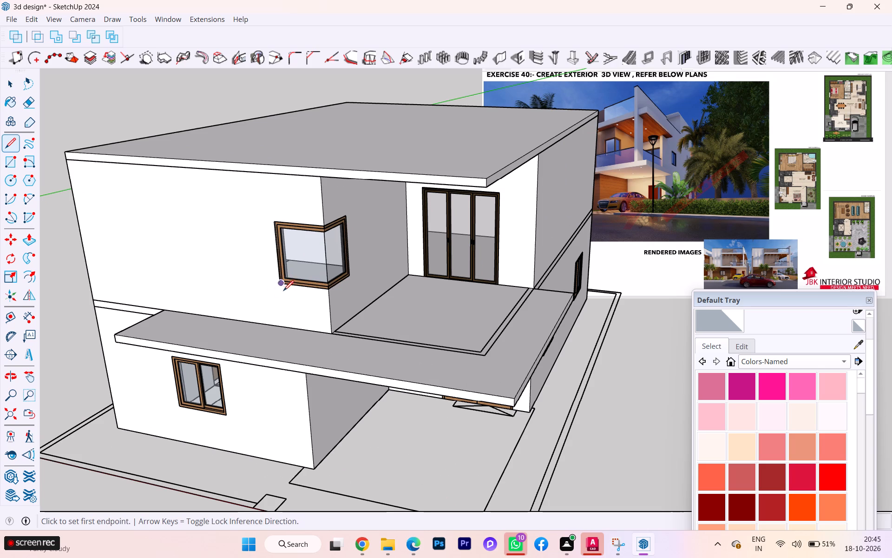
click(281, 325)
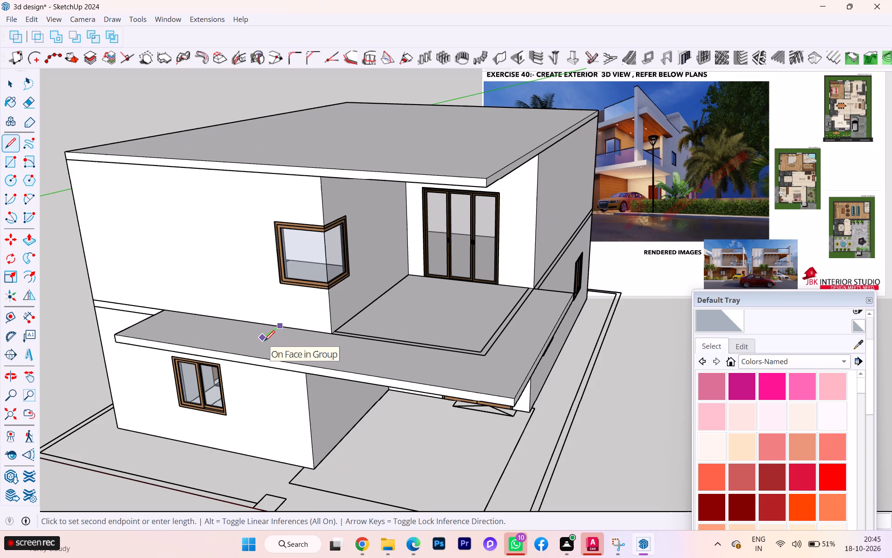
click(264, 341)
key(space)
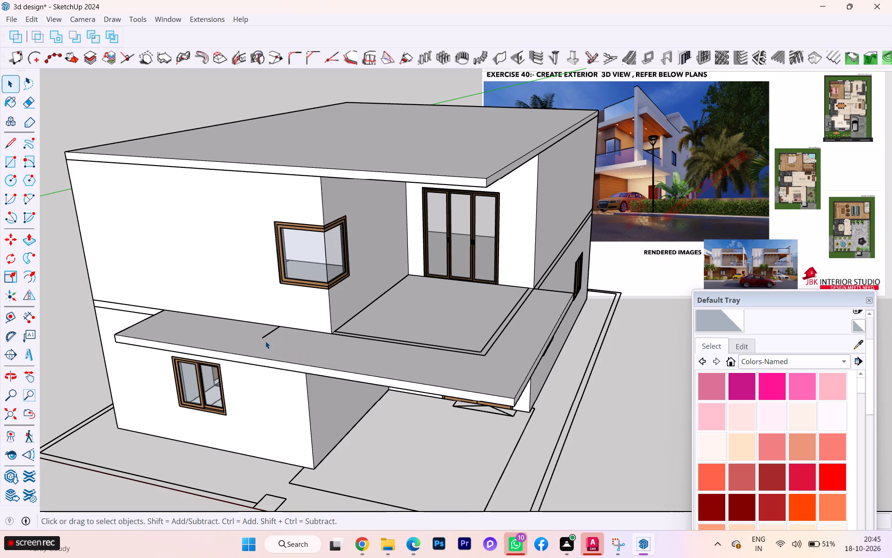
Examine the canopy slab, terrace edge and entrance area of the house from several front angles.
scroll(306, 318, down, 3)
middle_drag(308, 325, 189, 347)
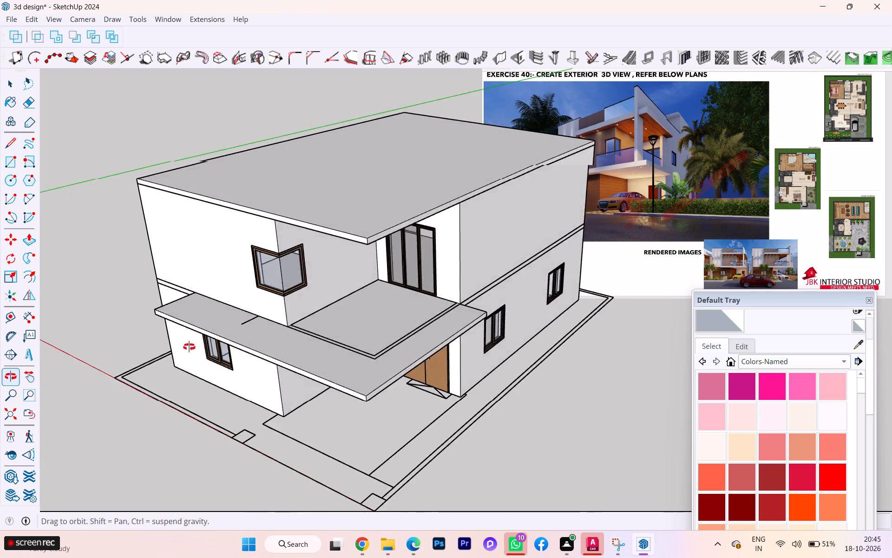
middle_drag(189, 347, 243, 325)
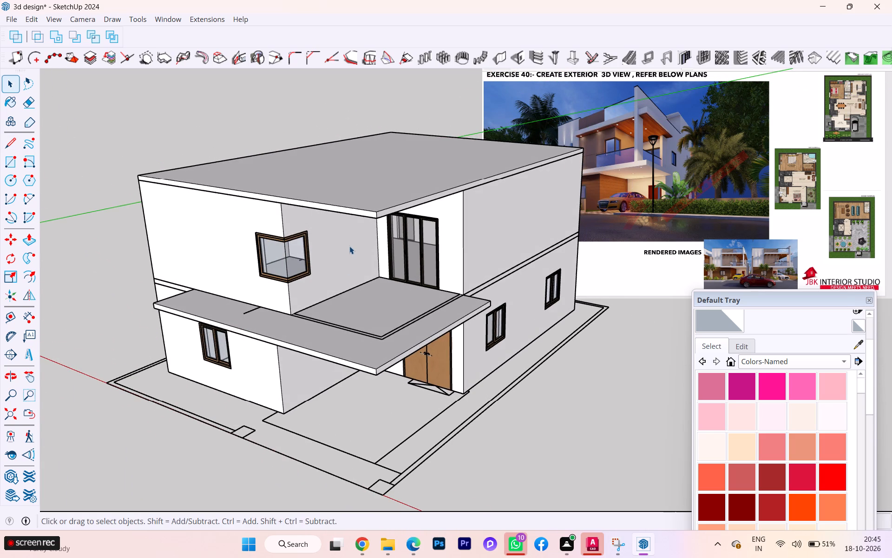
scroll(349, 246, down, 3)
scroll(374, 392, up, 4)
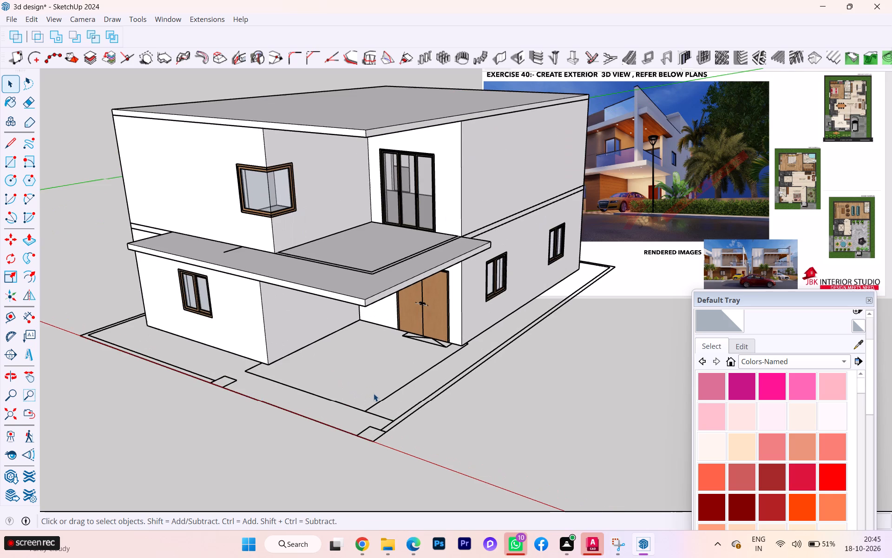
scroll(374, 393, up, 3)
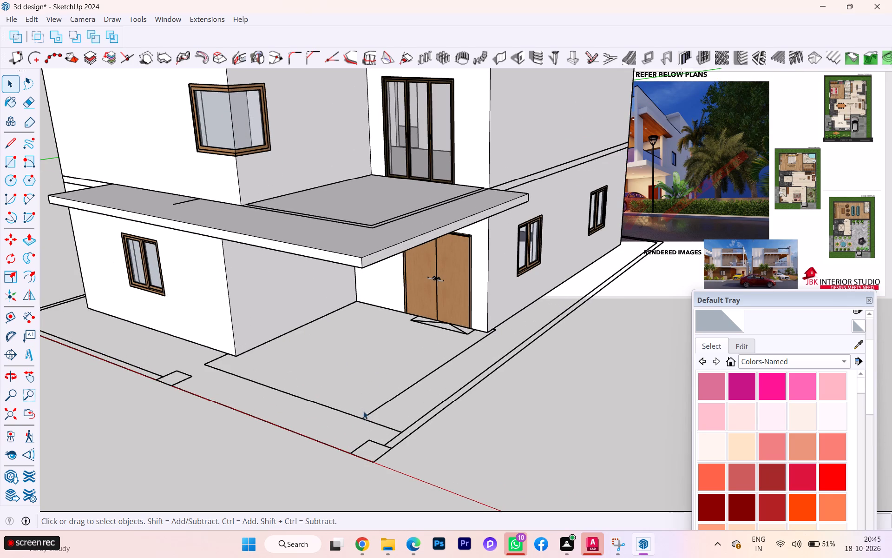
middle_drag(361, 412, 330, 413)
scroll(289, 399, down, 4)
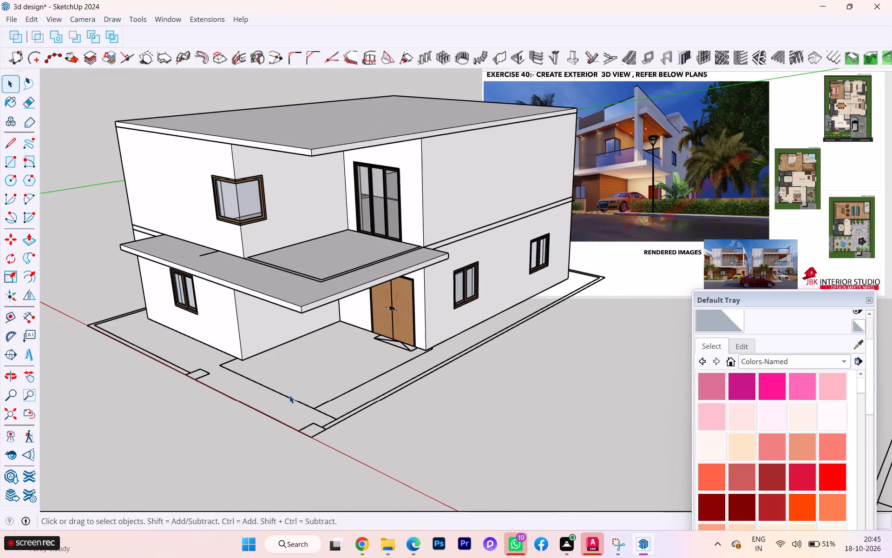
middle_drag(299, 387, 341, 385)
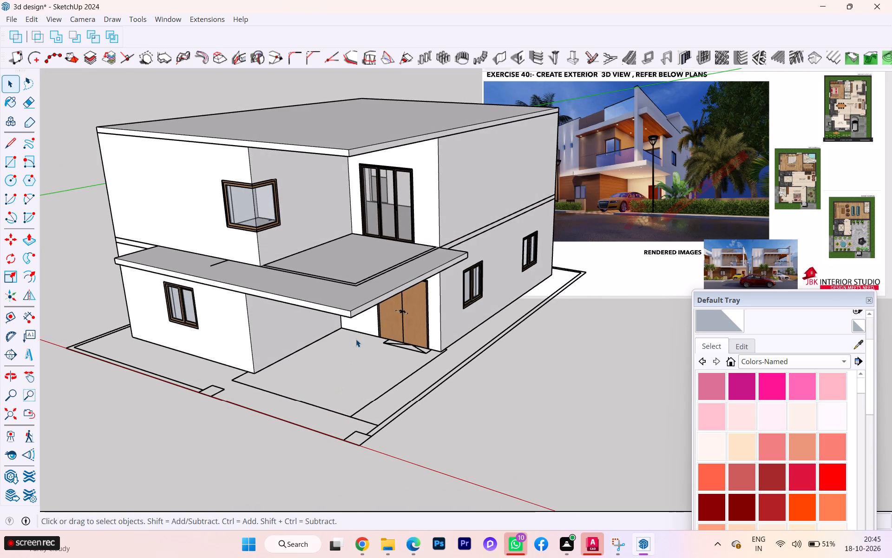
scroll(361, 302, up, 2)
scroll(361, 301, down, 1)
scroll(361, 301, up, 1)
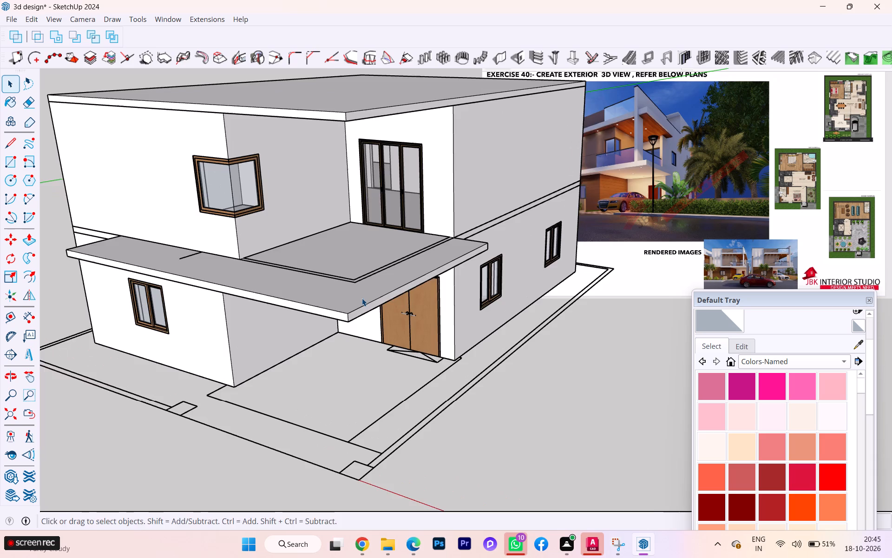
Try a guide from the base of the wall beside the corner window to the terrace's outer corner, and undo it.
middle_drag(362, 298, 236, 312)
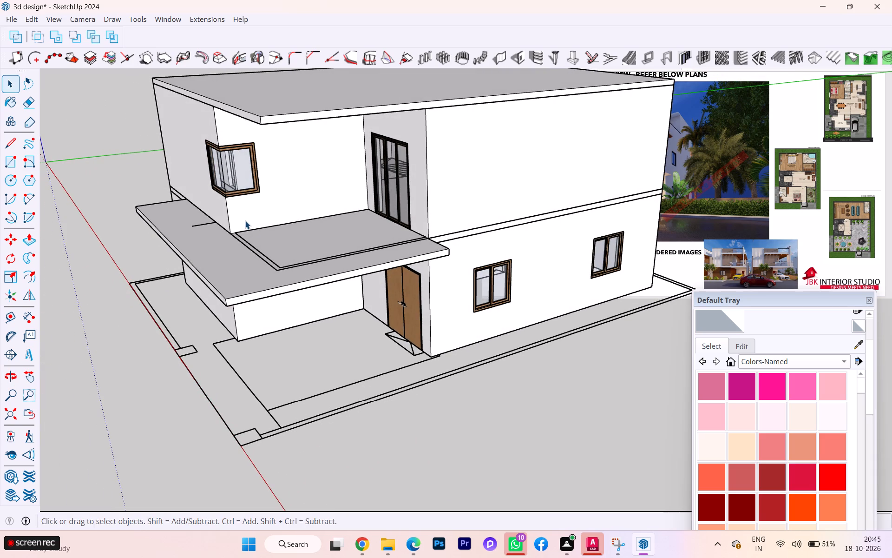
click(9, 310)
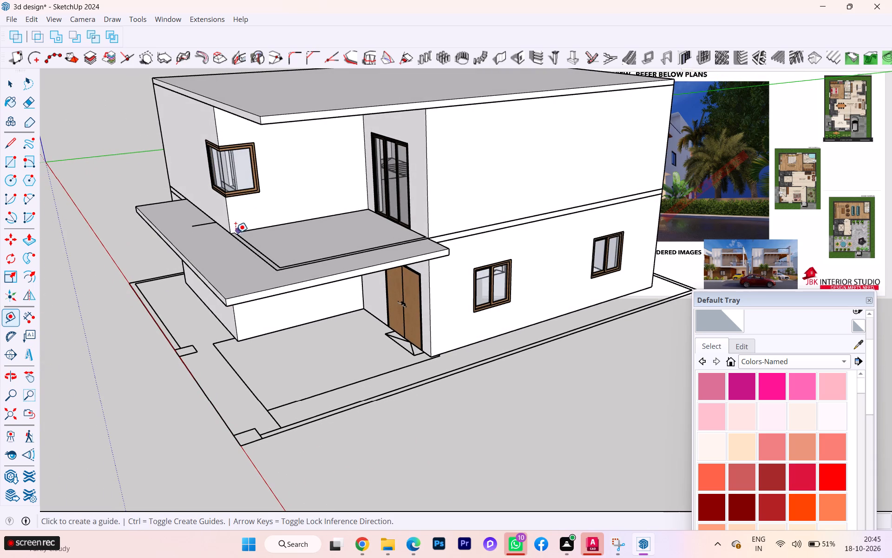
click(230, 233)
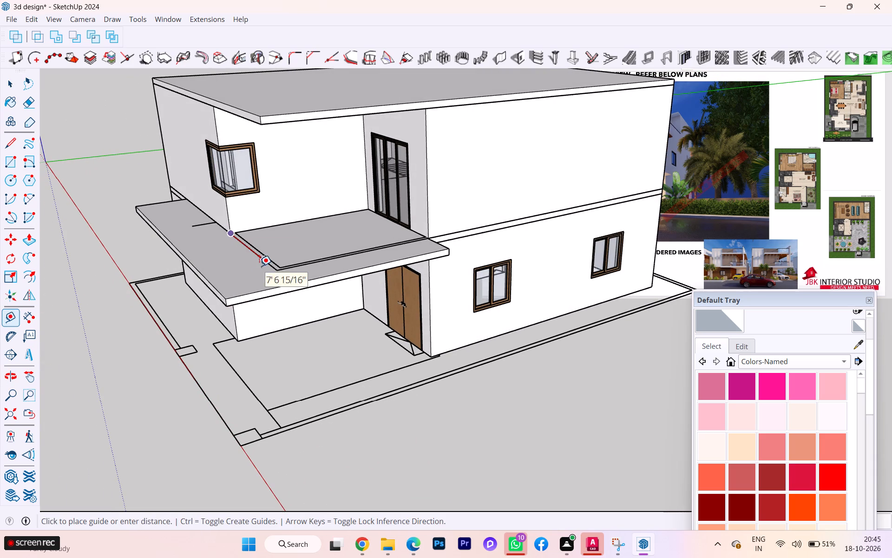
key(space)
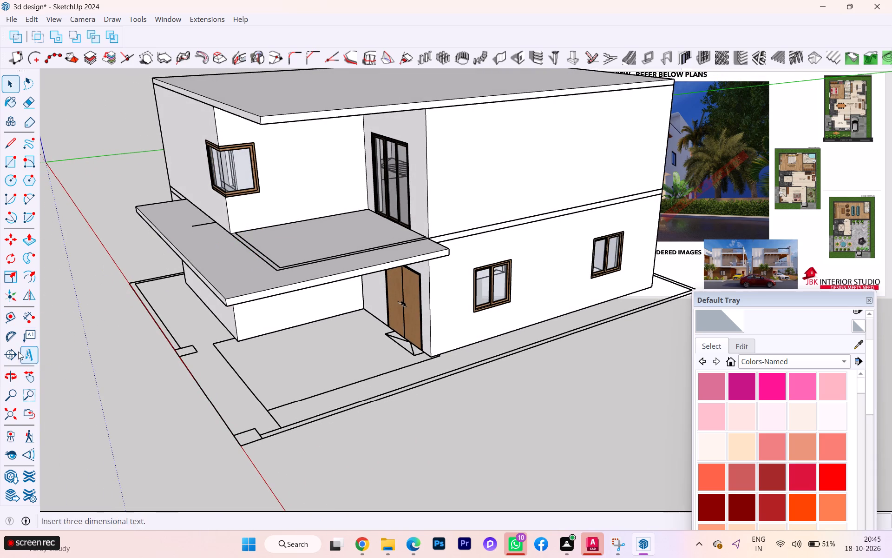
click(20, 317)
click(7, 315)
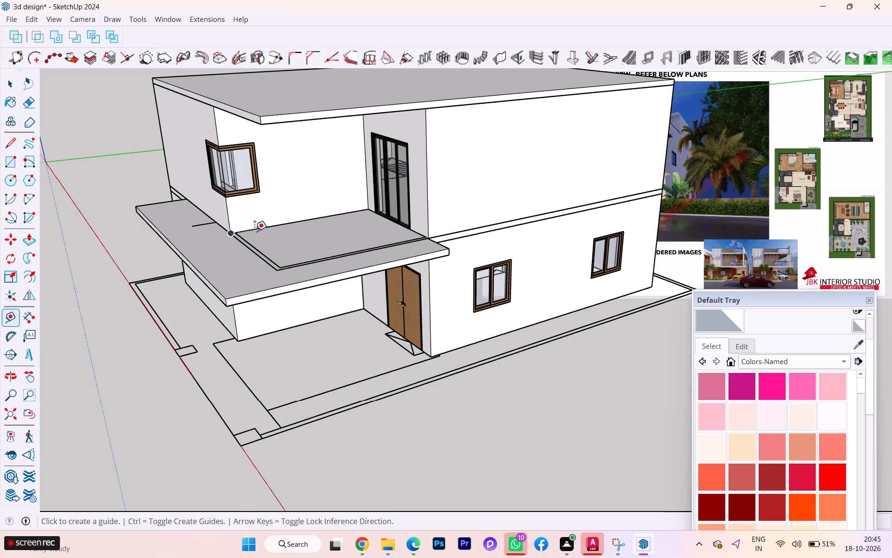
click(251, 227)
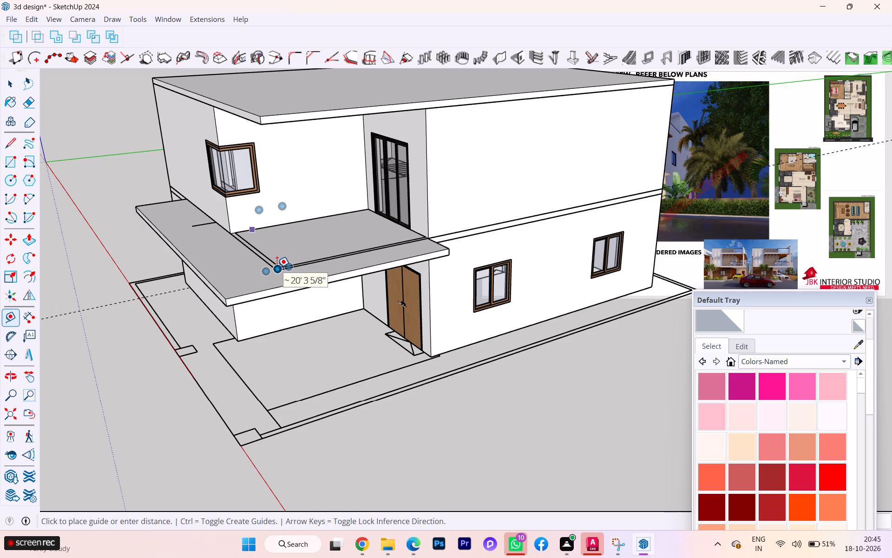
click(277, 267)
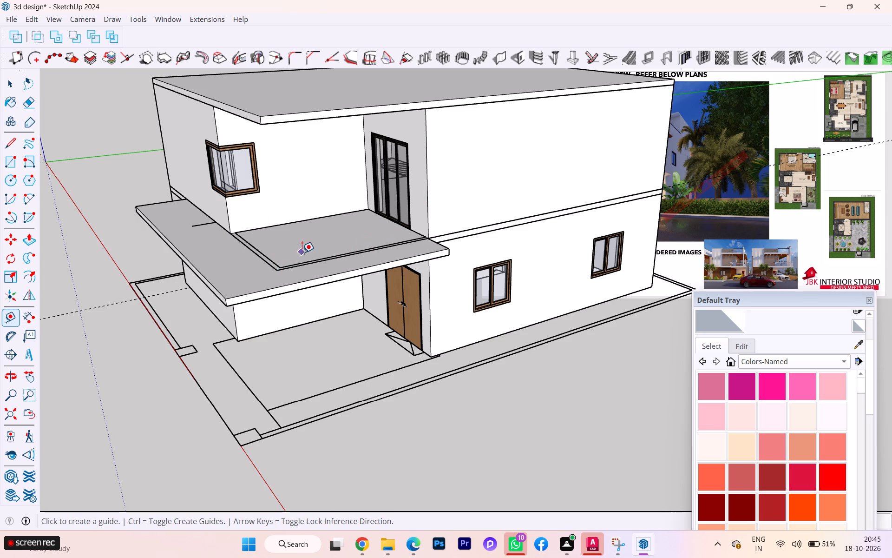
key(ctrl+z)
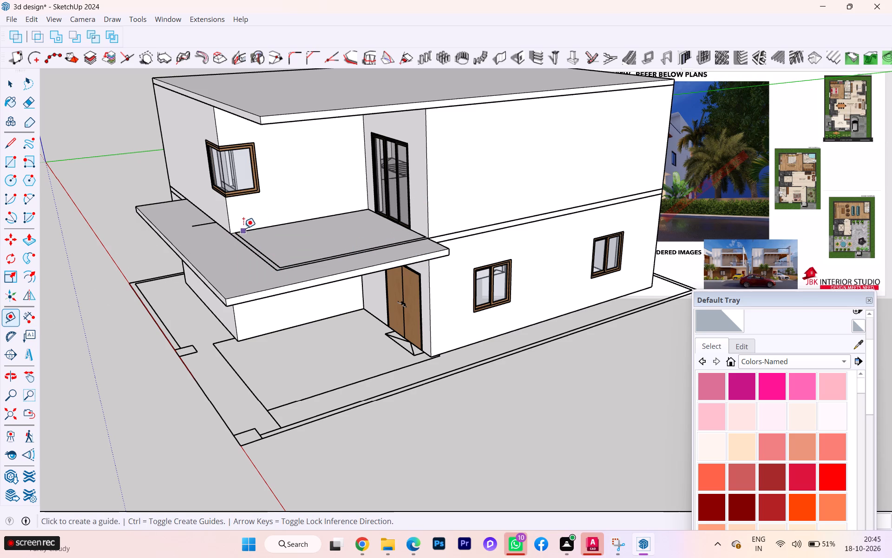
Place a guide parallel to the corner-window side wall's base, along the terrace's outer side edge.
click(243, 228)
key(Escape)
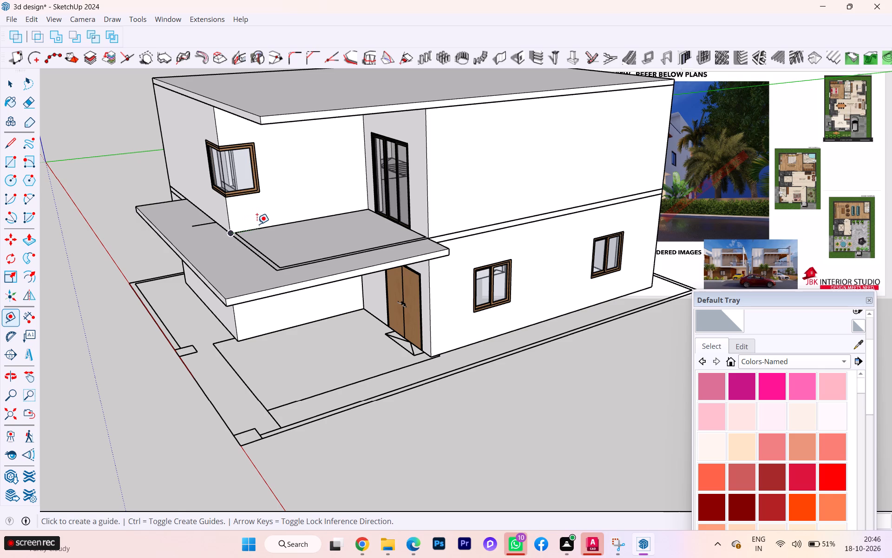
click(254, 226)
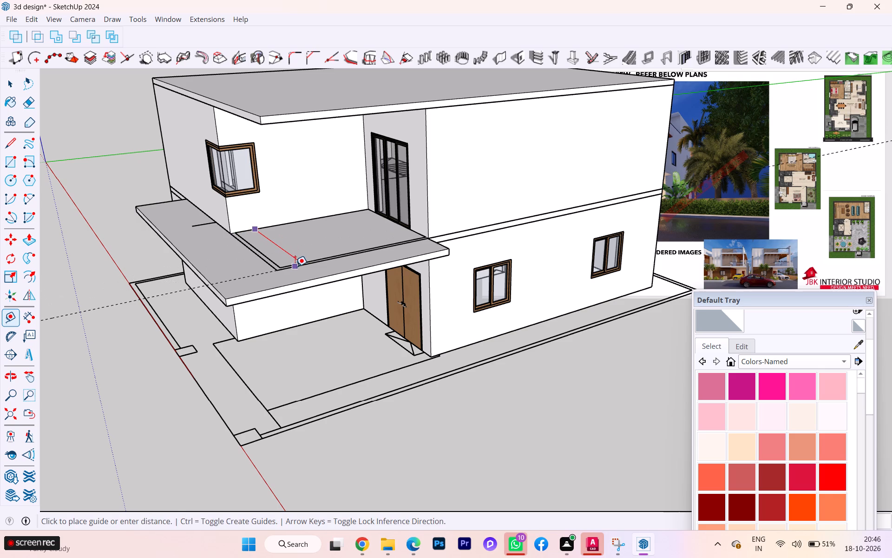
click(295, 266)
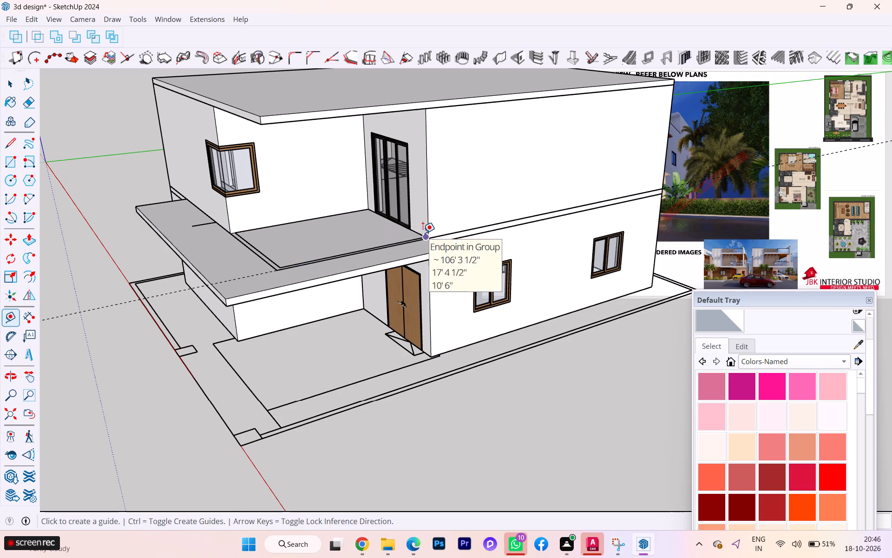
Place a guide parallel to the base of the upper-floor door wall, running lengthwise across the front canopy slab.
scroll(421, 233, up, 7)
click(418, 234)
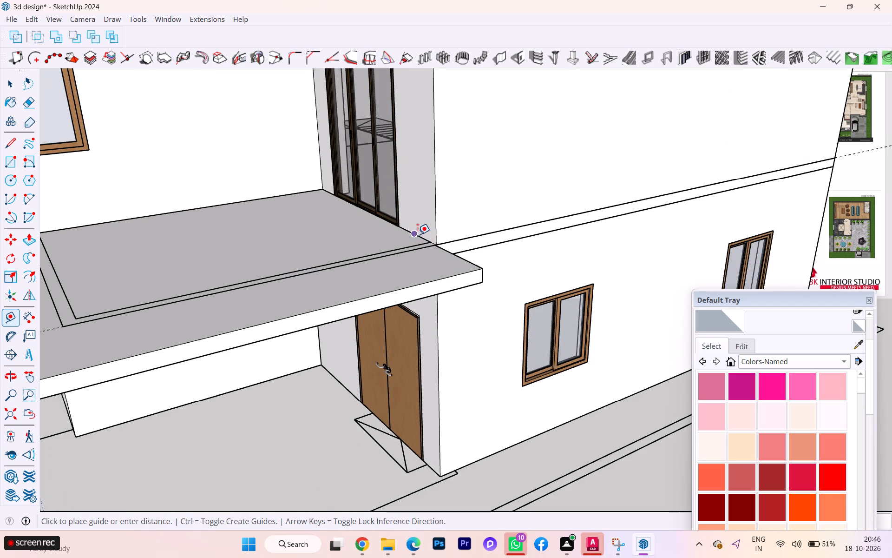
scroll(358, 243, down, 5)
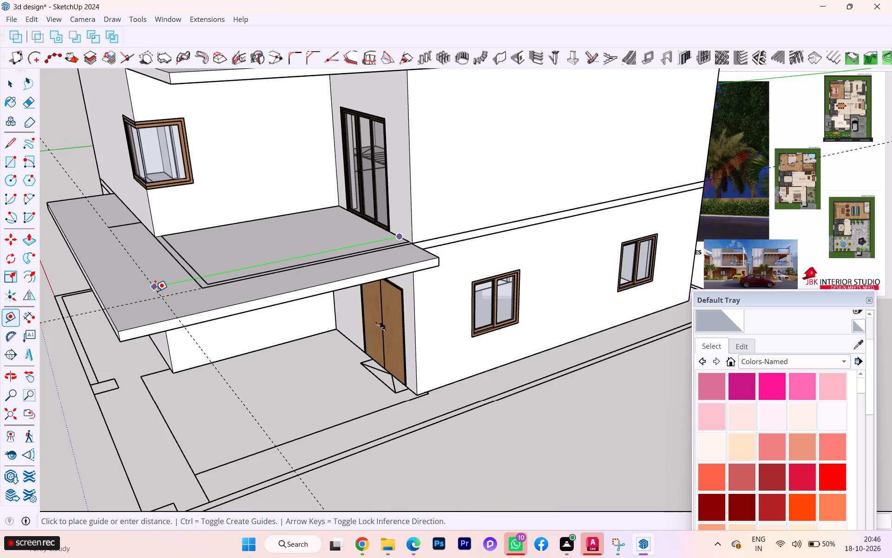
click(155, 291)
key(space)
Examine the two guides over the terrace and canopy slab from several distances and front angles.
scroll(170, 279, down, 5)
scroll(169, 279, up, 1)
scroll(171, 279, down, 4)
scroll(171, 279, up, 1)
scroll(171, 279, down, 6)
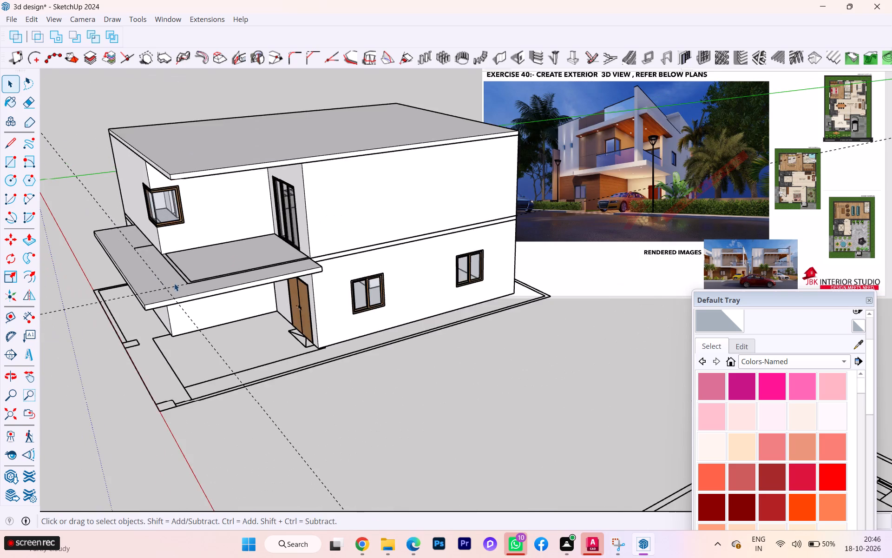
scroll(174, 283, down, 3)
scroll(157, 299, up, 1)
scroll(157, 299, down, 1)
scroll(156, 300, up, 11)
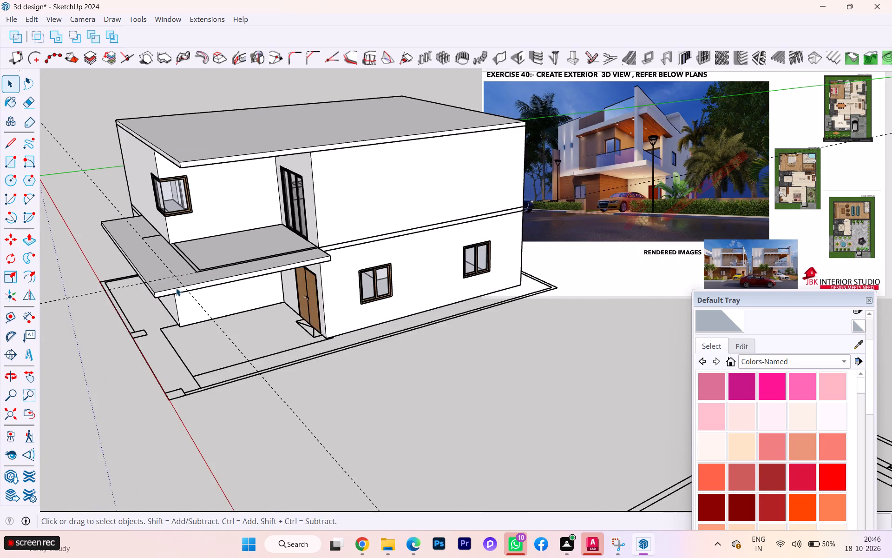
middle_drag(183, 289, 266, 294)
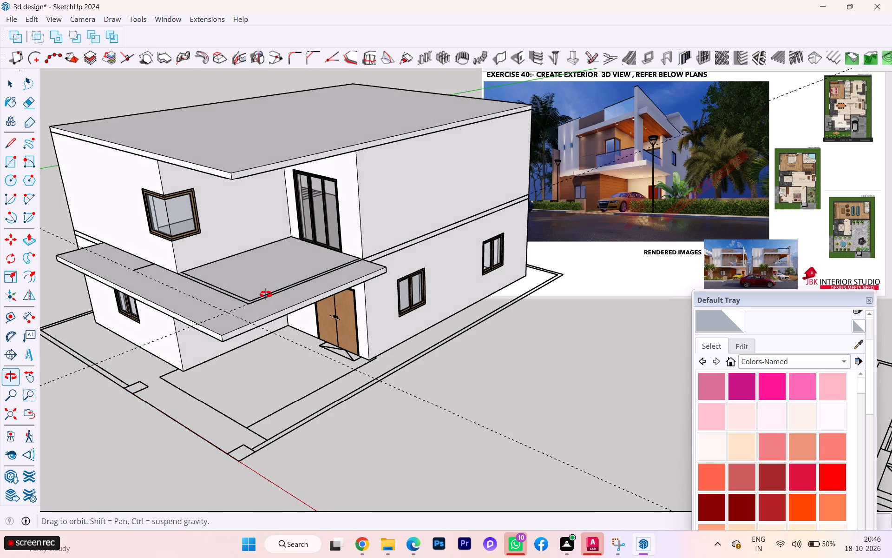
middle_drag(266, 294, 249, 300)
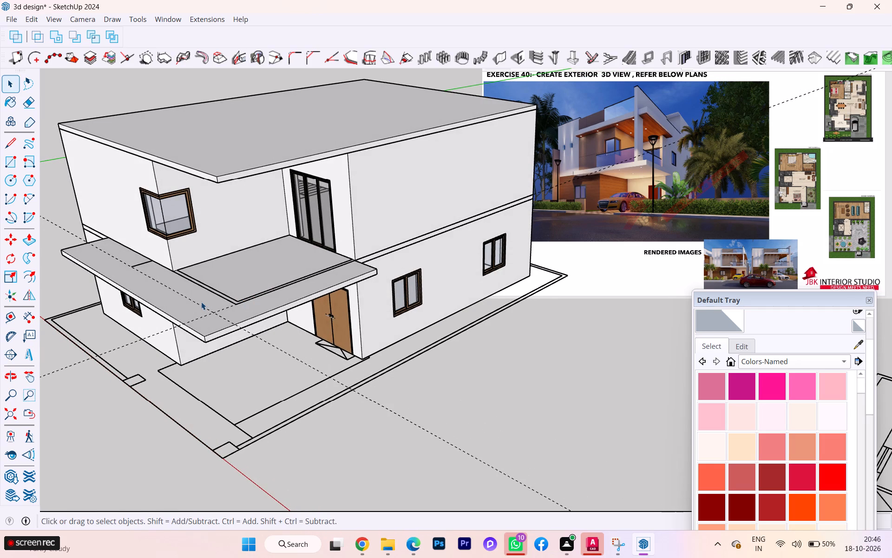
scroll(201, 302, up, 1)
scroll(201, 302, down, 1)
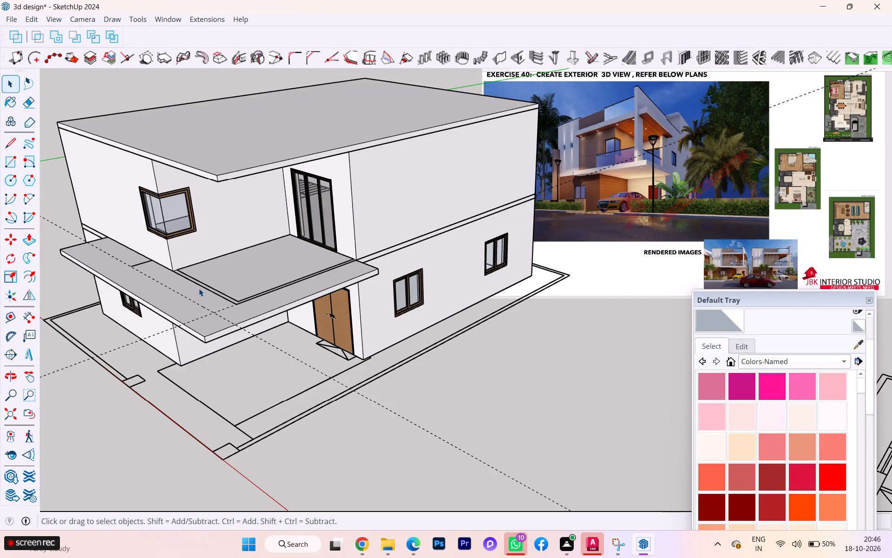
scroll(199, 287, down, 1)
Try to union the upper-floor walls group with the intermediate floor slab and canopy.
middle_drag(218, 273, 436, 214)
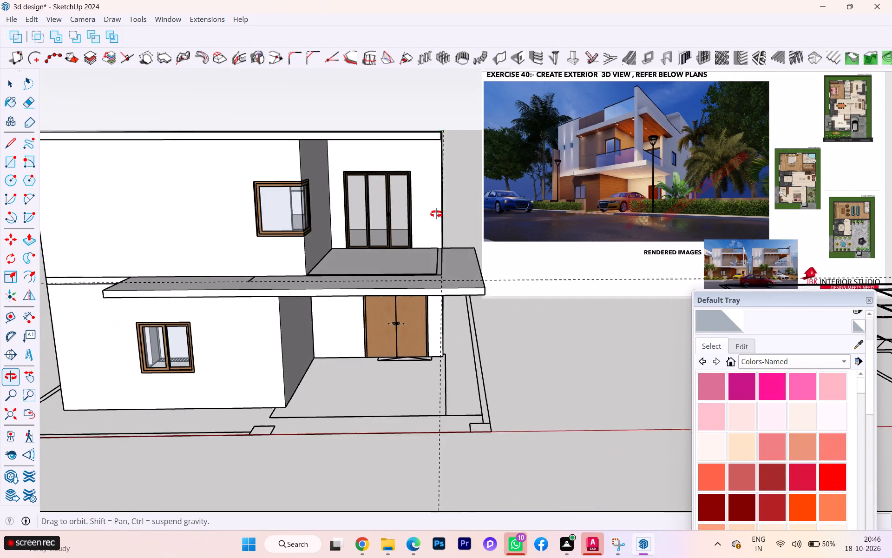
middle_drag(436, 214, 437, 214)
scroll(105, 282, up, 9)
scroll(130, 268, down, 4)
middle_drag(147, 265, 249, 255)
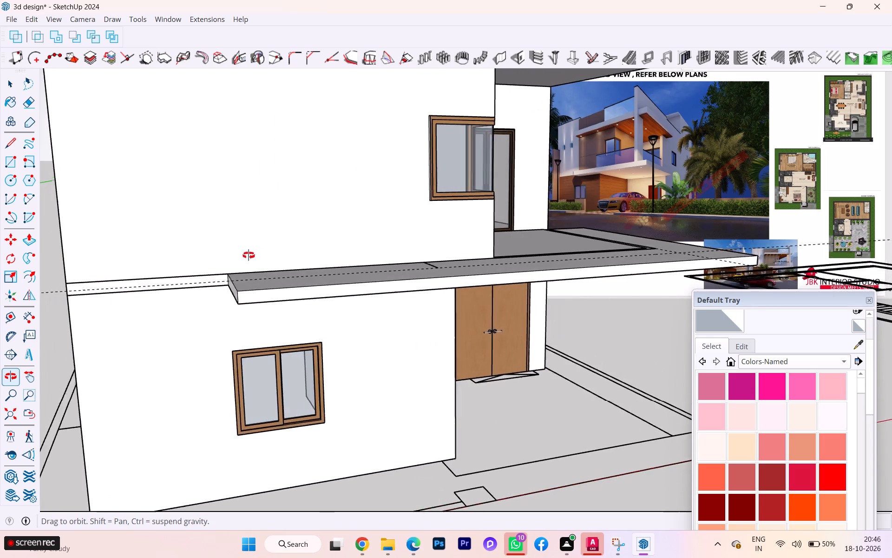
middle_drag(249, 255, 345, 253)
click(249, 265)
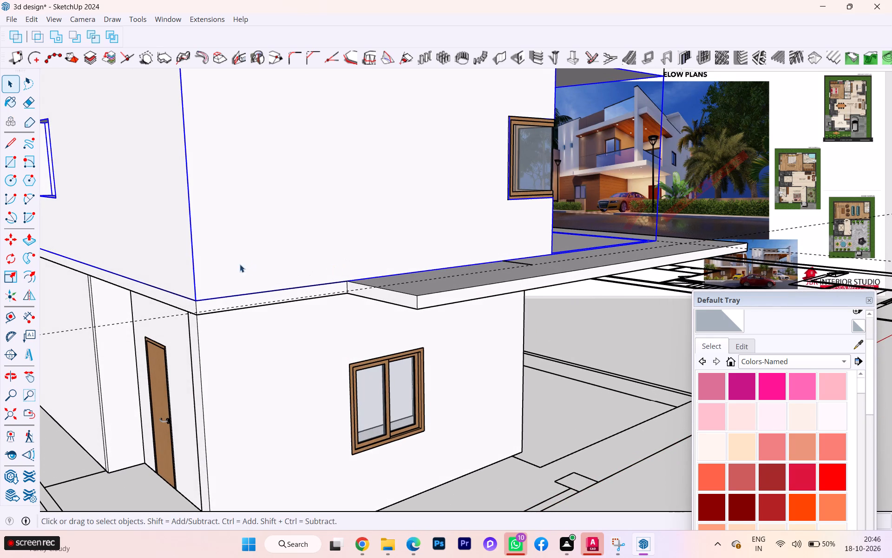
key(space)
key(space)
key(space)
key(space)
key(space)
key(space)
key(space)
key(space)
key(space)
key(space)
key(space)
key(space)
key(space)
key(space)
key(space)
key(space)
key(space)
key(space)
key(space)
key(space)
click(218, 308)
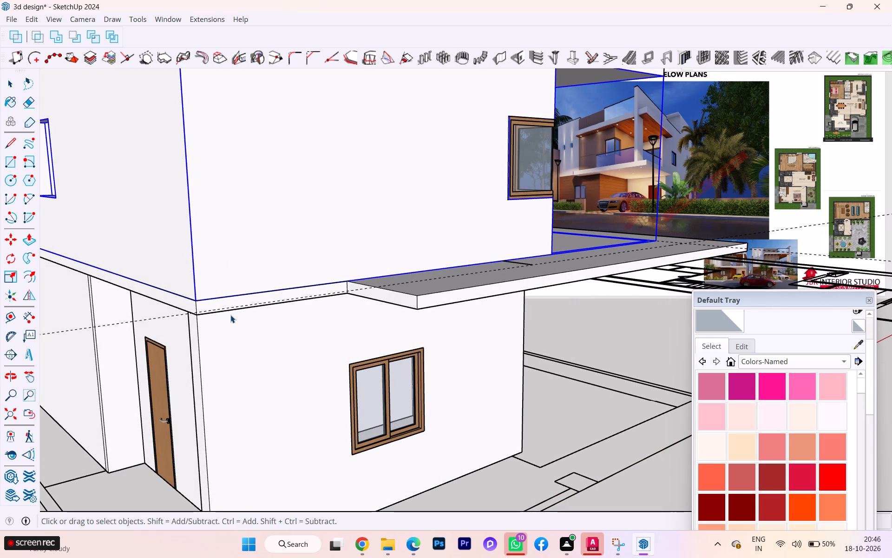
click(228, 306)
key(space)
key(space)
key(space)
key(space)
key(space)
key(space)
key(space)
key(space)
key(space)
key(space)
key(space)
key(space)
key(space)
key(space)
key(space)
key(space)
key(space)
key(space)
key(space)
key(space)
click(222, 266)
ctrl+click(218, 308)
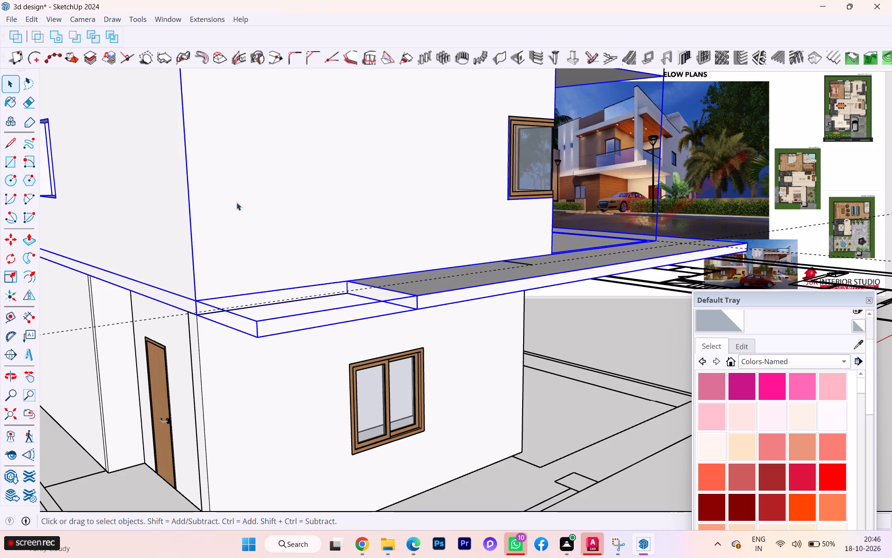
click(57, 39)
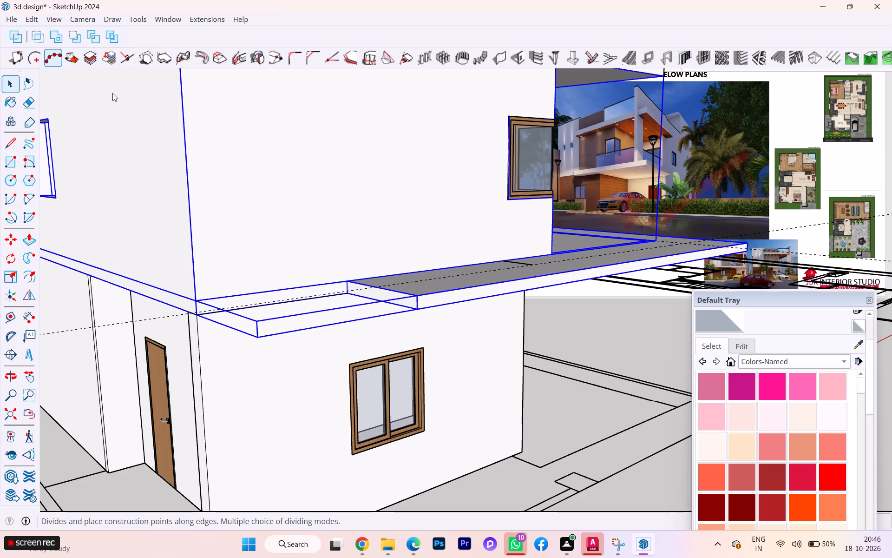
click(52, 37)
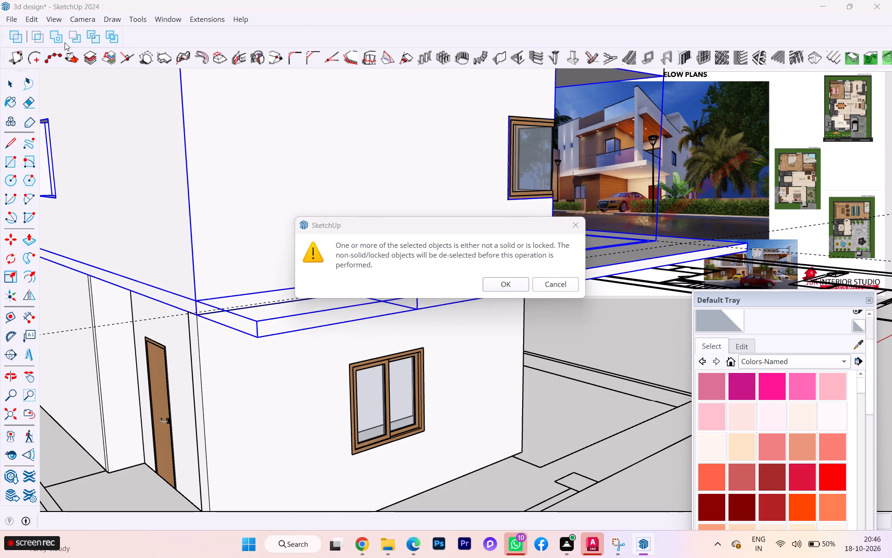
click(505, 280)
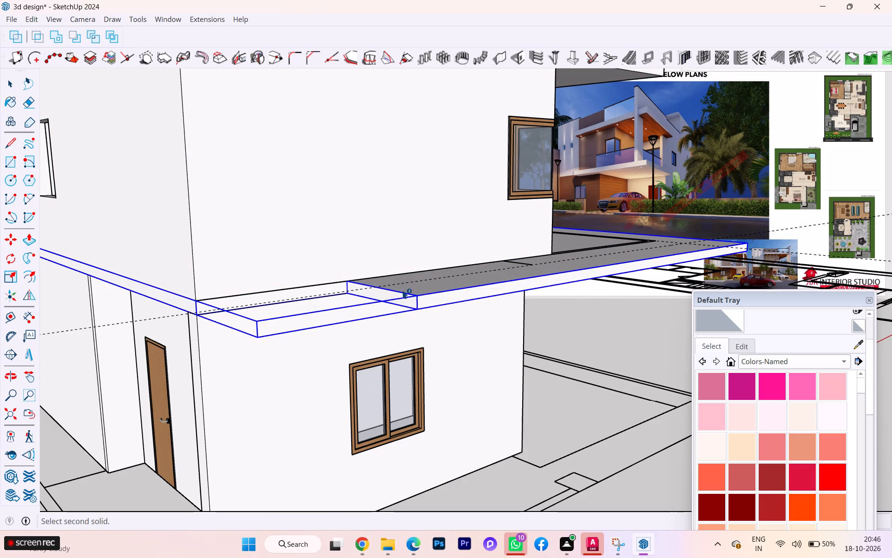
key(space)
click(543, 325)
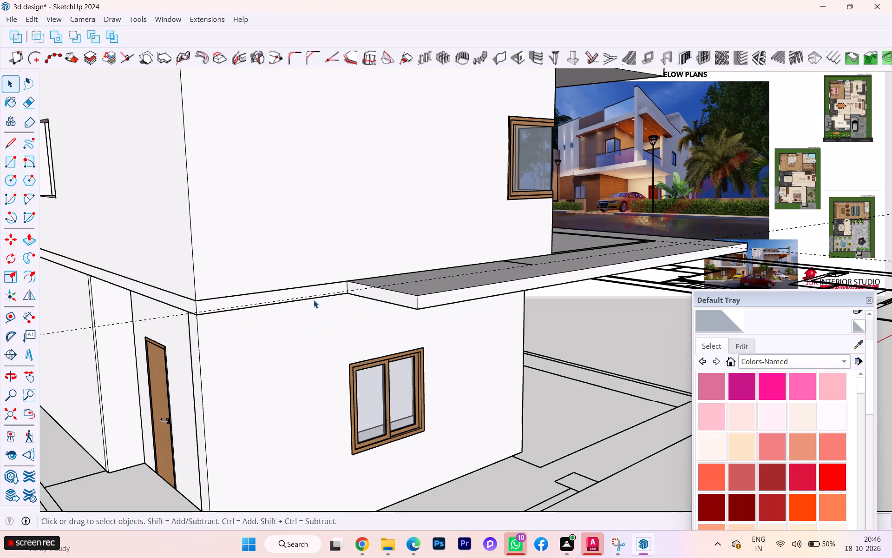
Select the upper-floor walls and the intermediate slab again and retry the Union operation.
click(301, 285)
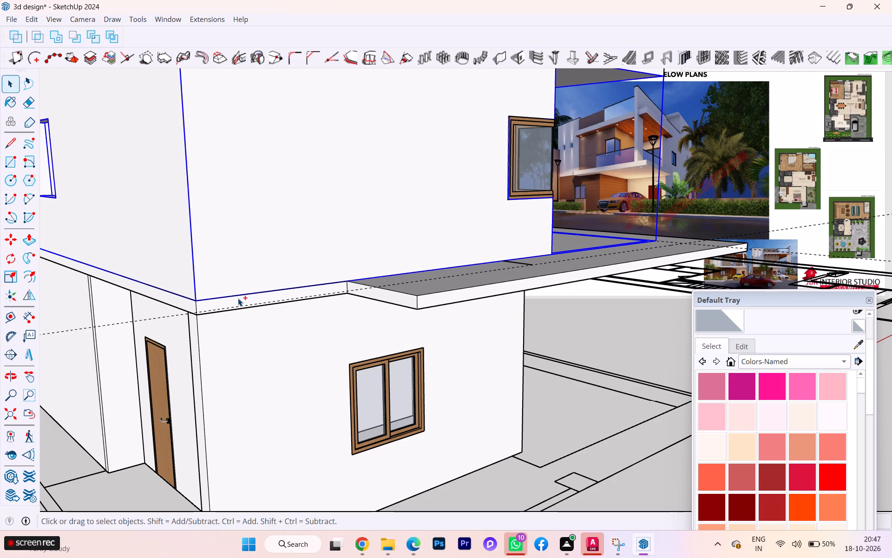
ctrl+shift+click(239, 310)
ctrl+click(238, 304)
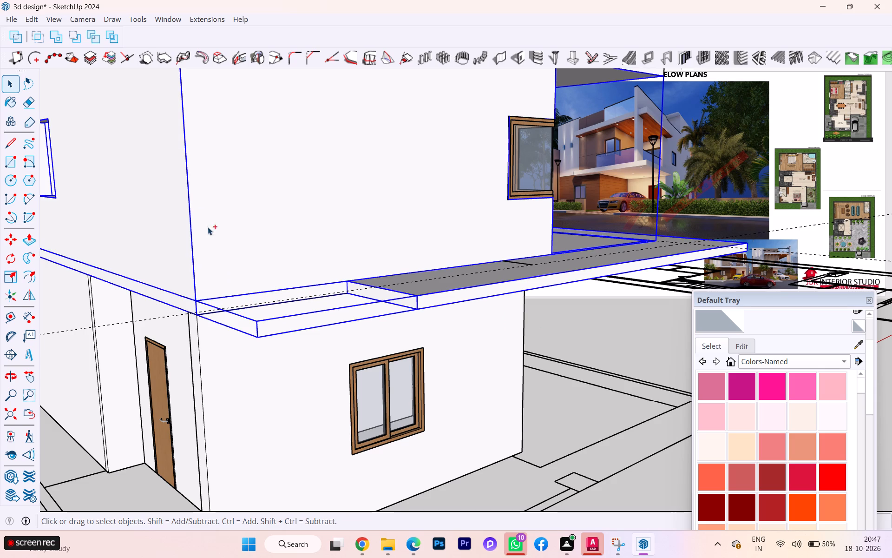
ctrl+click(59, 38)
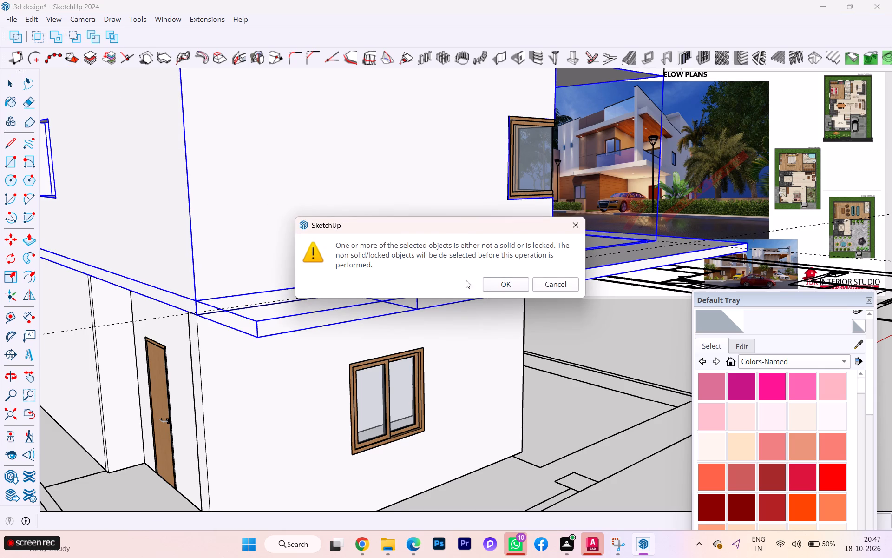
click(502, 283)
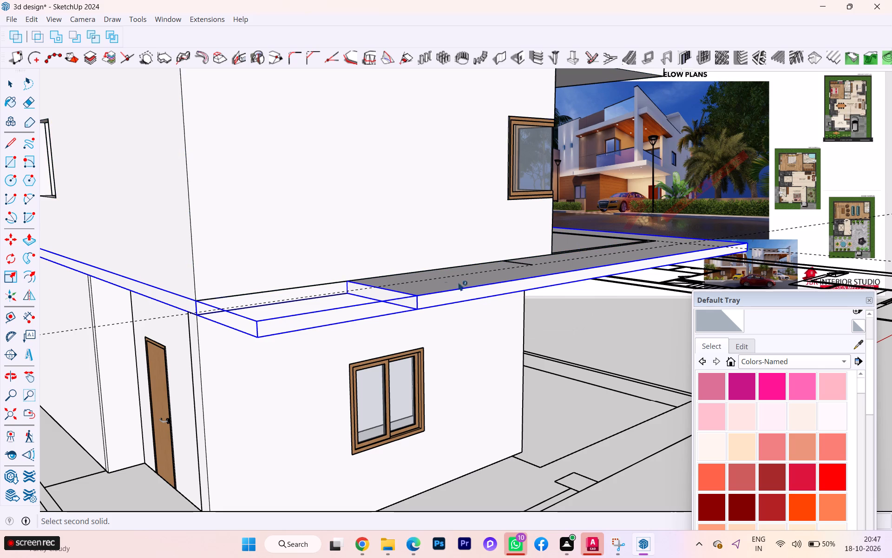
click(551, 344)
Examine the canopy slab and the overall house massing from the front and the side-door corner.
scroll(546, 335, down, 1)
middle_drag(545, 335, 351, 356)
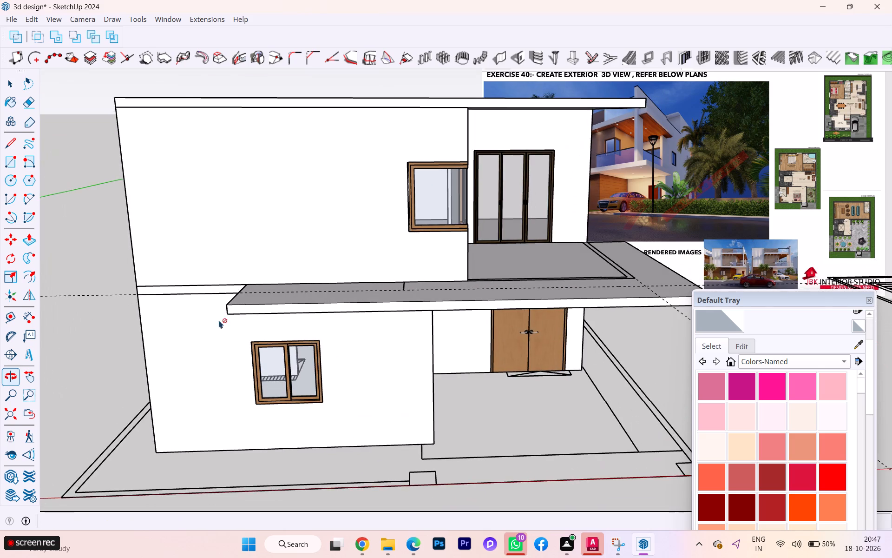
middle_drag(162, 296, 194, 294)
scroll(153, 304, down, 10)
scroll(263, 290, down, 1)
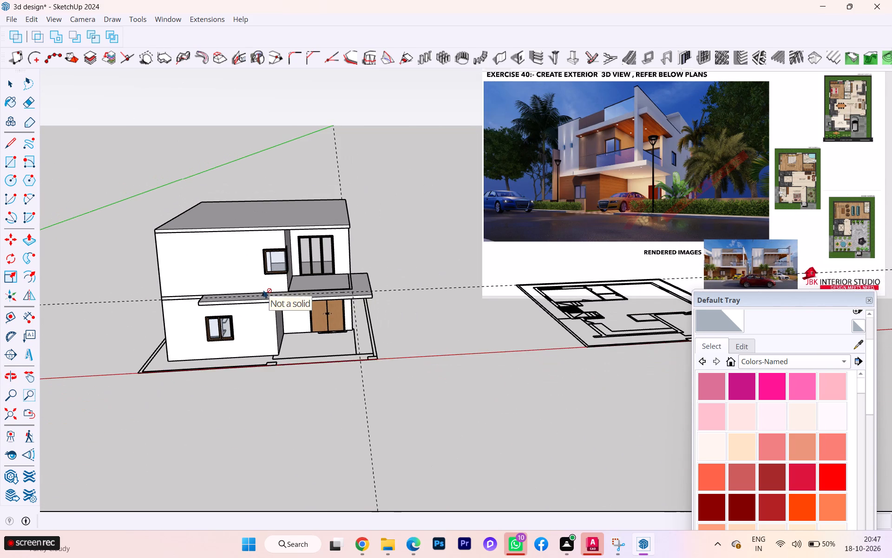
middle_drag(263, 290, 421, 278)
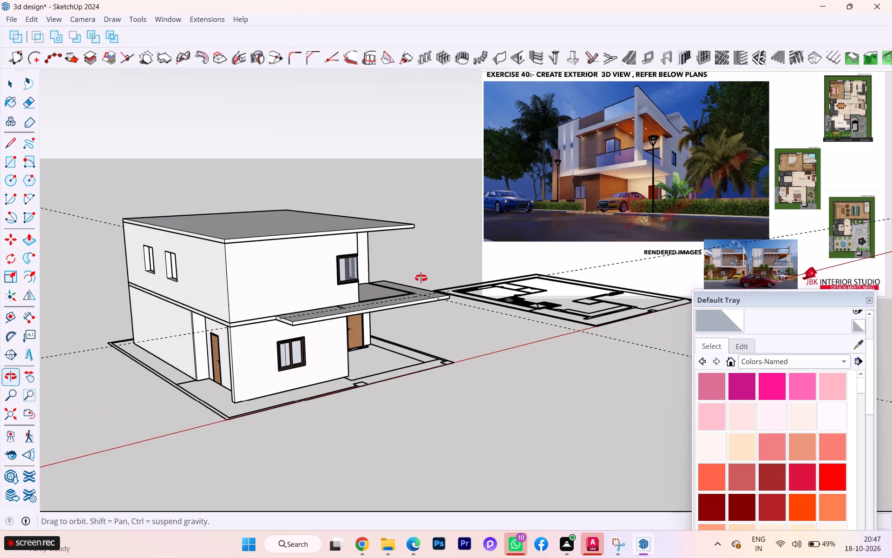
Open the intermediate slab group and push its narrow front edge face slightly outward or inward at the side-door corner using Push/Pull.
middle_drag(421, 278, 432, 267)
scroll(298, 306, up, 3)
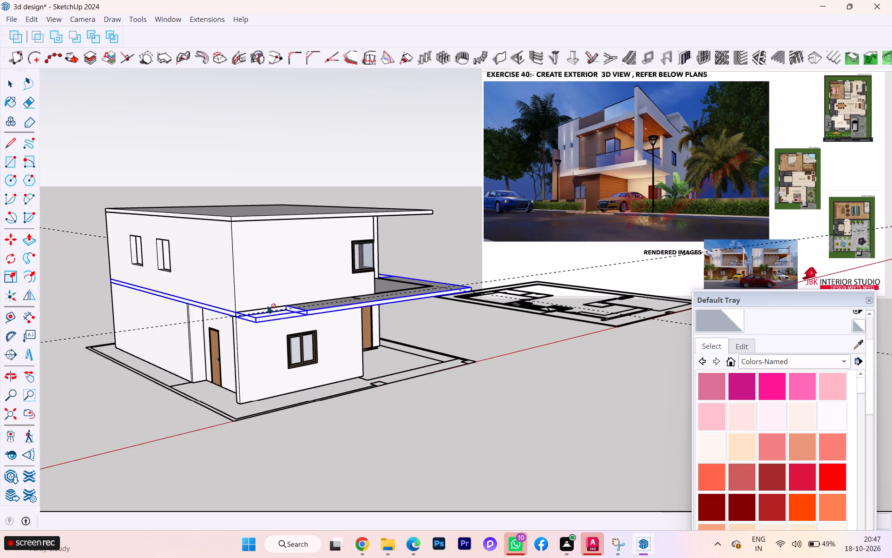
scroll(267, 306, up, 5)
scroll(248, 338, up, 3)
key(space)
click(249, 313)
double_click(249, 310)
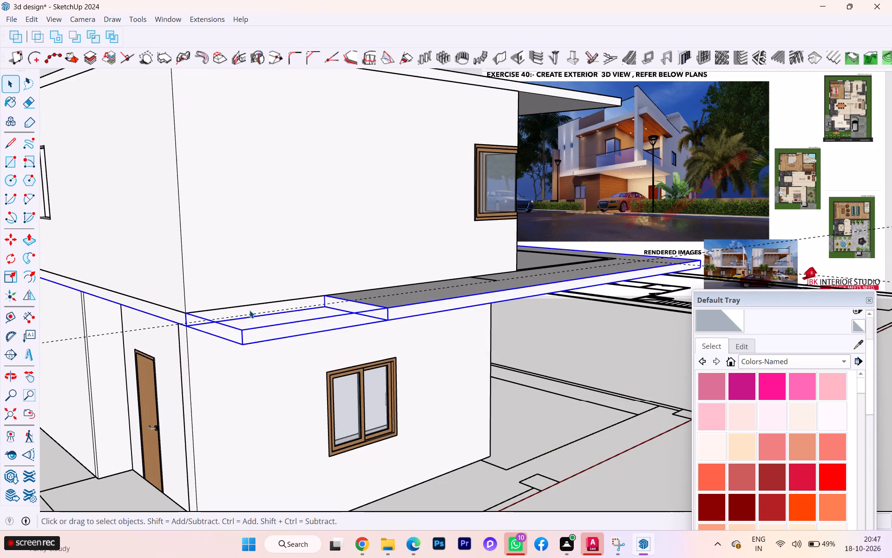
click(238, 312)
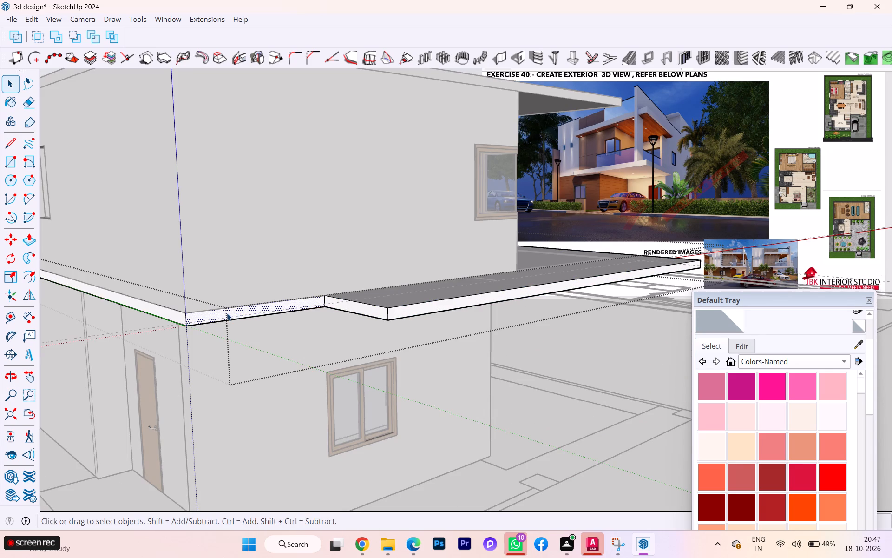
key(p)
click(212, 313)
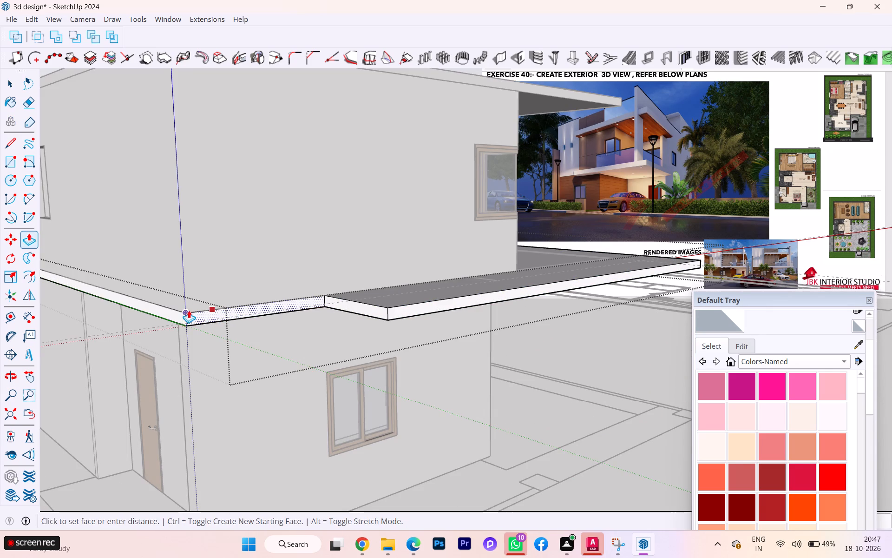
click(195, 319)
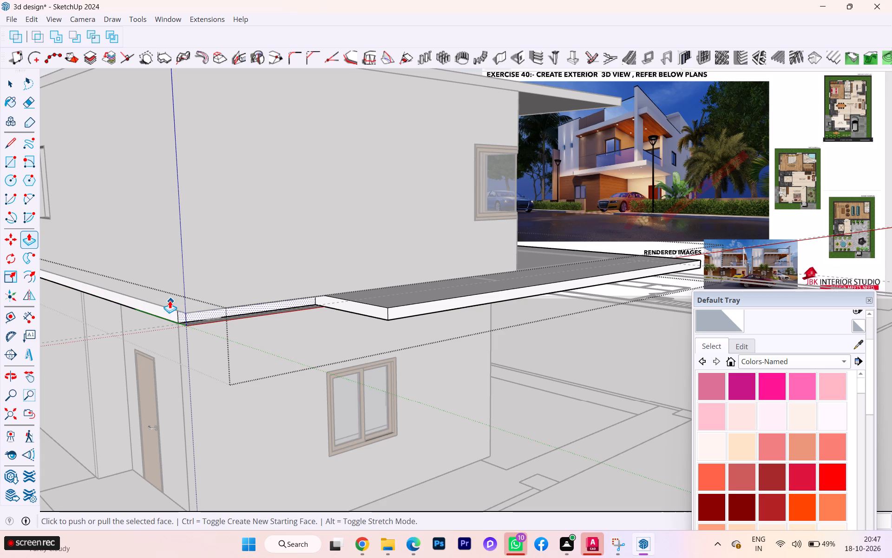
scroll(177, 313, up, 2)
click(177, 313)
key(space)
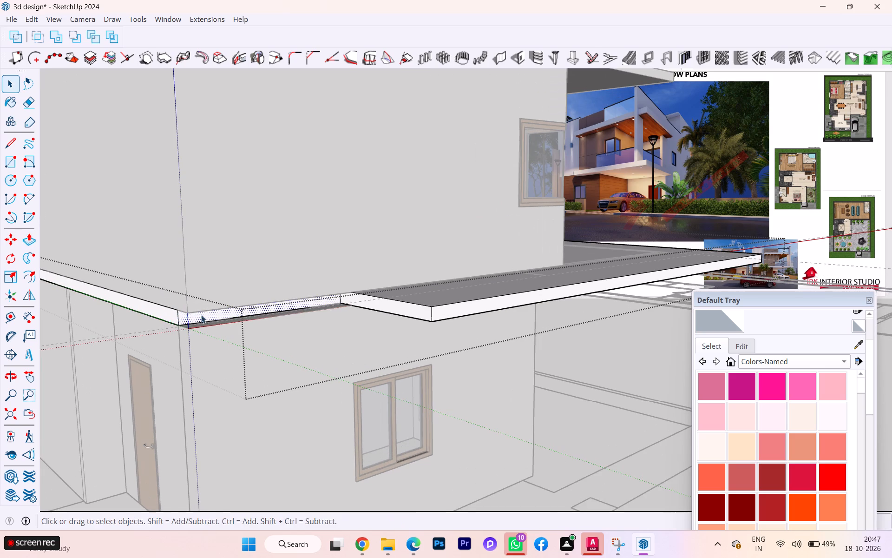
Draw a line along the top edge of the slab's front face, from the canopy junction to the side-door corner.
scroll(252, 317, down, 1)
middle_drag(252, 317, 280, 264)
scroll(289, 253, up, 7)
middle_drag(282, 224, 286, 213)
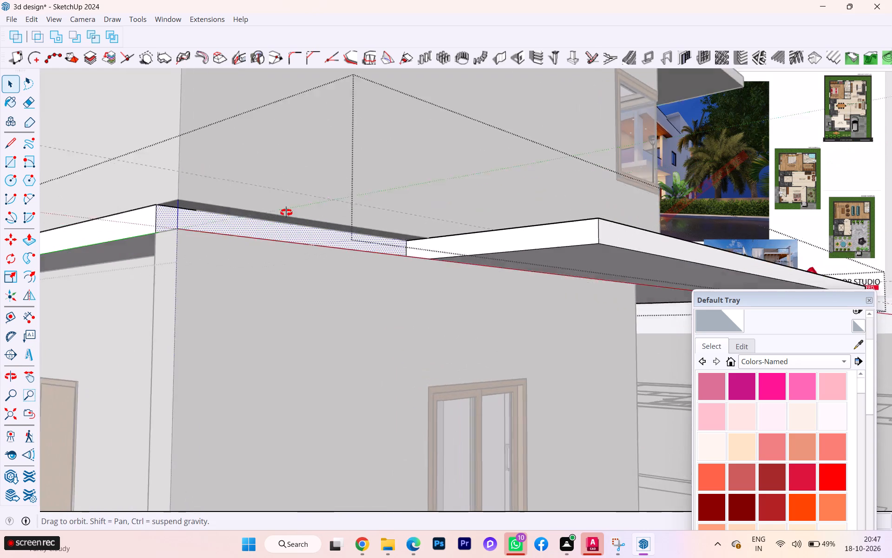
middle_drag(286, 213, 344, 198)
scroll(348, 206, up, 5)
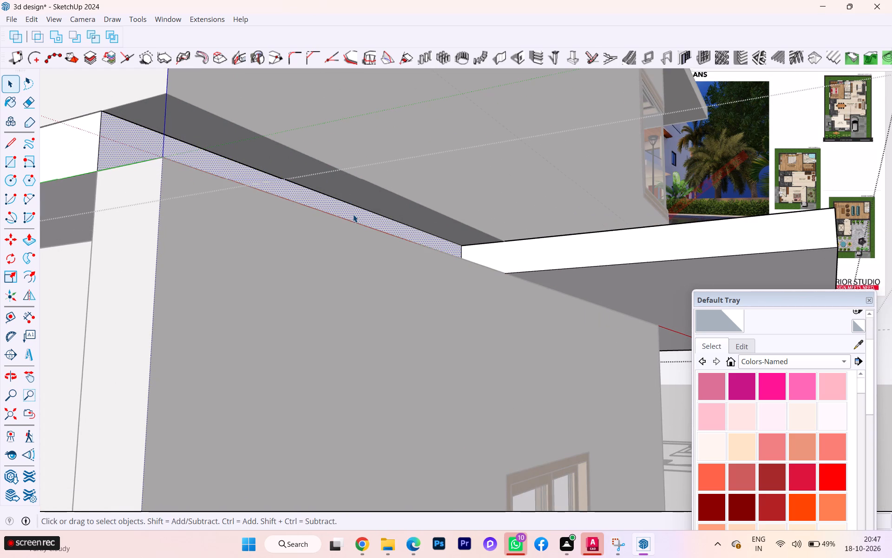
key(l)
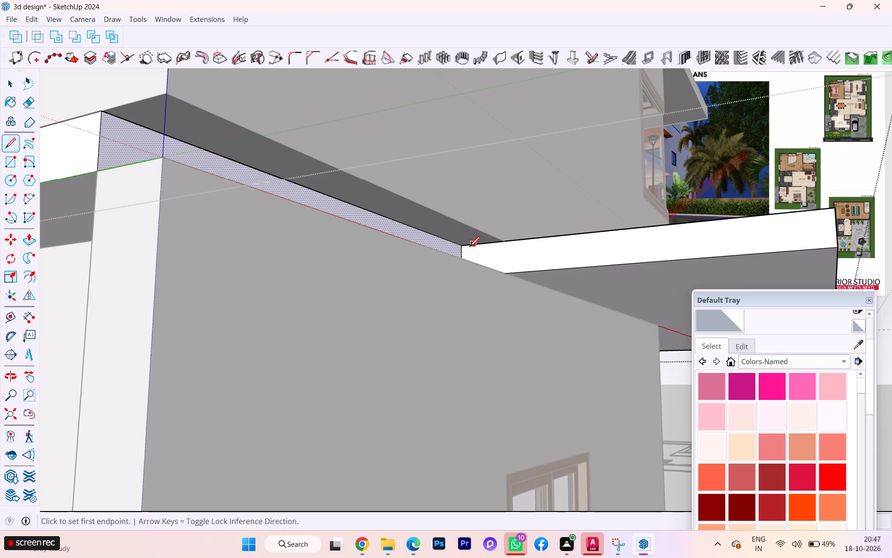
click(464, 247)
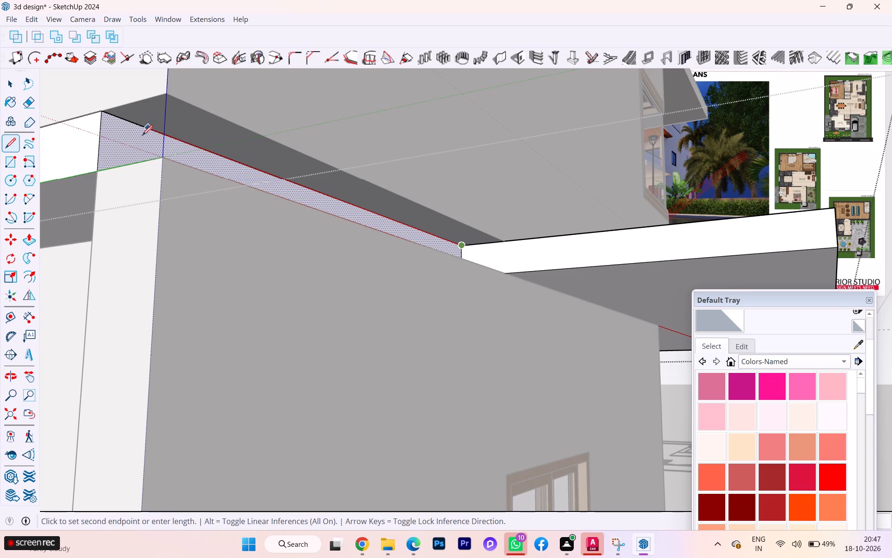
click(108, 112)
key(space)
Open the upper-floor walls group and draw a line along the outer edge of the front wall's exposed underside strip.
click(180, 117)
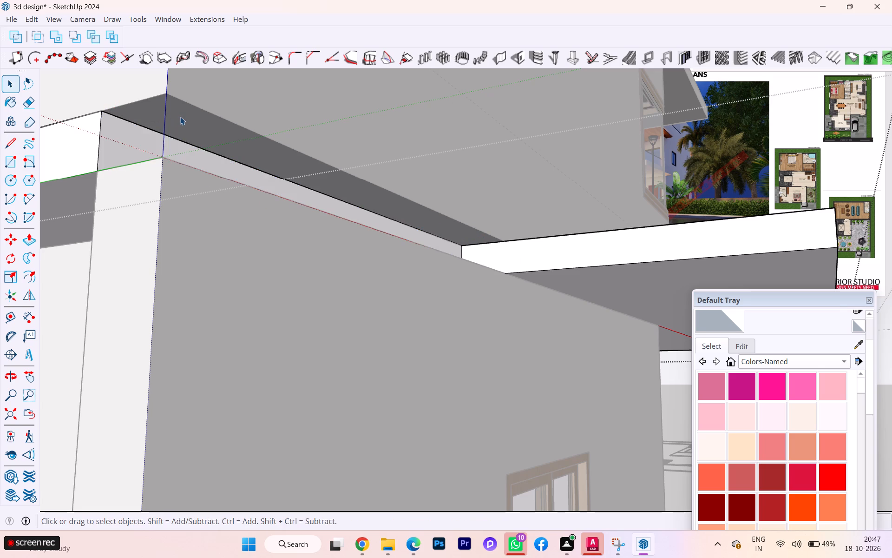
double_click(180, 120)
click(180, 122)
double_click(175, 134)
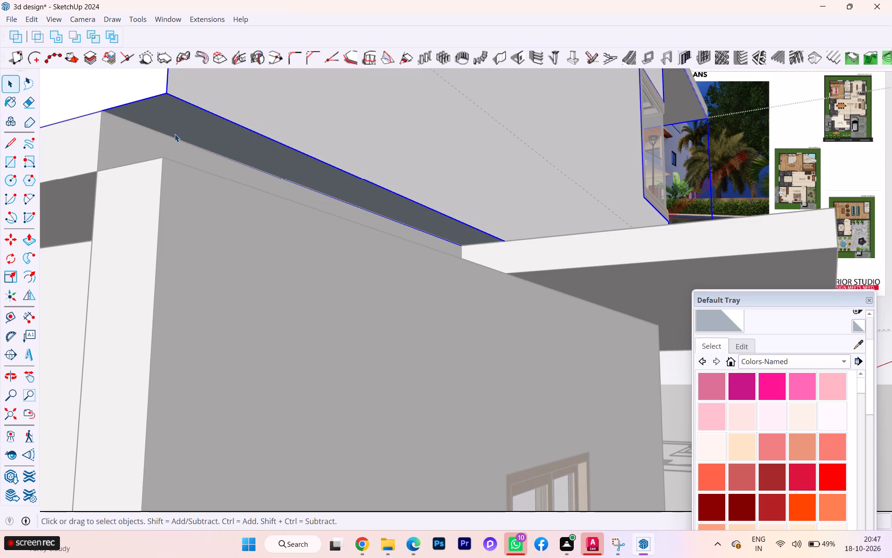
click(178, 133)
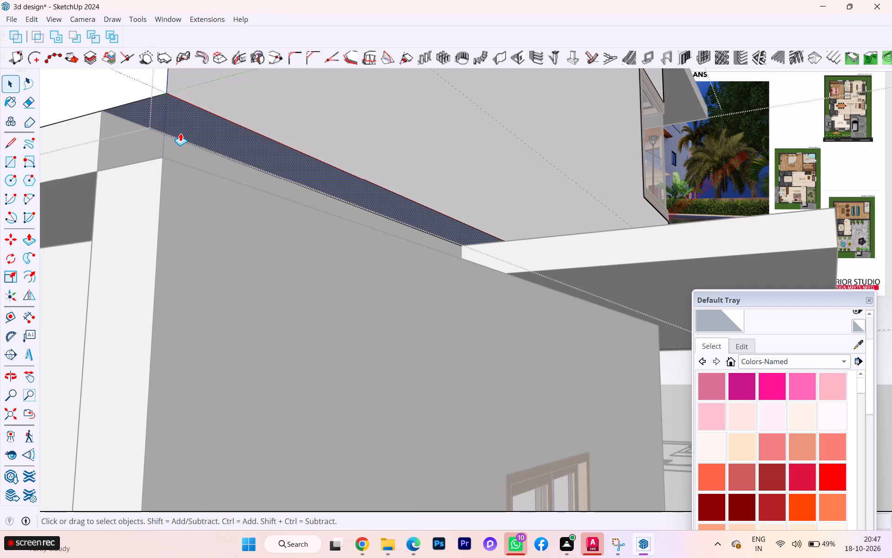
key(p)
click(181, 133)
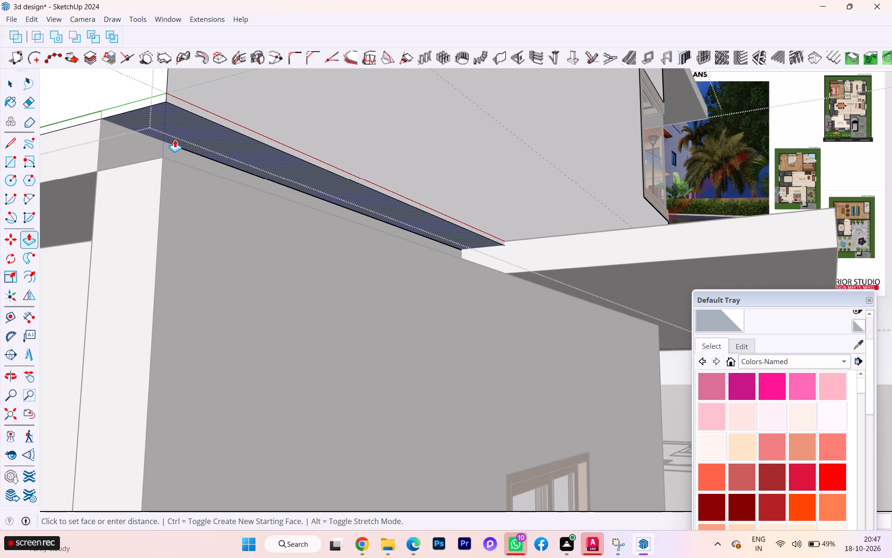
key(Escape)
key(l)
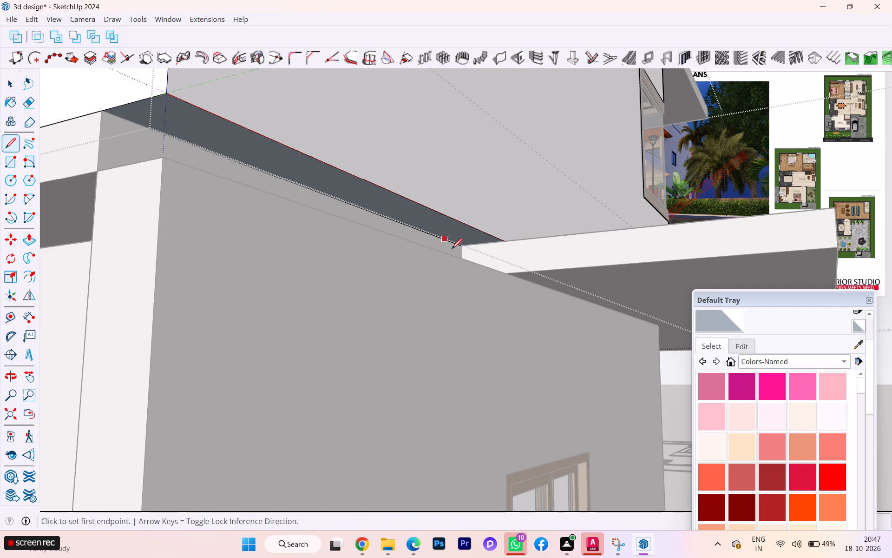
click(462, 243)
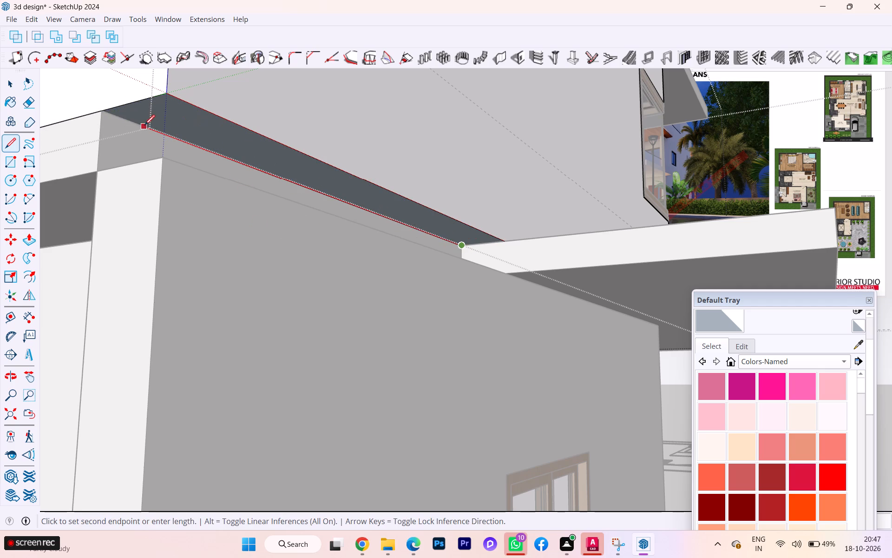
click(104, 115)
key(b)
click(166, 124)
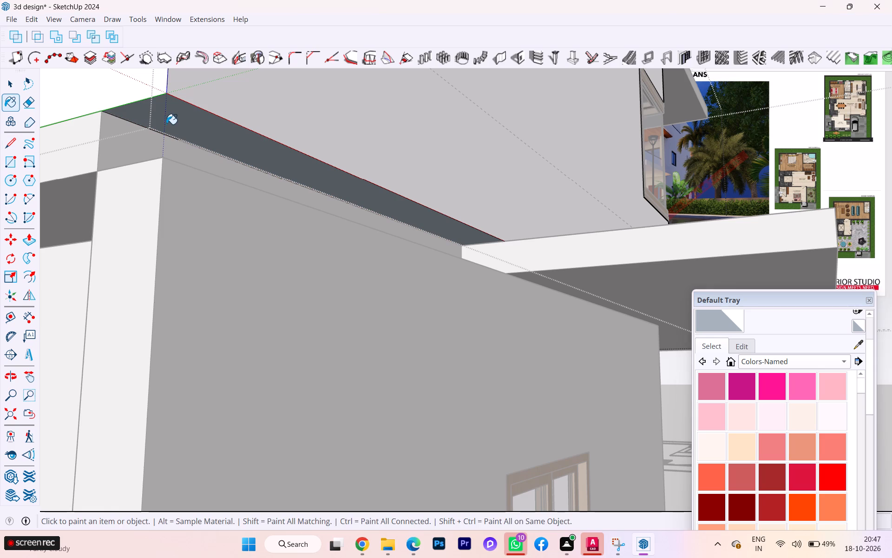
key(Escape)
Extend the underside strip of the upper front wall down to the top of the ground-floor wall with Push/Pull.
click(10, 87)
click(215, 121)
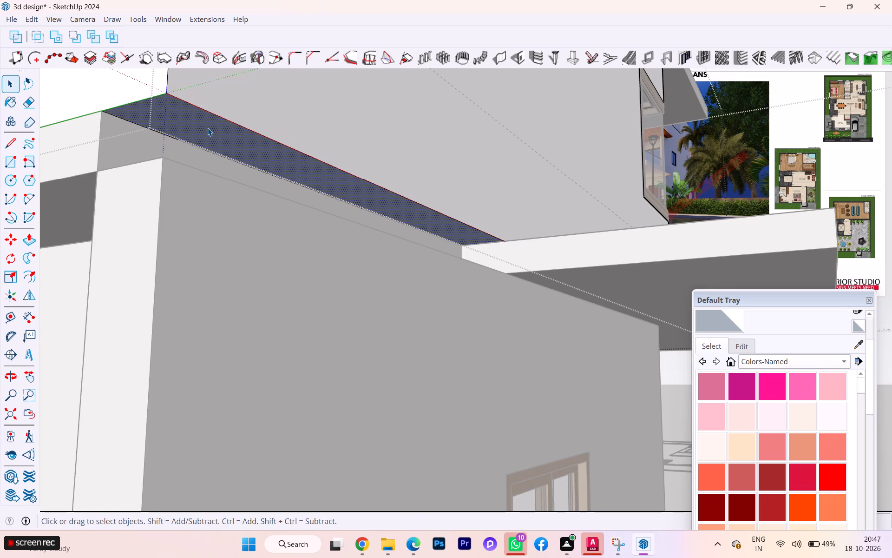
key(p)
click(208, 128)
click(180, 168)
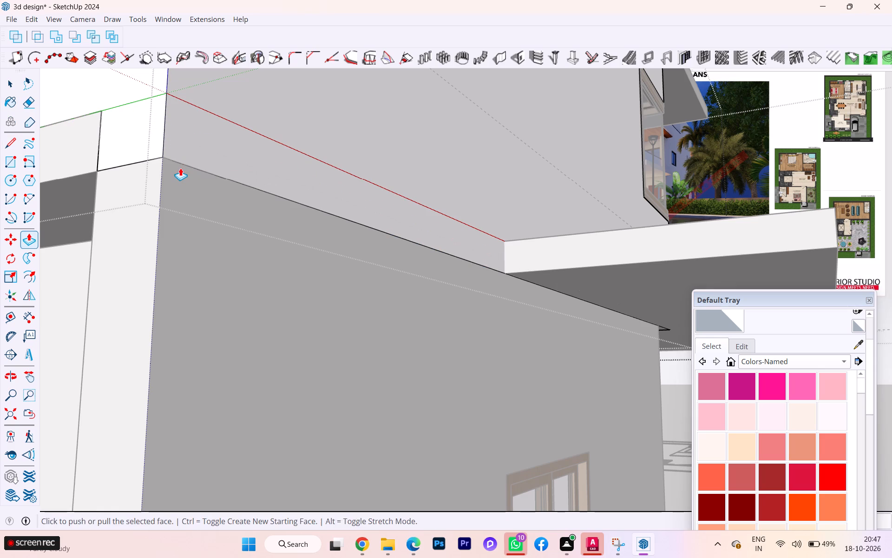
key(space)
Examine the extended upper wall against the slab and canopy from the front, leaving the walls group.
scroll(153, 178, down, 1)
scroll(152, 178, up, 1)
scroll(152, 177, down, 2)
scroll(308, 173, down, 2)
scroll(338, 179, up, 2)
scroll(341, 179, down, 2)
scroll(350, 181, up, 1)
scroll(397, 186, down, 3)
scroll(398, 188, up, 1)
scroll(399, 194, down, 1)
middle_drag(399, 195, 347, 216)
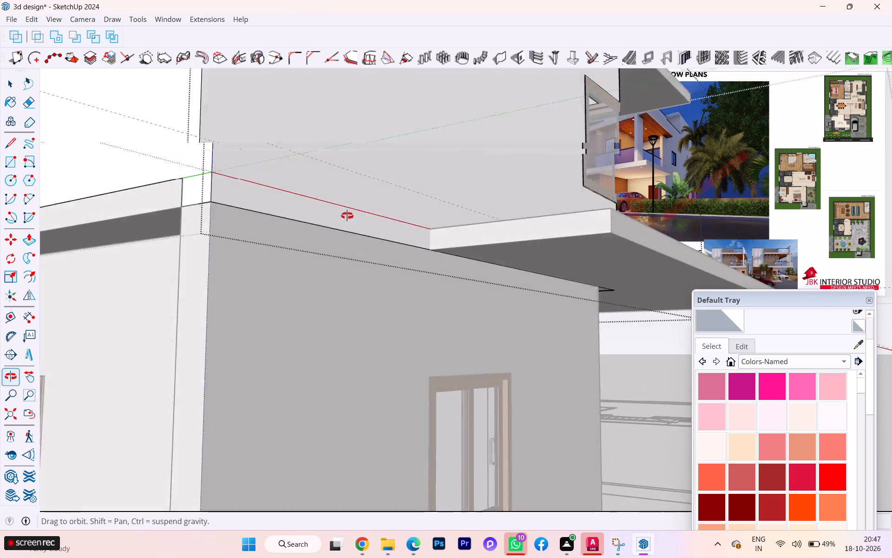
middle_drag(347, 216, 164, 241)
scroll(139, 242, down, 7)
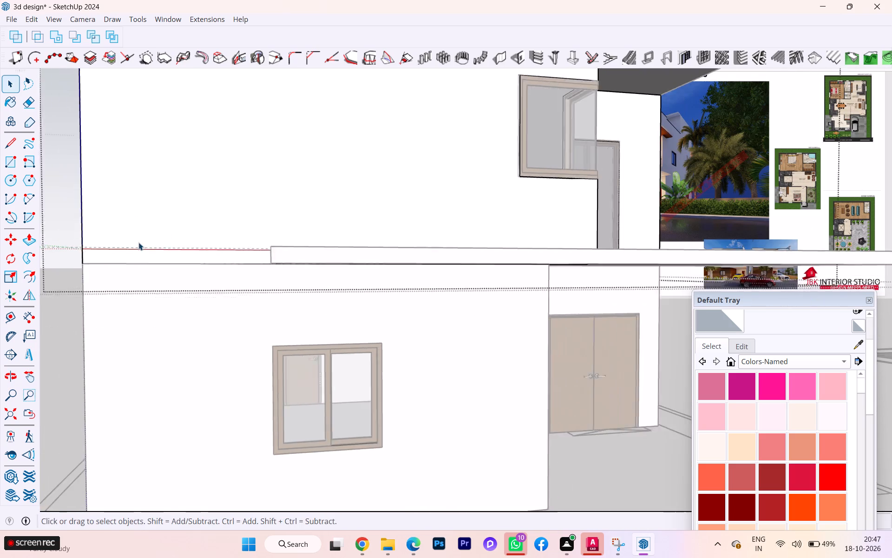
scroll(138, 242, down, 3)
click(58, 321)
scroll(190, 258, down, 2)
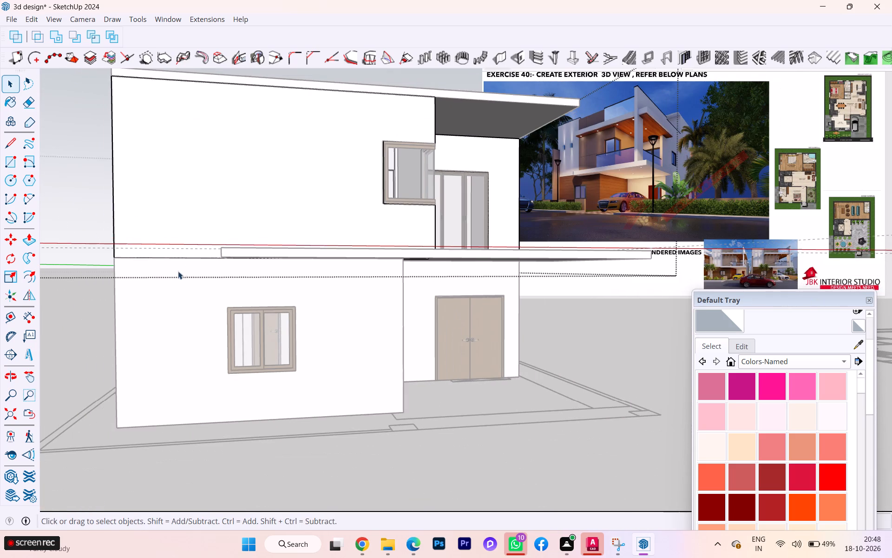
click(92, 310)
scroll(214, 252, down, 1)
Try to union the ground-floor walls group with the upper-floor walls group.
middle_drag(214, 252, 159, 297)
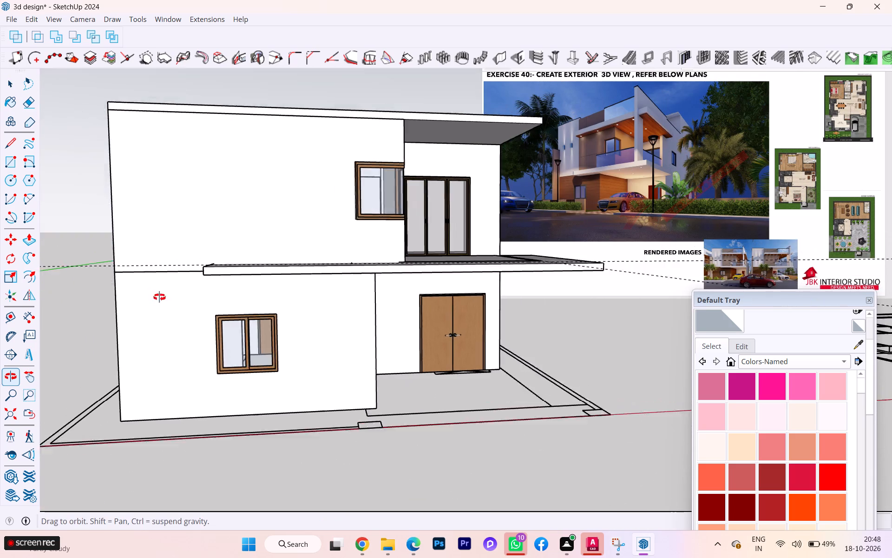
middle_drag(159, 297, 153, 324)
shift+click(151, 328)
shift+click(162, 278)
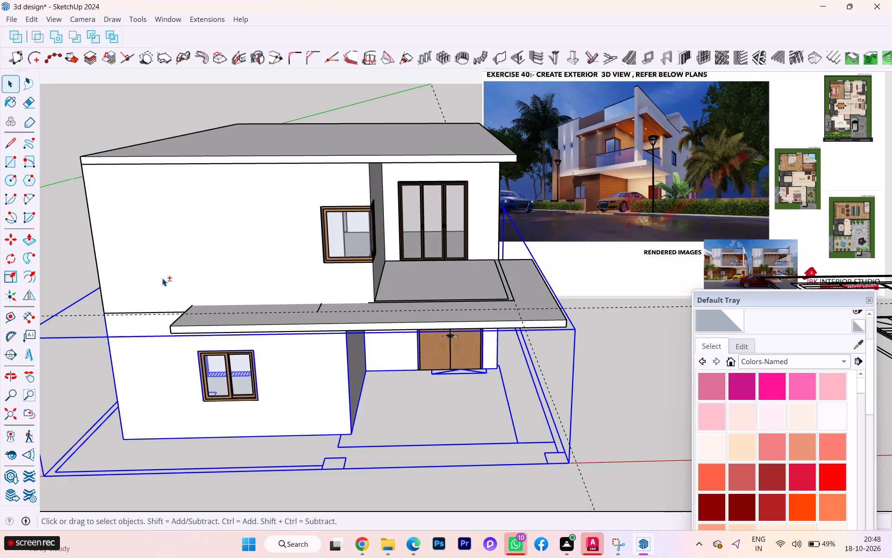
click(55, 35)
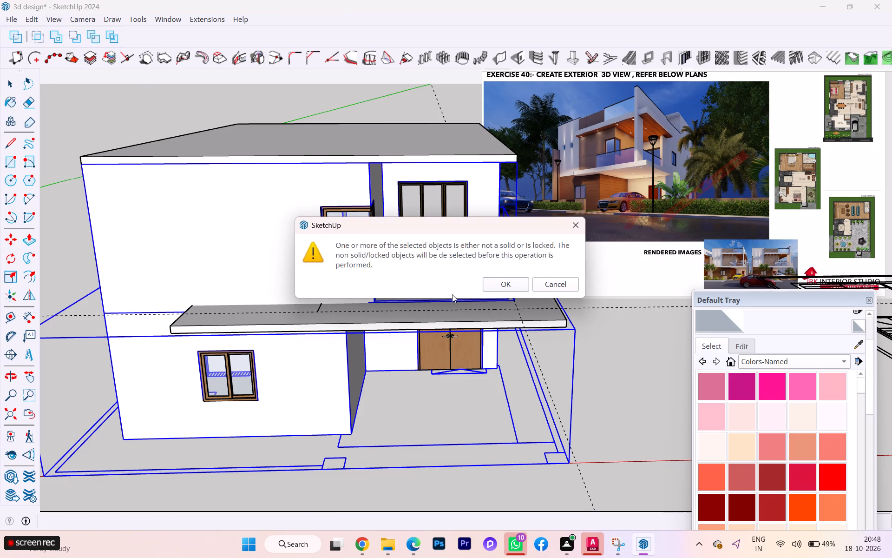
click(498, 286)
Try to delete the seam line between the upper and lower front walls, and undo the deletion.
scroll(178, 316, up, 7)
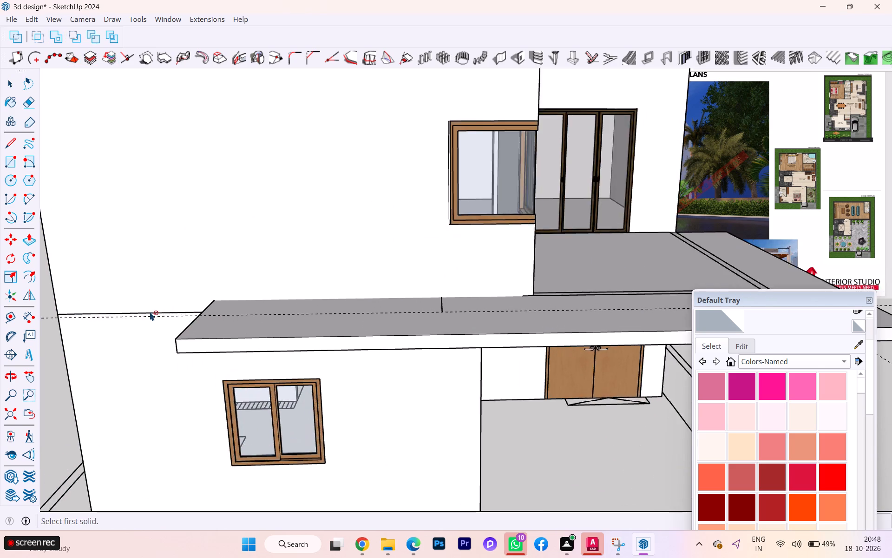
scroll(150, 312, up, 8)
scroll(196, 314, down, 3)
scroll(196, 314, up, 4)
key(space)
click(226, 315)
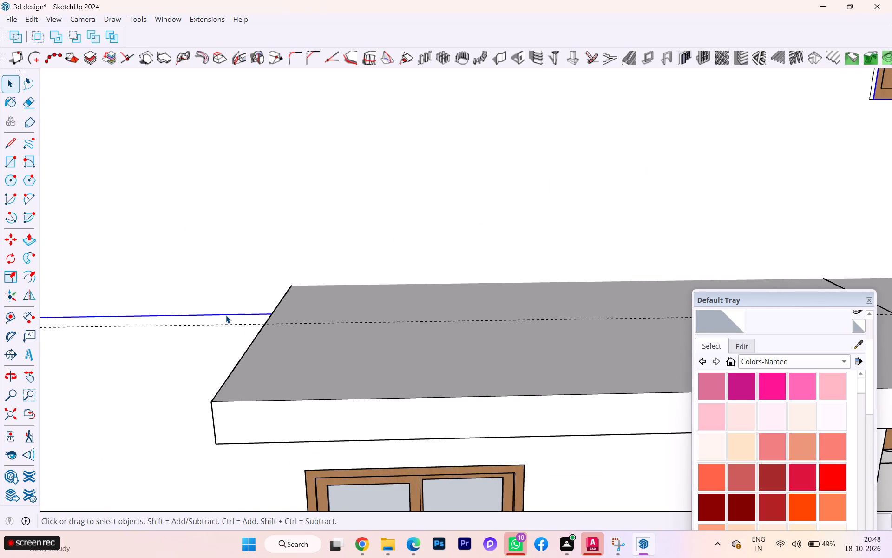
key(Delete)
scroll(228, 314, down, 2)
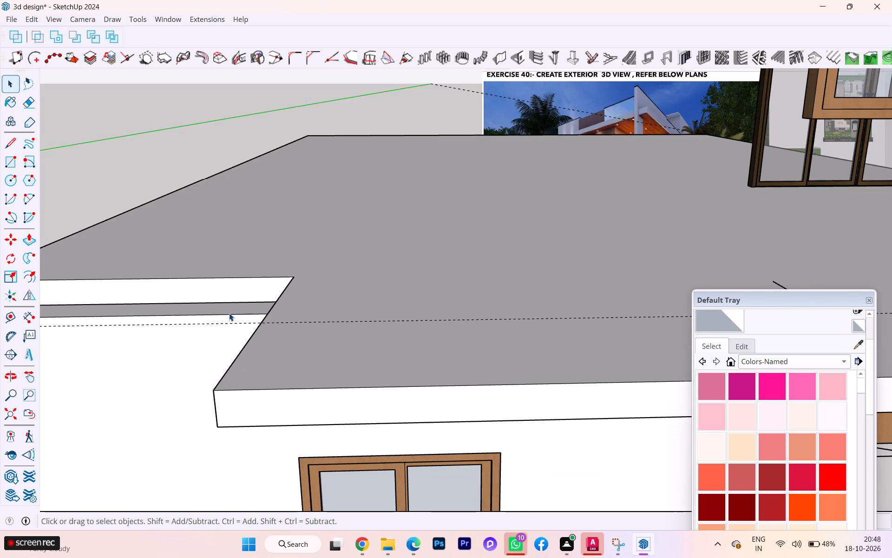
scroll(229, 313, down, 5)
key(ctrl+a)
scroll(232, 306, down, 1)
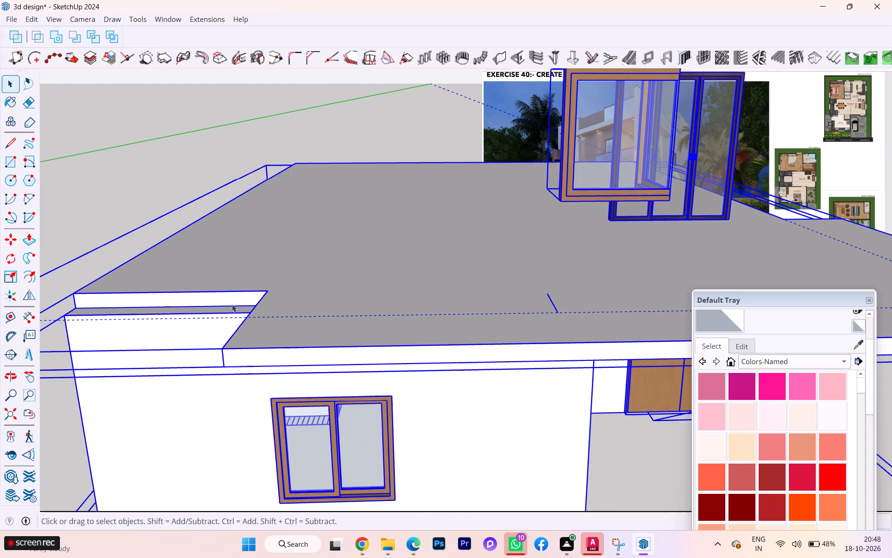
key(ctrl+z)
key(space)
Draw a line where the canopy slab meets the upper front wall, from the canopy's inner end corner to the terrace wall corner.
scroll(249, 282, down, 5)
scroll(295, 237, down, 4)
click(99, 248)
middle_drag(376, 259, 188, 319)
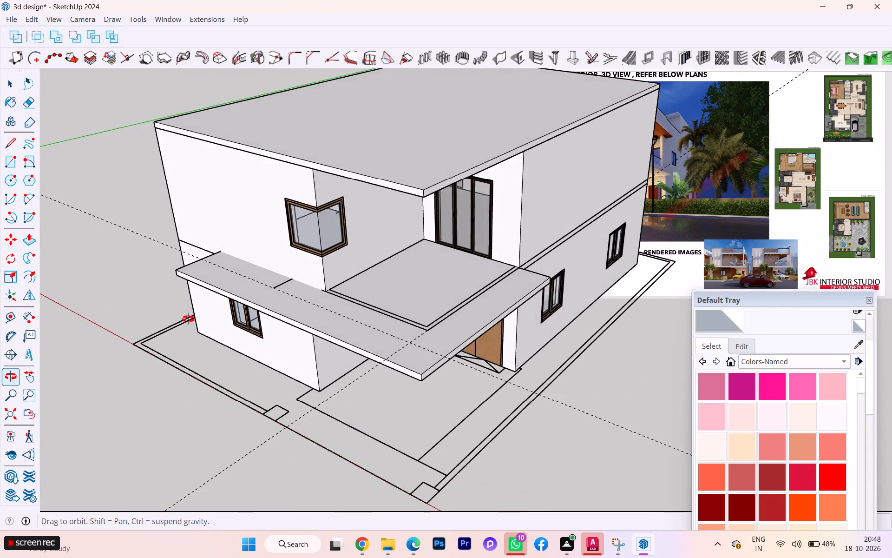
middle_drag(188, 319, 189, 319)
scroll(326, 286, up, 2)
scroll(332, 286, down, 1)
scroll(333, 286, up, 10)
scroll(225, 266, down, 2)
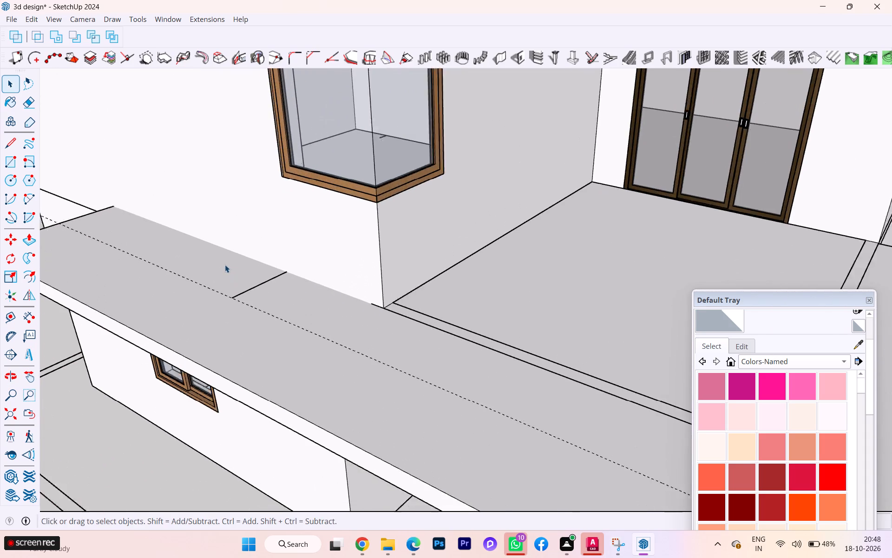
scroll(225, 265, down, 3)
scroll(288, 284, up, 2)
key(l)
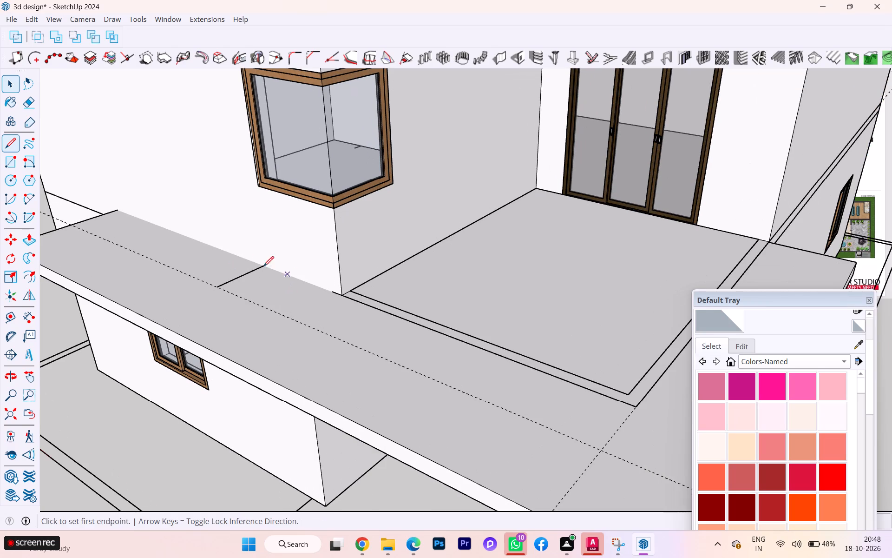
click(117, 211)
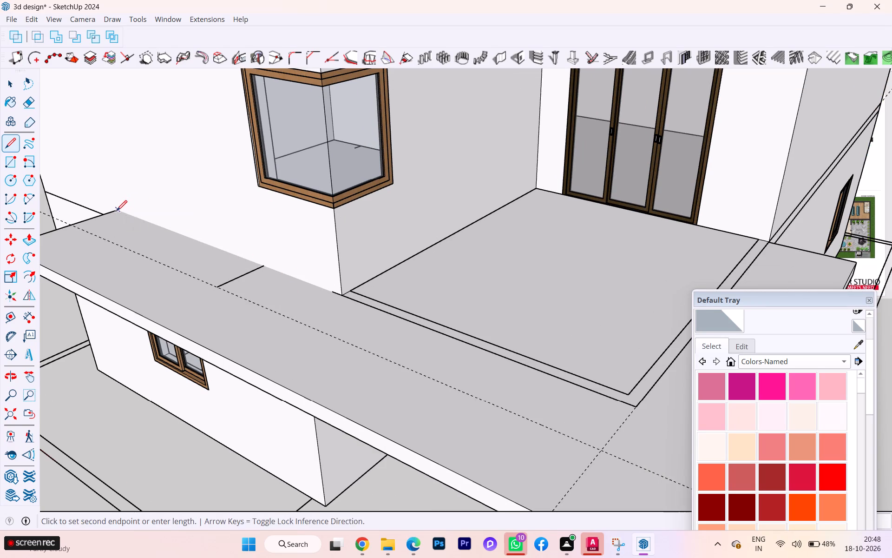
click(336, 292)
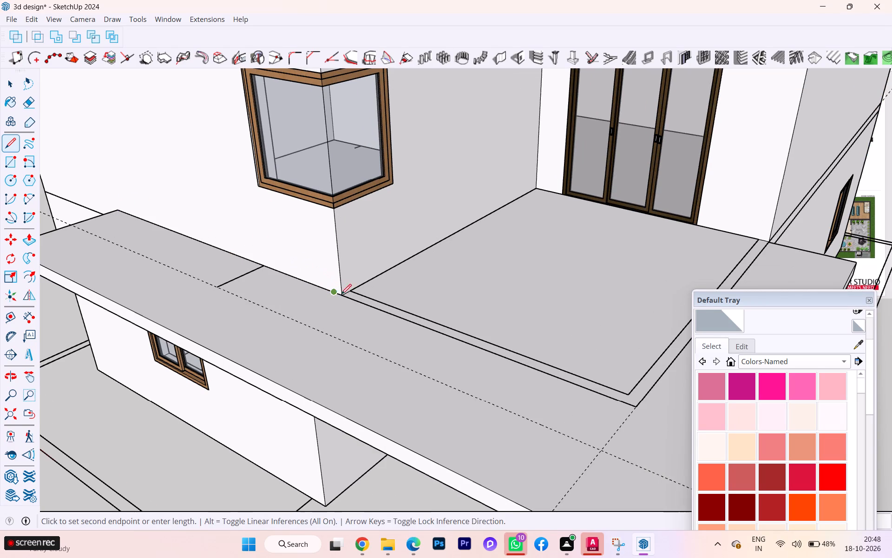
Select the short cross line on the canopy slab and examine the canopy and terrace from the front and side.
key(space)
scroll(244, 267, up, 2)
click(237, 281)
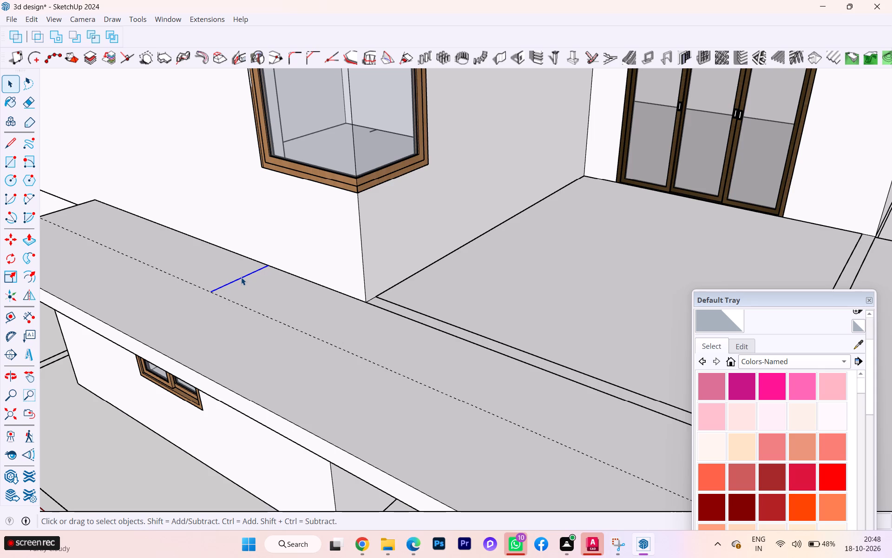
scroll(249, 266, down, 7)
scroll(412, 299, down, 1)
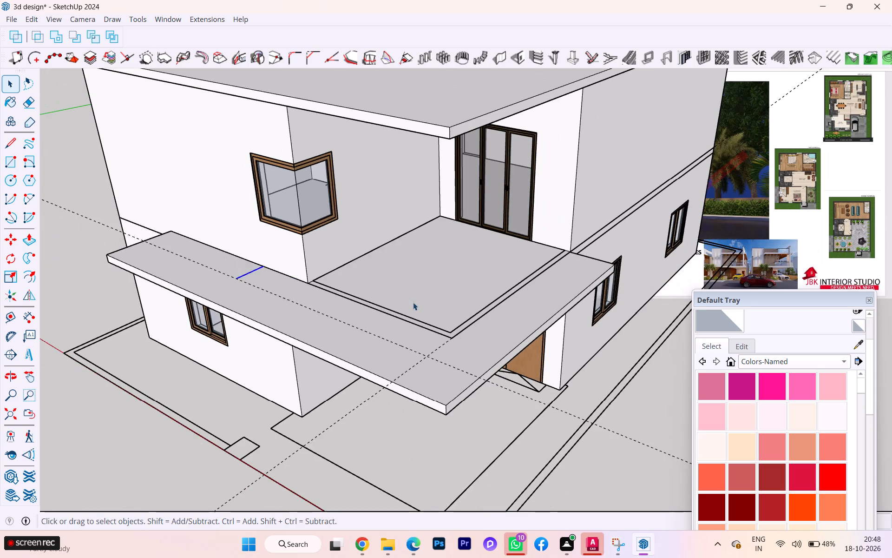
middle_drag(413, 302, 280, 309)
scroll(281, 301, down, 3)
middle_drag(260, 303, 221, 304)
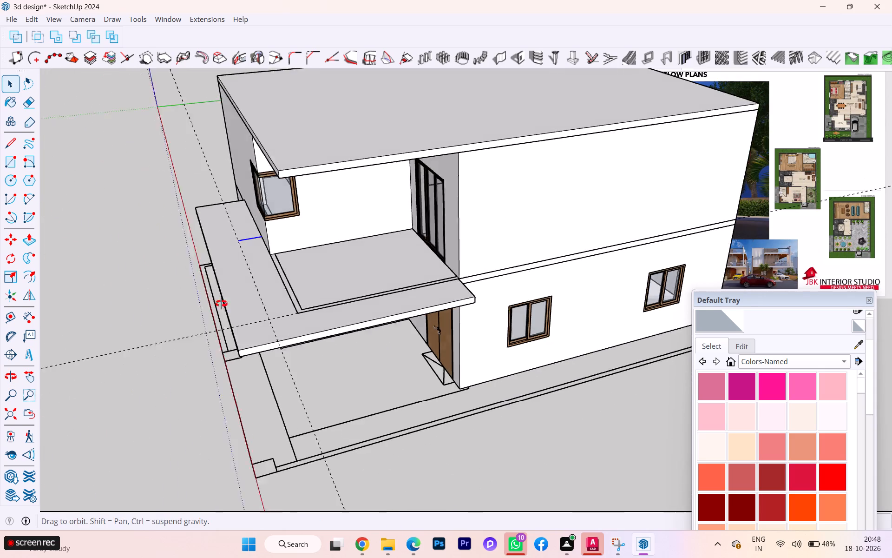
middle_drag(221, 304, 202, 305)
scroll(239, 308, up, 7)
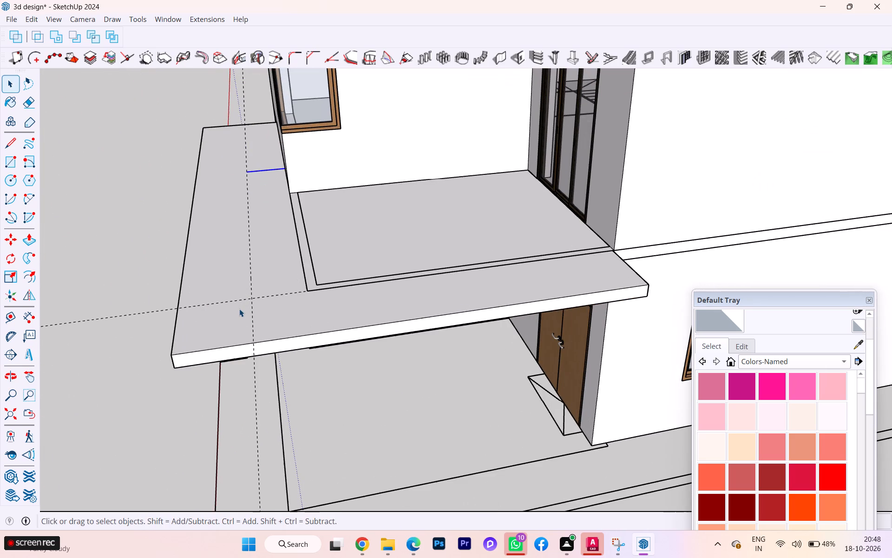
scroll(254, 320, down, 10)
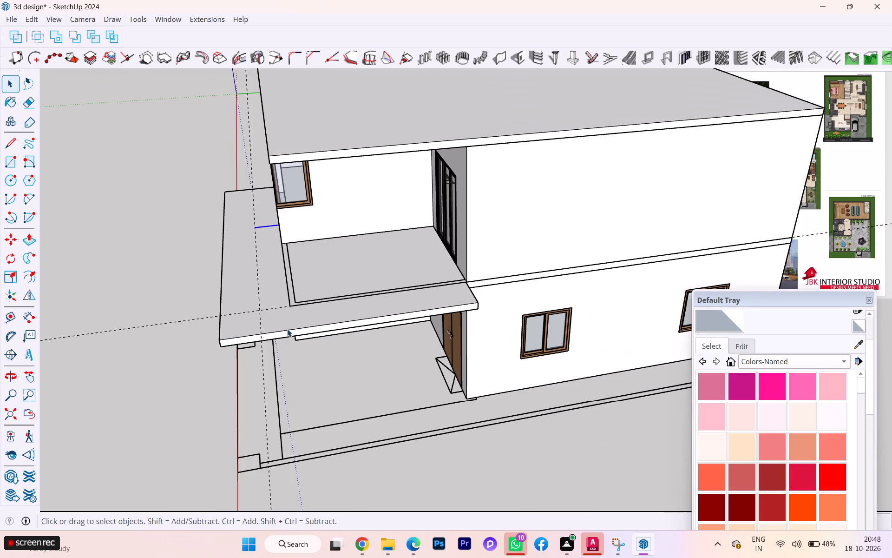
scroll(293, 329, down, 8)
middle_drag(334, 335, 402, 320)
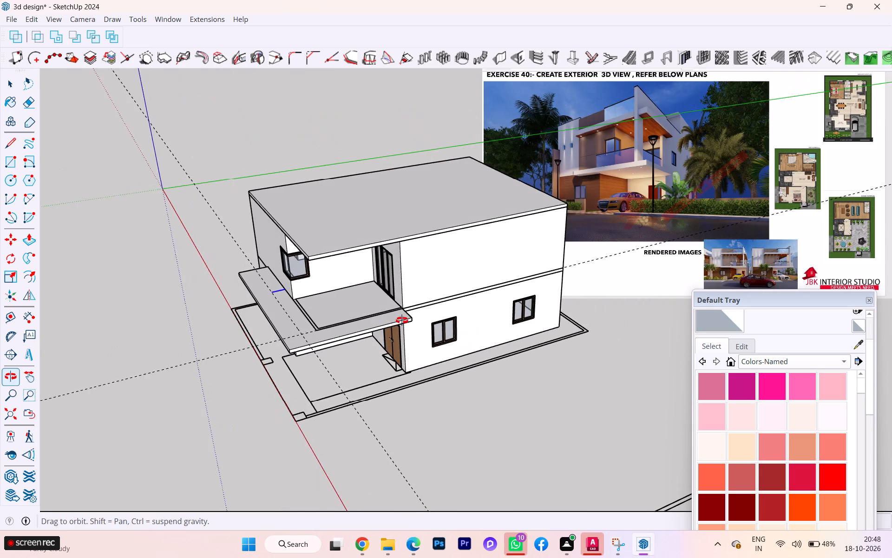
middle_drag(402, 320, 404, 322)
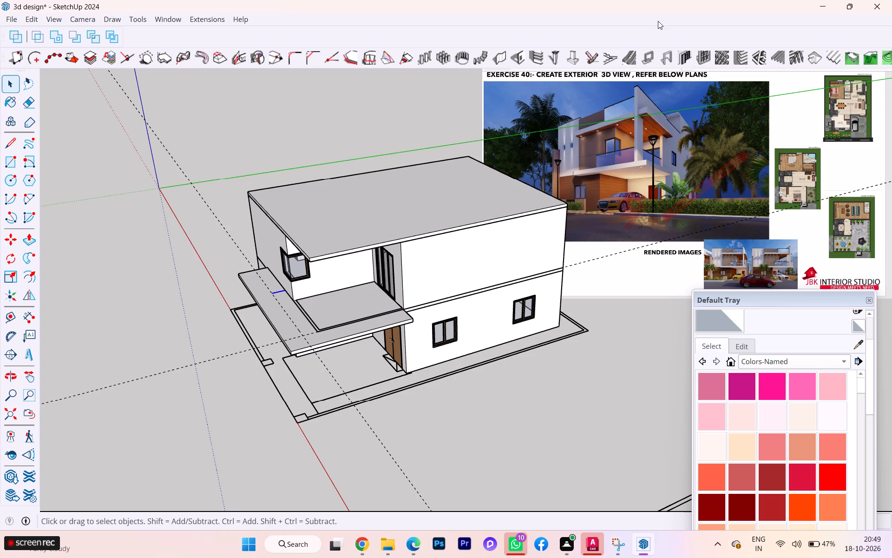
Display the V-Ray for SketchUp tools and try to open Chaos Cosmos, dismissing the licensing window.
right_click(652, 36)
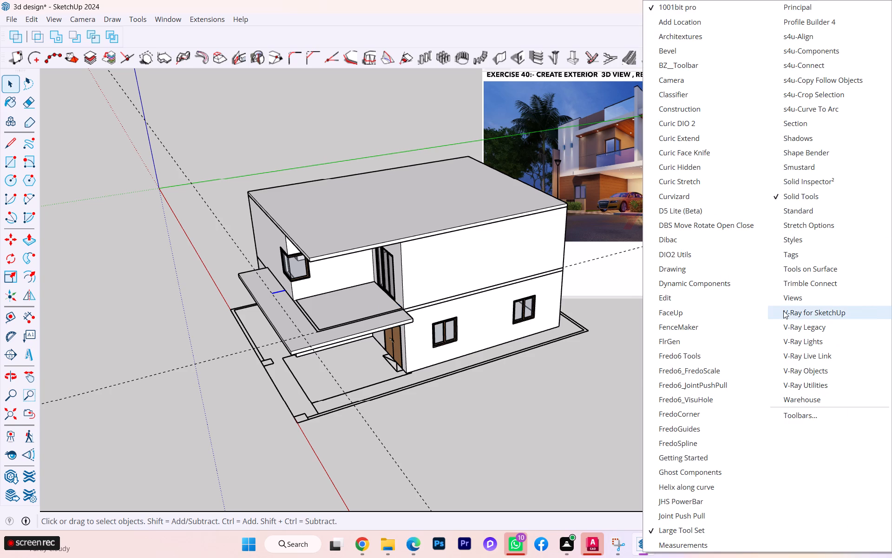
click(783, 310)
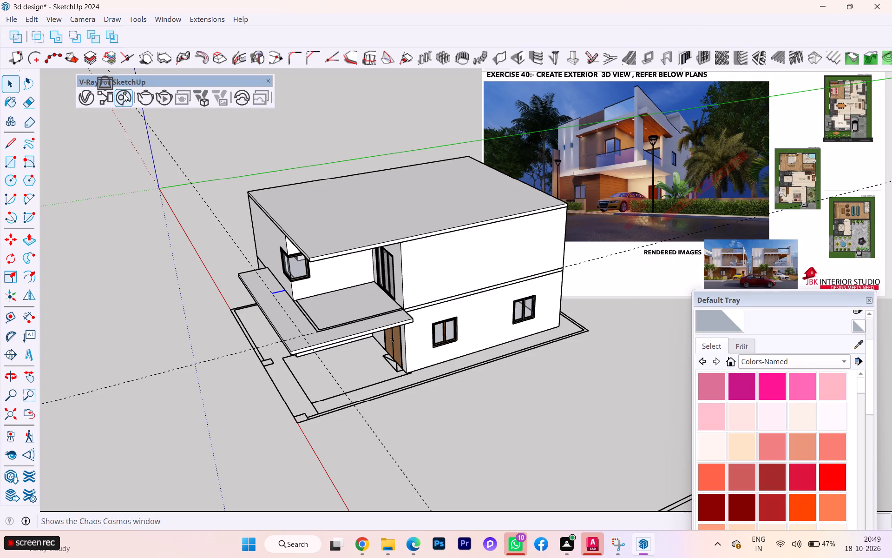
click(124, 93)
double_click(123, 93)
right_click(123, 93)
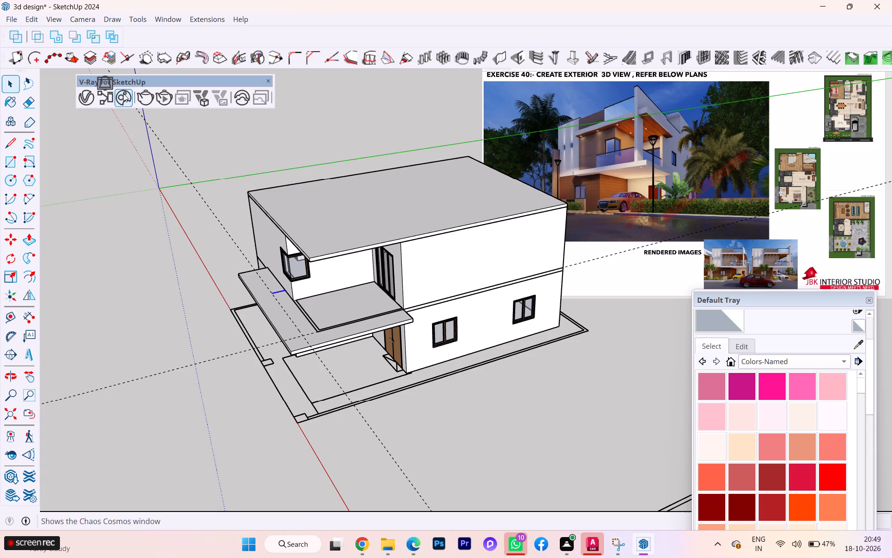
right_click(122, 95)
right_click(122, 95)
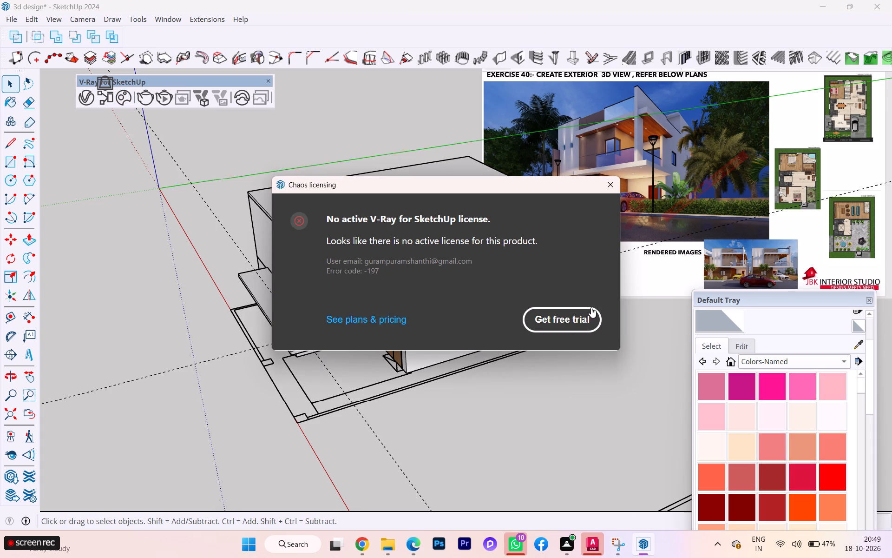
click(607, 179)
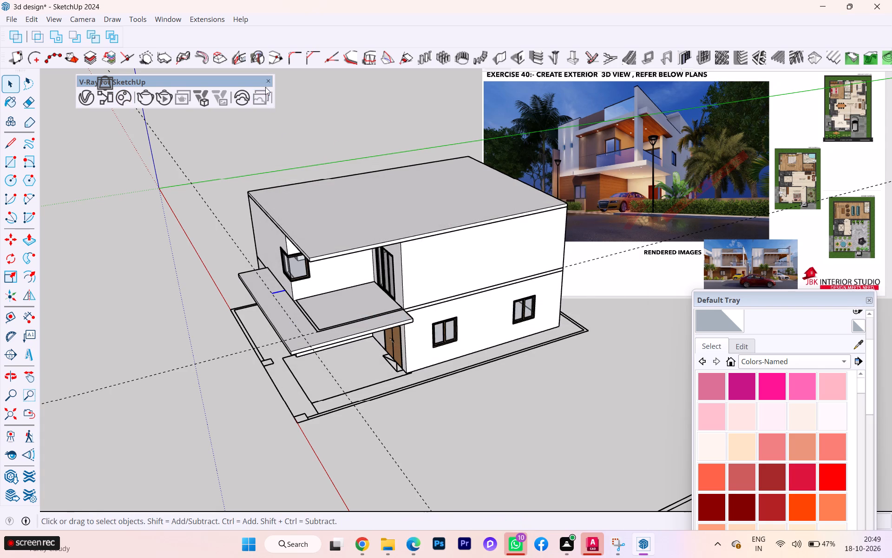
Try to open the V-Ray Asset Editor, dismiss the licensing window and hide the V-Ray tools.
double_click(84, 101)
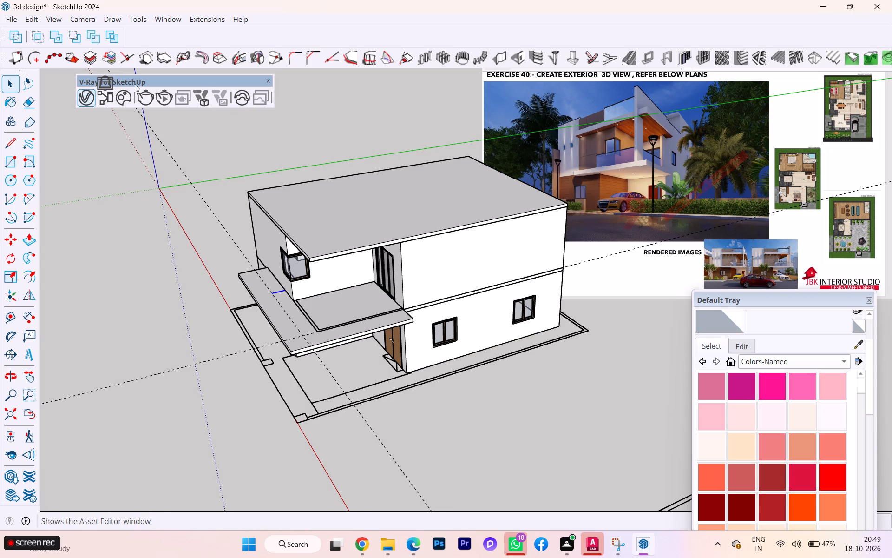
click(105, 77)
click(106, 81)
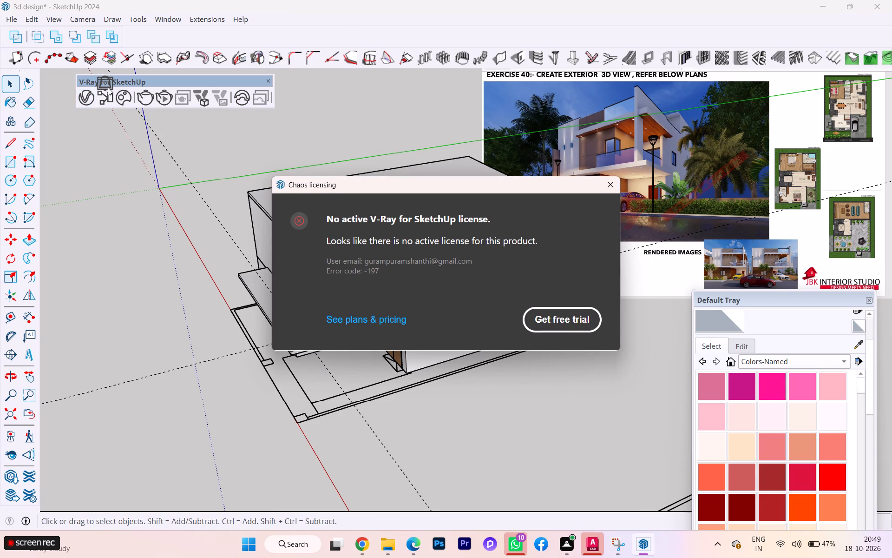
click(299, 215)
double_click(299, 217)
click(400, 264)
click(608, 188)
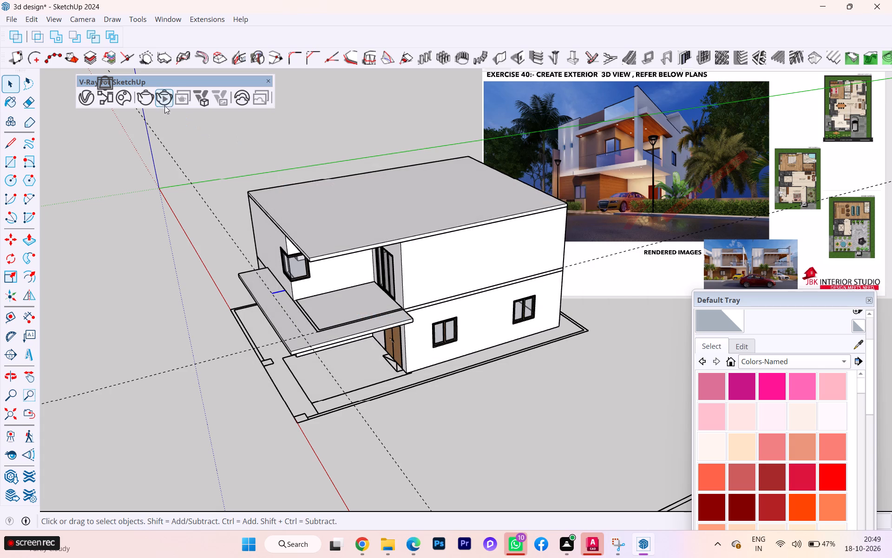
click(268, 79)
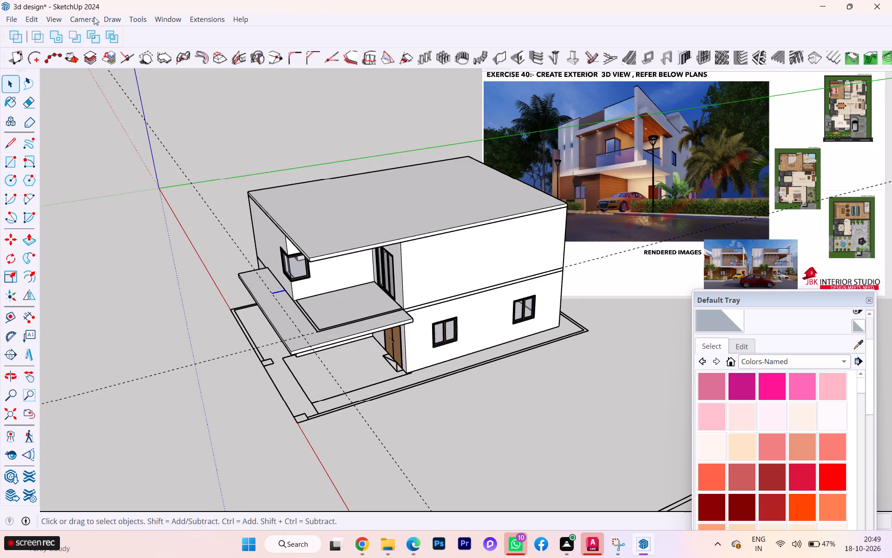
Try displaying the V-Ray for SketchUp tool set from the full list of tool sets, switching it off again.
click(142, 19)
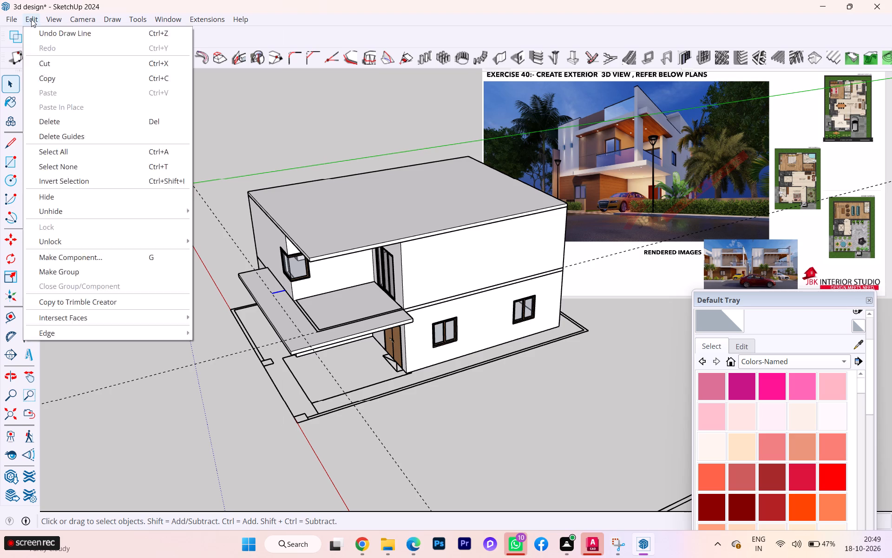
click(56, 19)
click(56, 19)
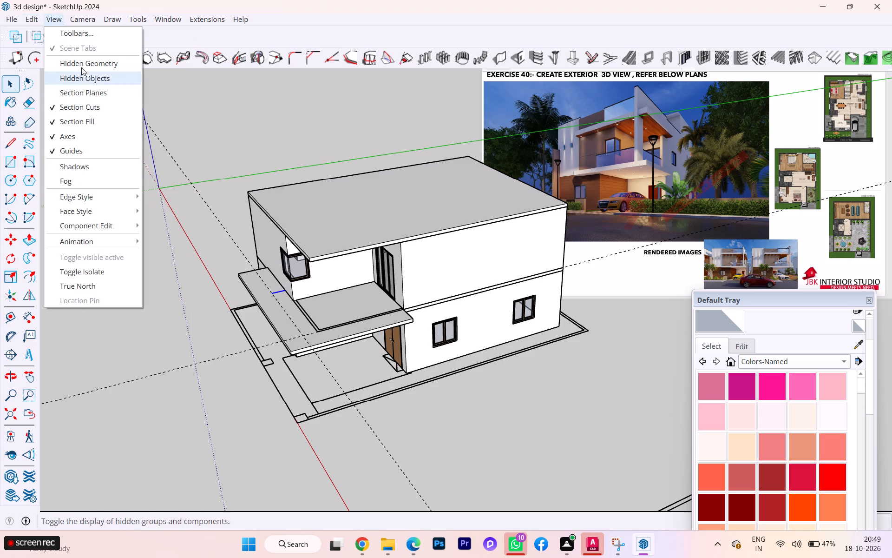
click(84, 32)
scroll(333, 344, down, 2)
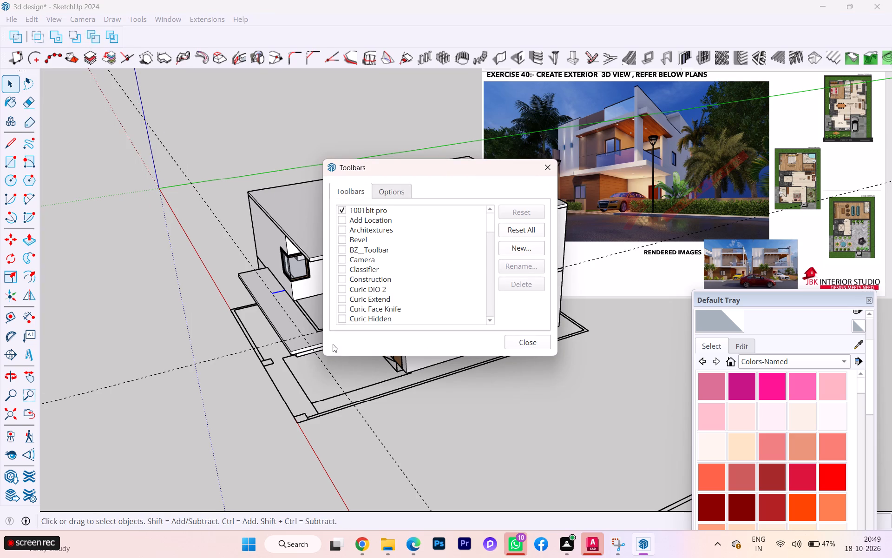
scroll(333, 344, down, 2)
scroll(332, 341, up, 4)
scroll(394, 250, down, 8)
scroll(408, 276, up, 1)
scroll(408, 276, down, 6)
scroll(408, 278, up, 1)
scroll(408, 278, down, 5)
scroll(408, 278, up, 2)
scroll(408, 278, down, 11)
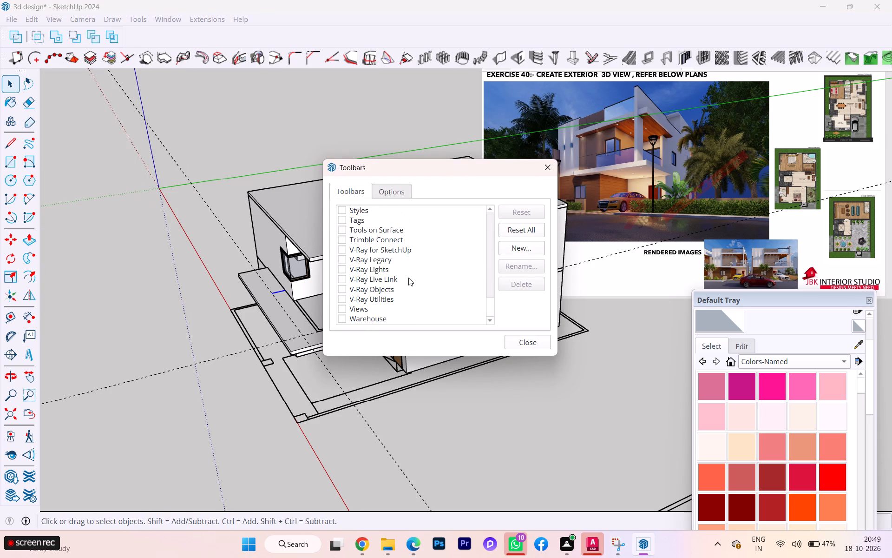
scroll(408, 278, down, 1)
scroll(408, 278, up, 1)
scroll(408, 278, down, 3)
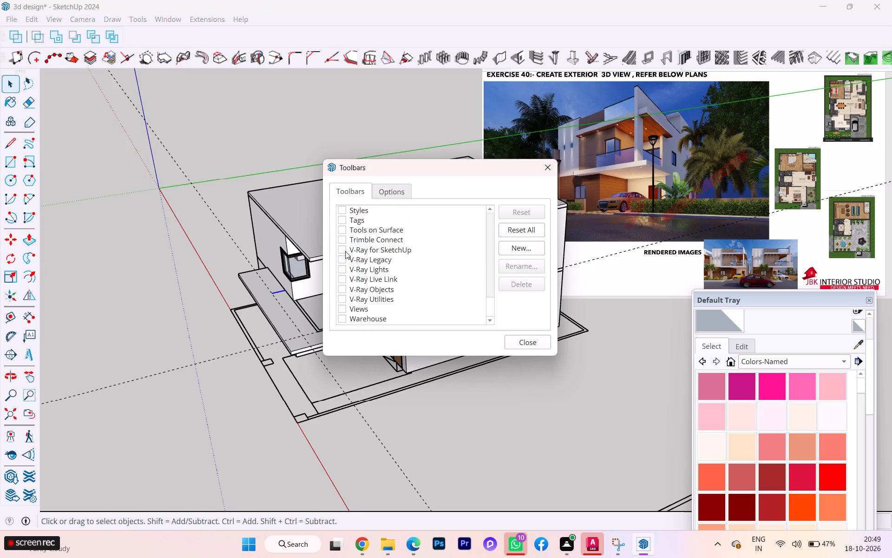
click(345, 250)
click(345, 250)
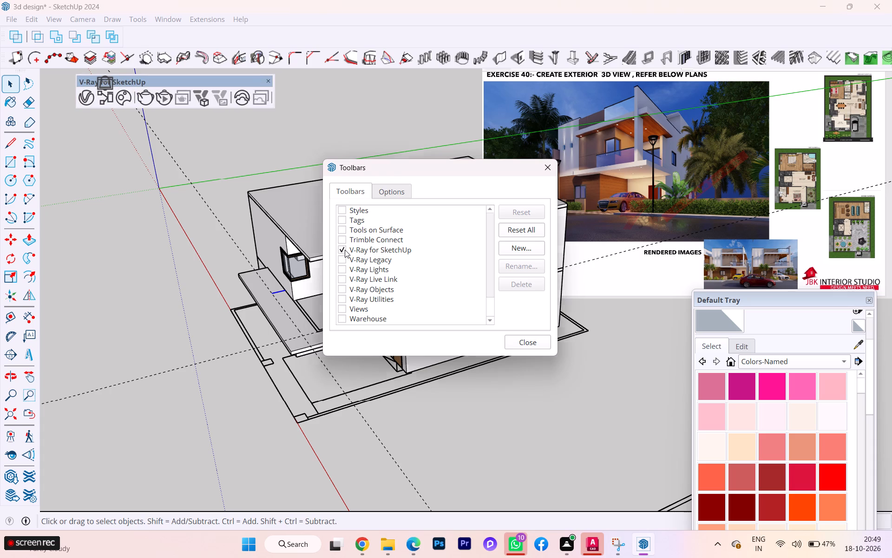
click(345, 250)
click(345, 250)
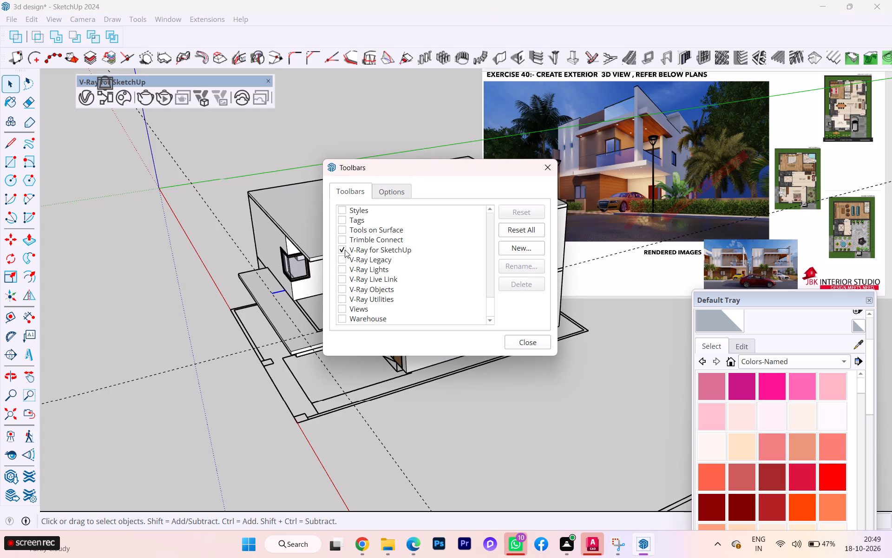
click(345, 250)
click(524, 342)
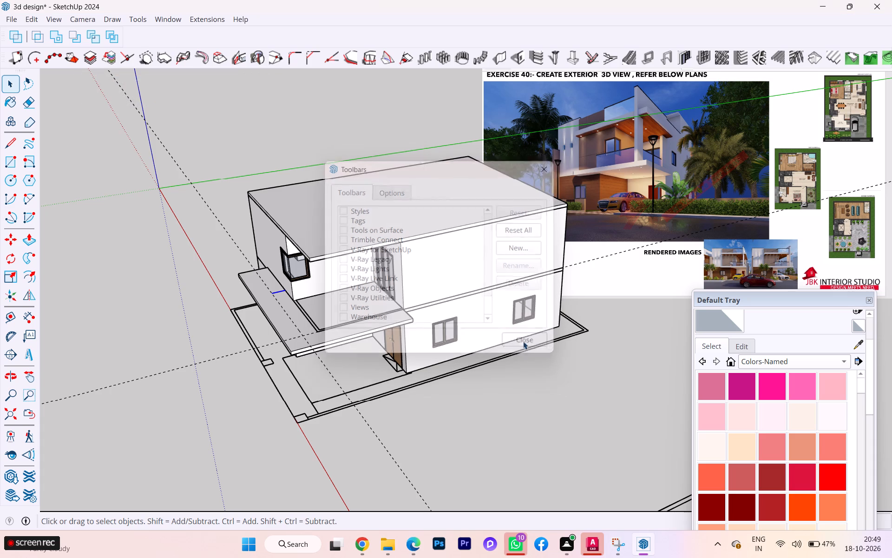
Examine the house's terrace, canopy and front and side walls from several angles.
scroll(383, 287, up, 5)
scroll(333, 269, down, 1)
scroll(332, 268, up, 1)
scroll(332, 268, down, 2)
scroll(317, 272, up, 1)
scroll(314, 273, down, 1)
scroll(314, 273, up, 2)
scroll(309, 276, down, 2)
middle_drag(315, 271, 355, 243)
scroll(315, 235, up, 3)
scroll(292, 244, down, 3)
scroll(292, 244, up, 1)
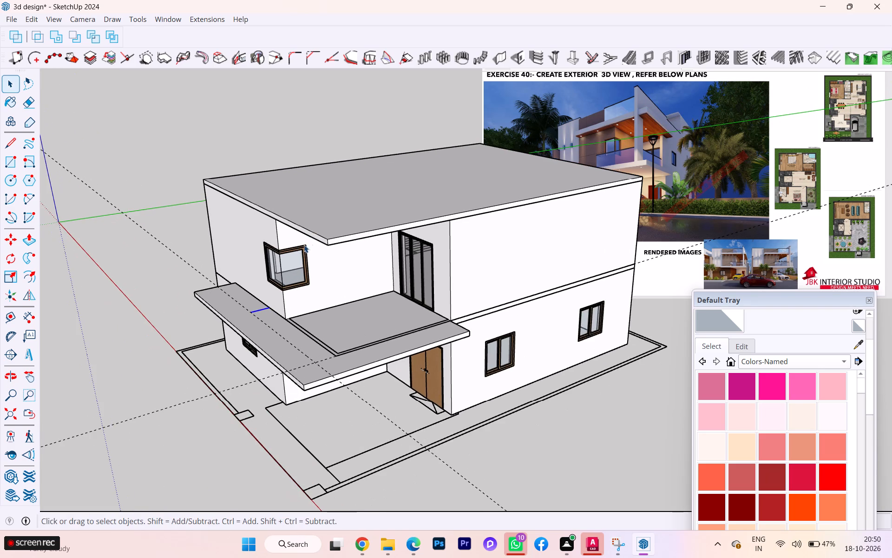
middle_drag(313, 244, 461, 244)
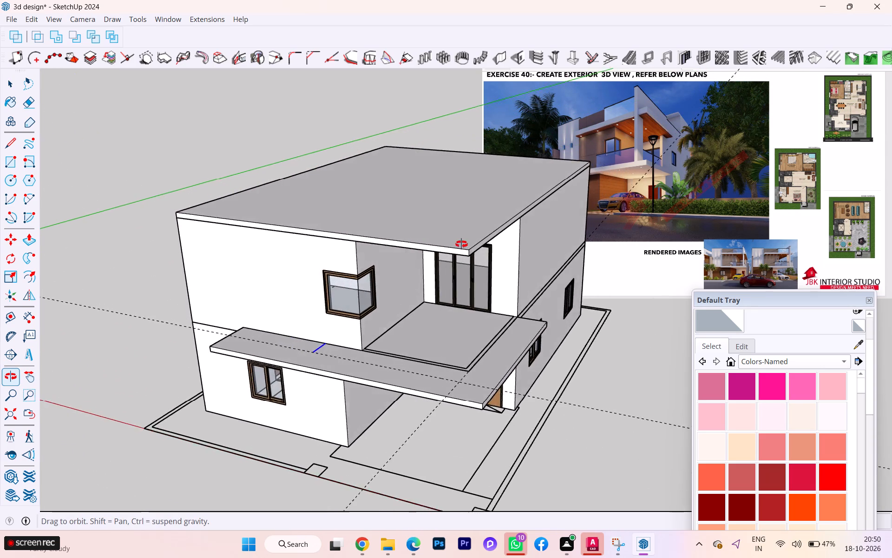
middle_drag(461, 244, 547, 237)
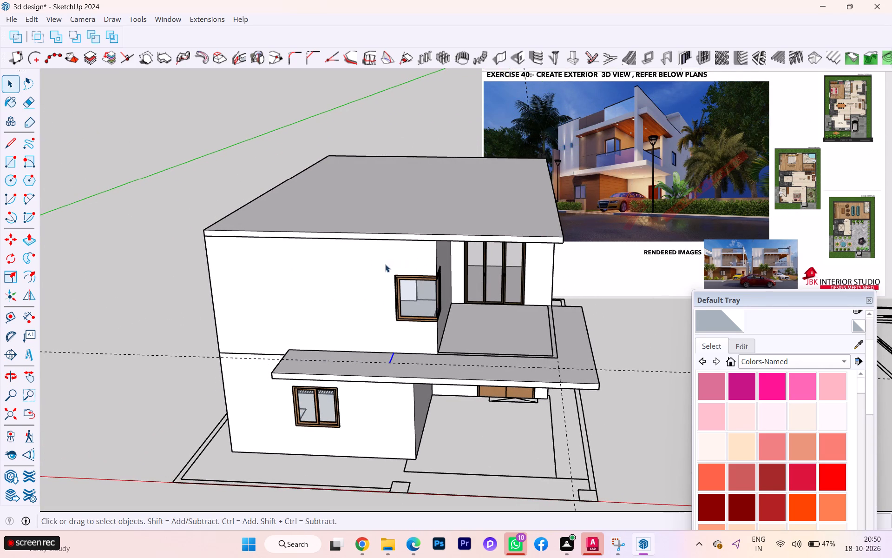
scroll(358, 268, down, 1)
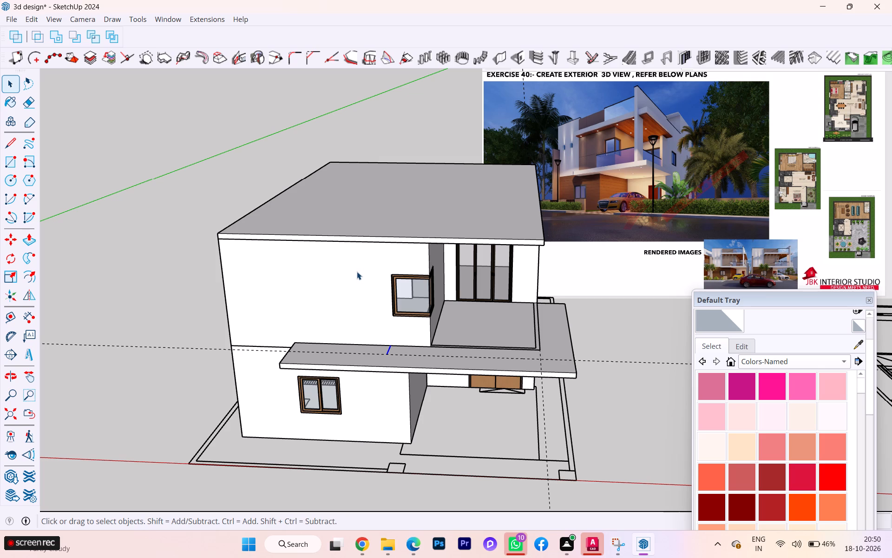
scroll(357, 271, down, 4)
scroll(496, 266, down, 1)
middle_drag(496, 266, 341, 270)
scroll(443, 282, up, 4)
scroll(427, 294, down, 1)
scroll(427, 294, up, 2)
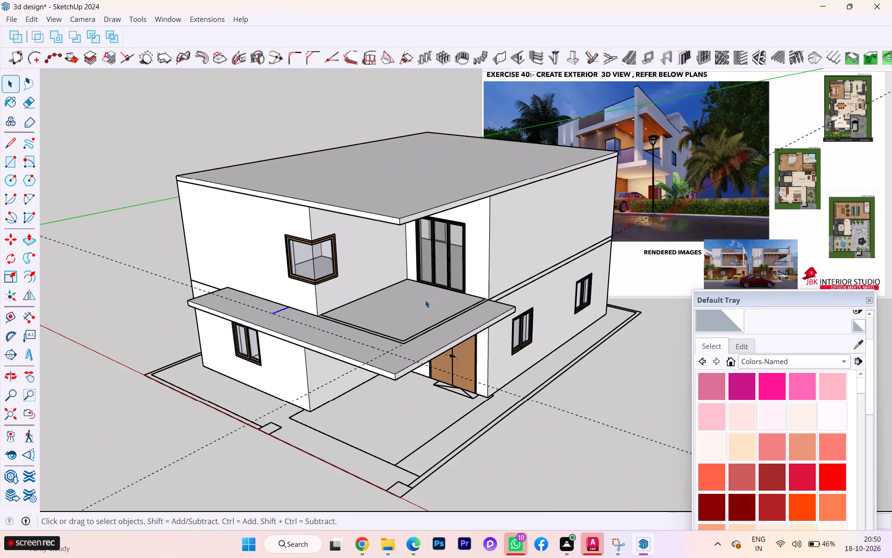
scroll(425, 300, up, 2)
scroll(419, 306, down, 1)
scroll(419, 306, up, 3)
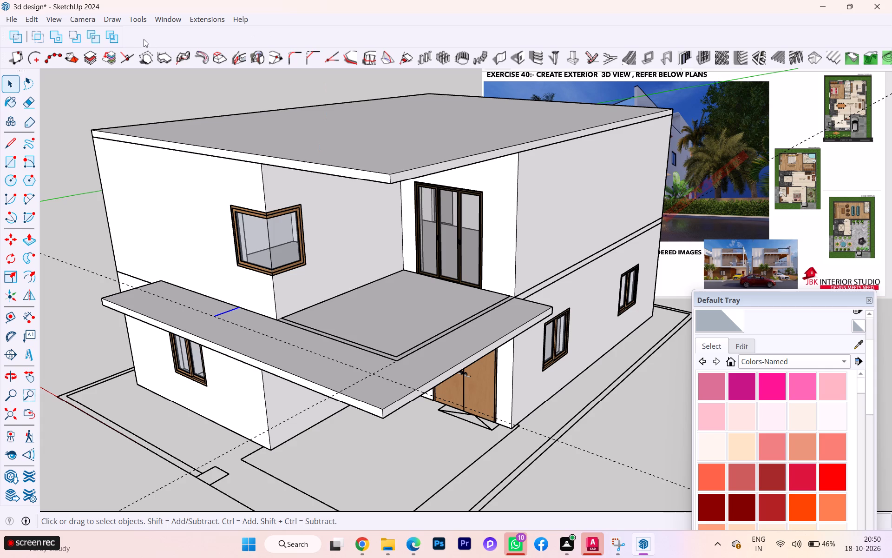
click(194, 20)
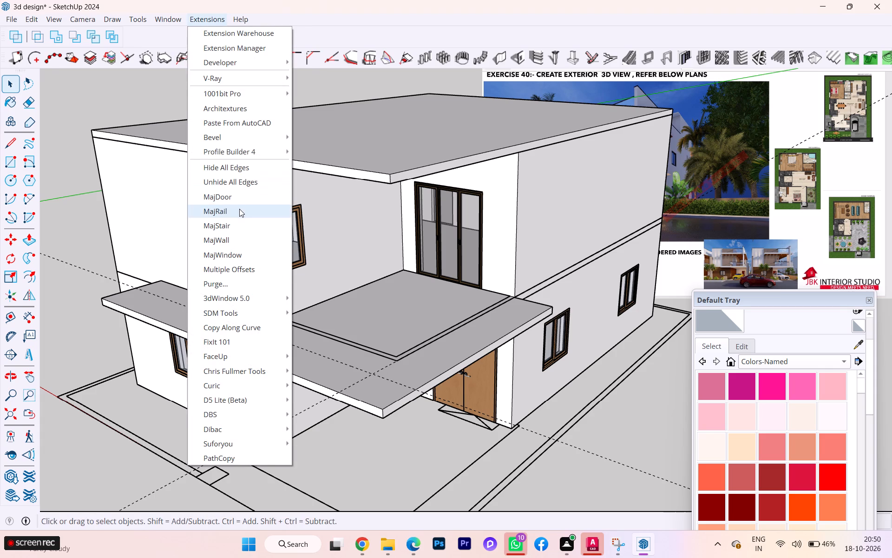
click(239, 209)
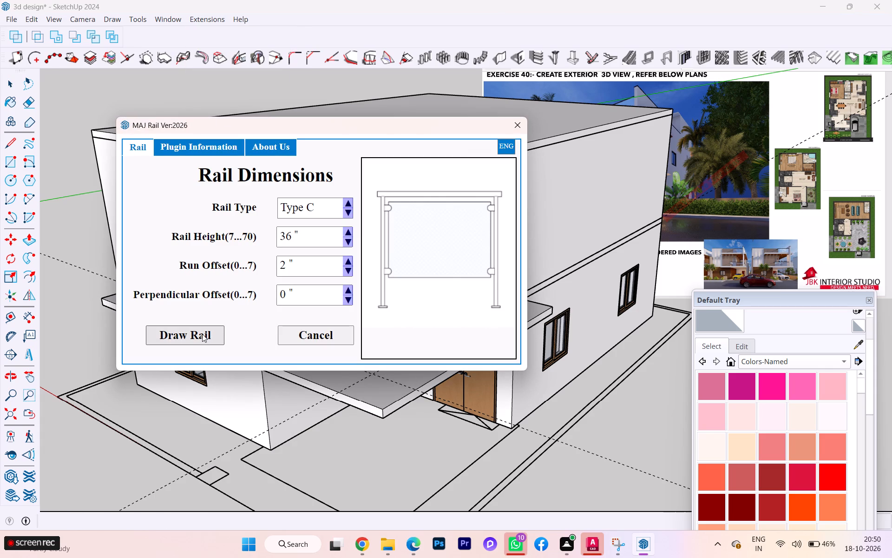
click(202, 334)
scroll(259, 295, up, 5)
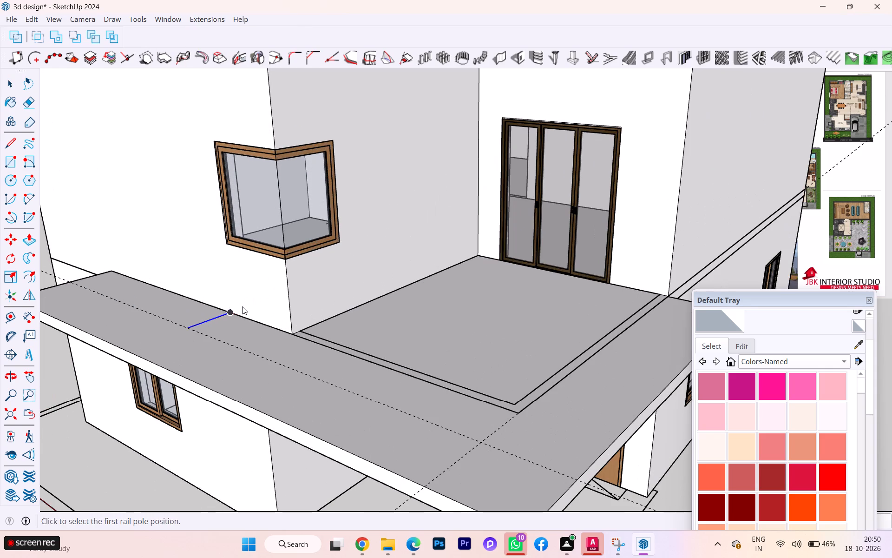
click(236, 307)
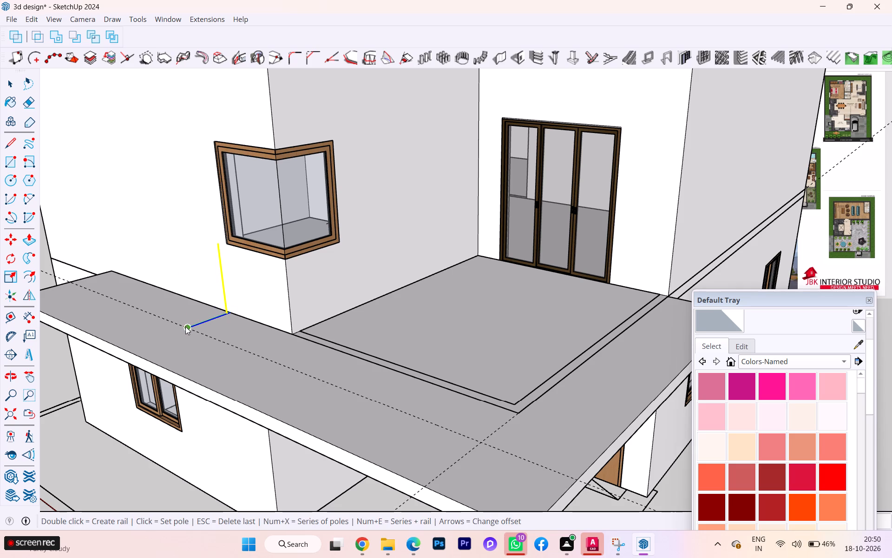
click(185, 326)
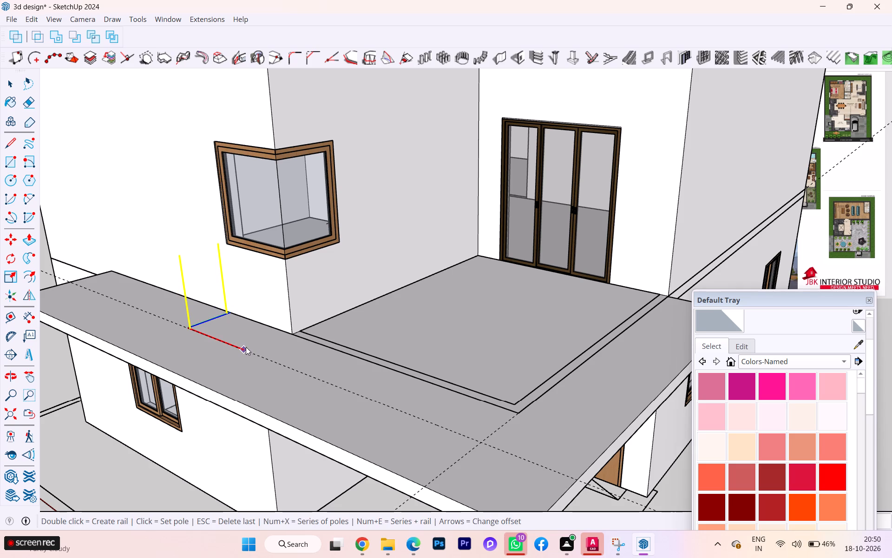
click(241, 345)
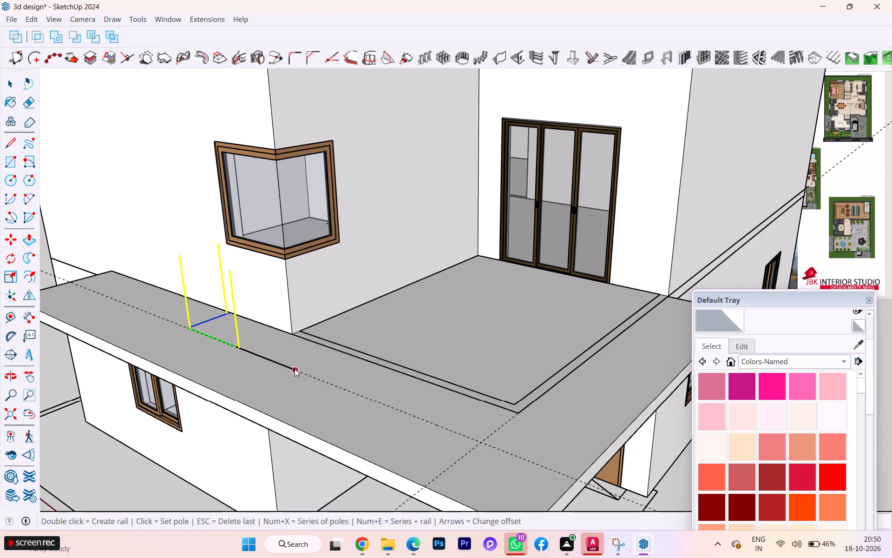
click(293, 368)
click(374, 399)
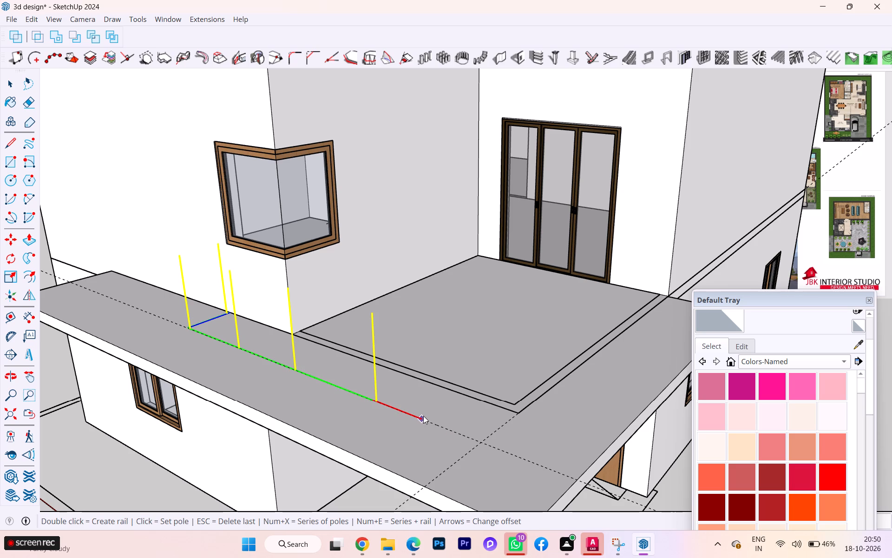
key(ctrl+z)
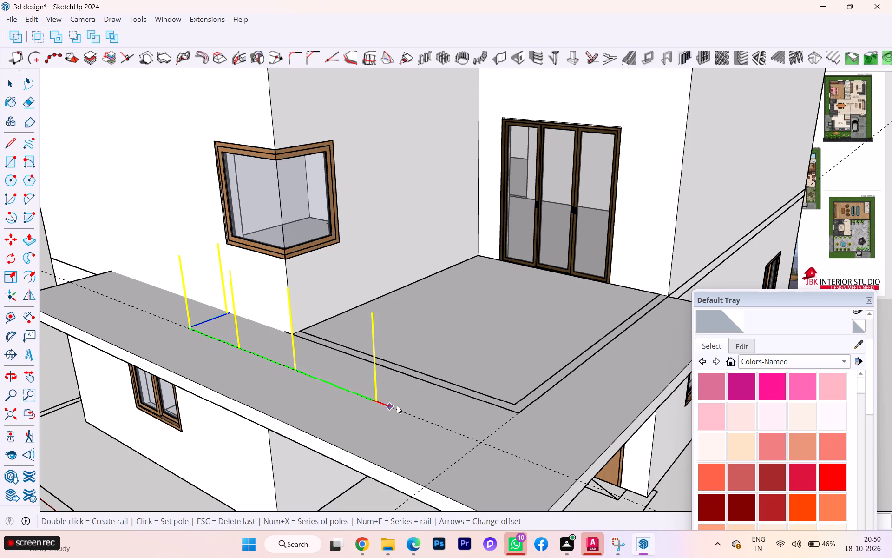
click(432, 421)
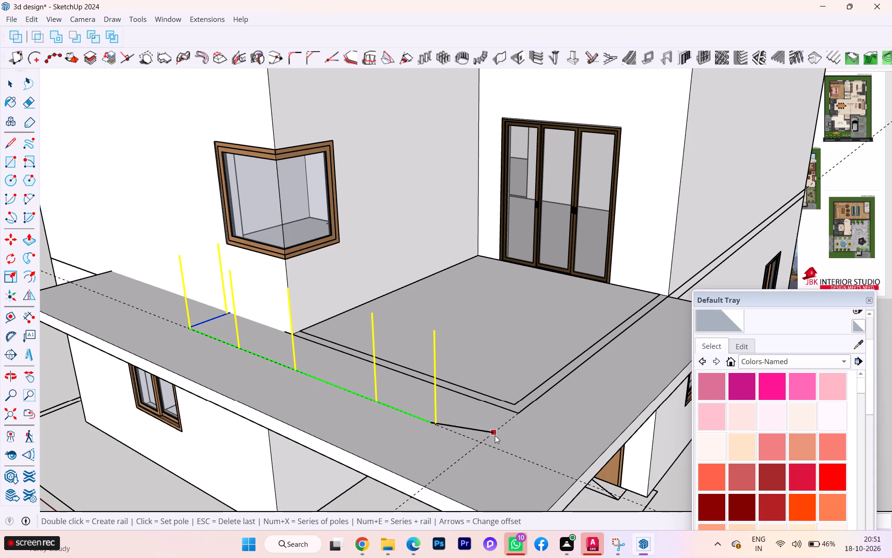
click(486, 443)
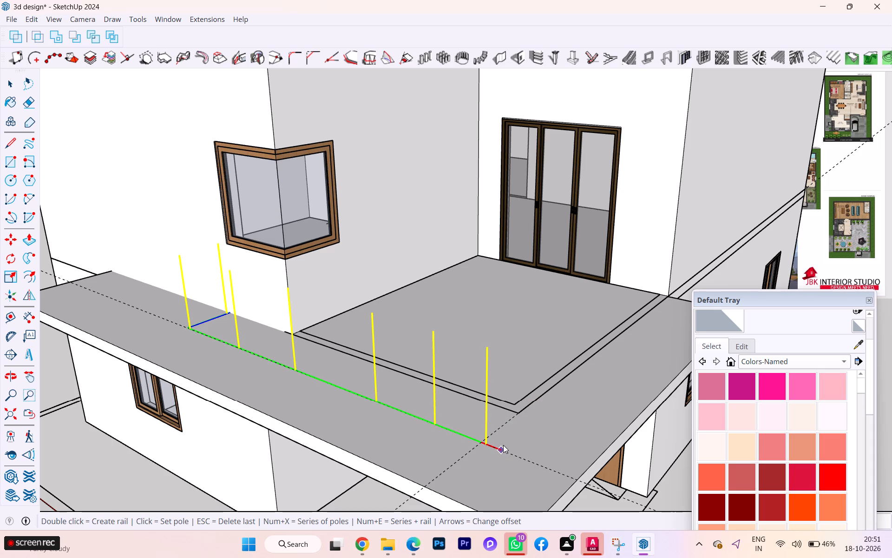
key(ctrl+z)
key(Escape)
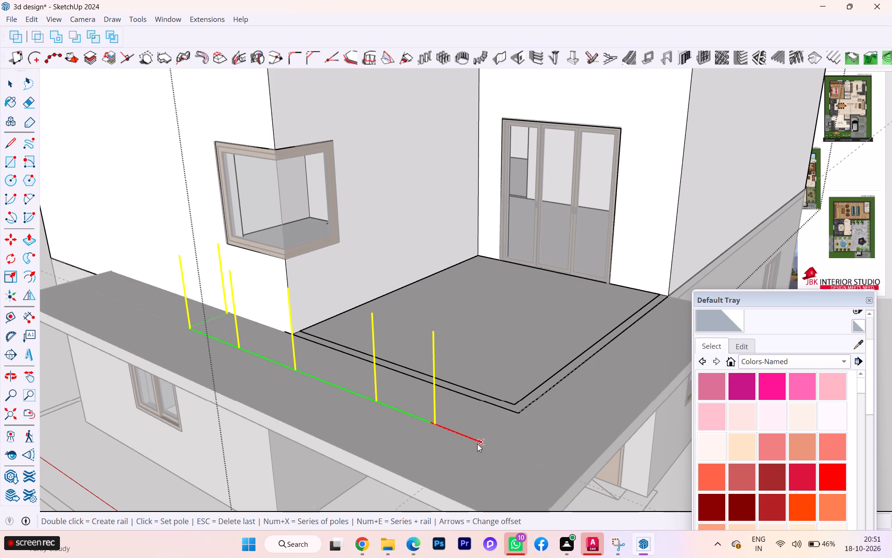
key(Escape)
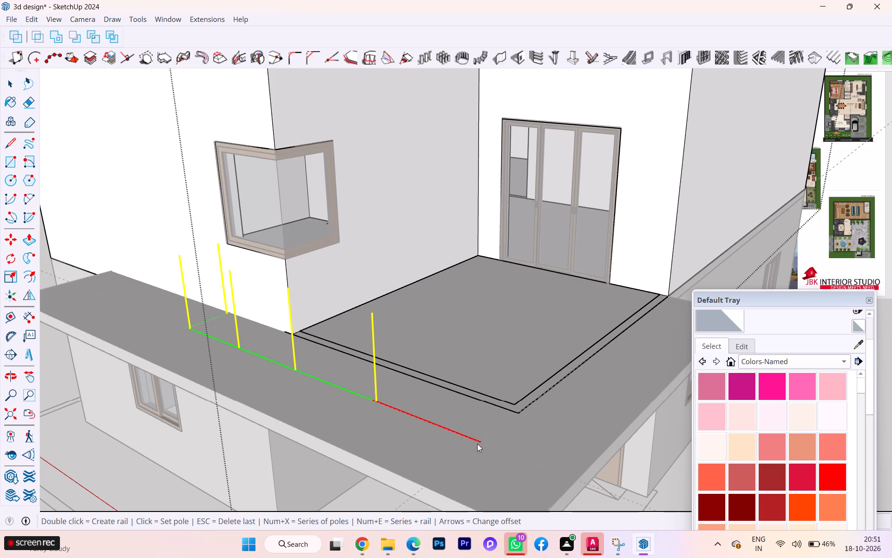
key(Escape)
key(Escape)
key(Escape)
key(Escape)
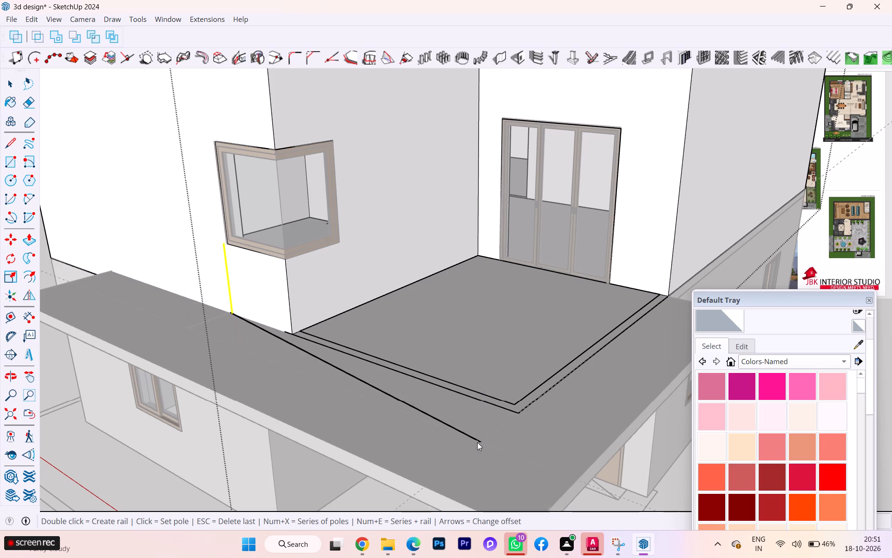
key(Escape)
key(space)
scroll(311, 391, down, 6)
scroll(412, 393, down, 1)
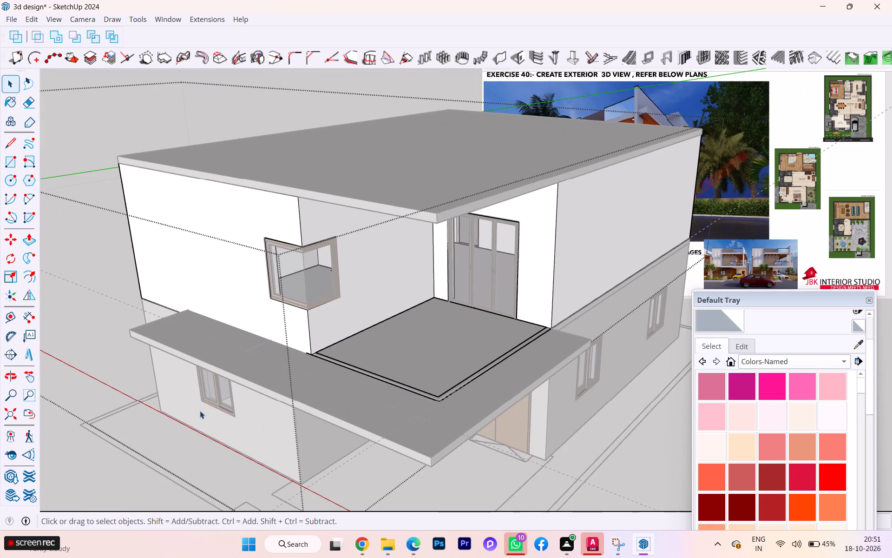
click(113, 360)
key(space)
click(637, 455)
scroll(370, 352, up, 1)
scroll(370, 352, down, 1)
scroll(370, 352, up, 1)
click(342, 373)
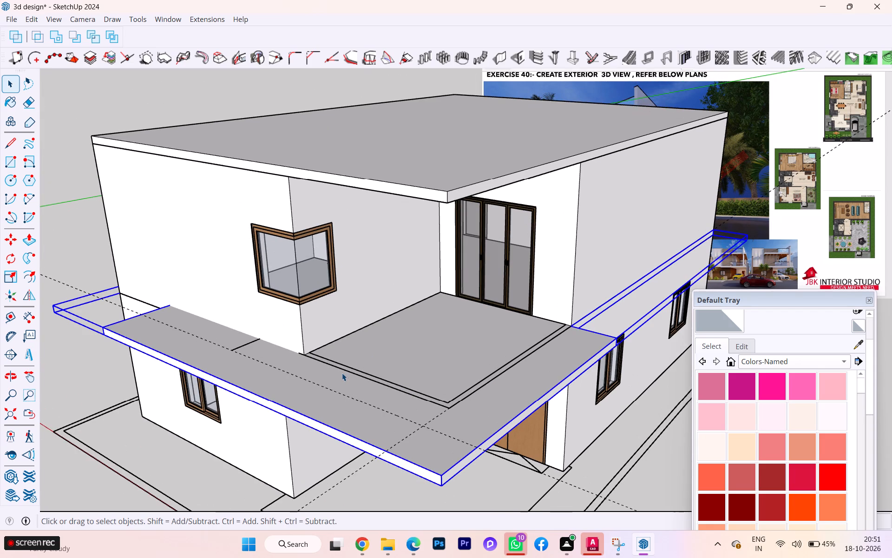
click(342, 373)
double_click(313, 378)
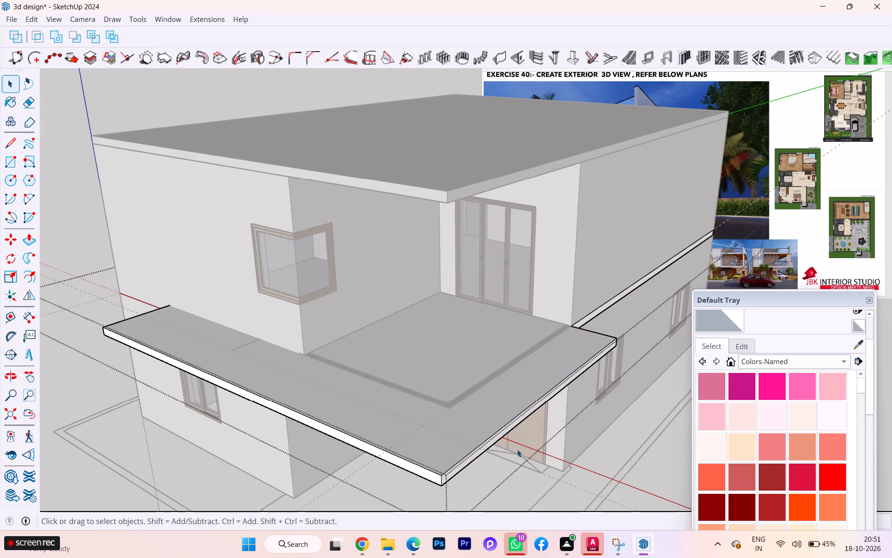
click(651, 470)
Start a MajRail Type C rail 36" high, placing poles from the house wall along the dashed front guide to its corner.
click(342, 399)
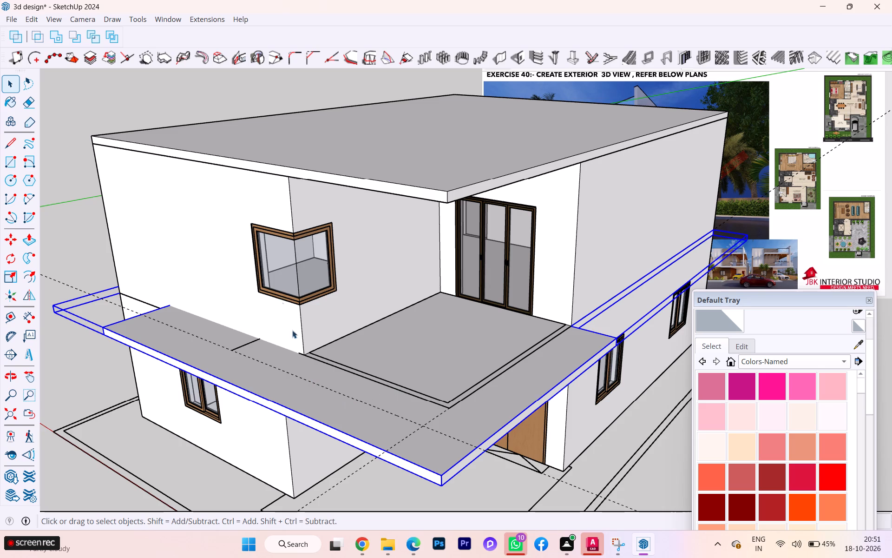
click(199, 20)
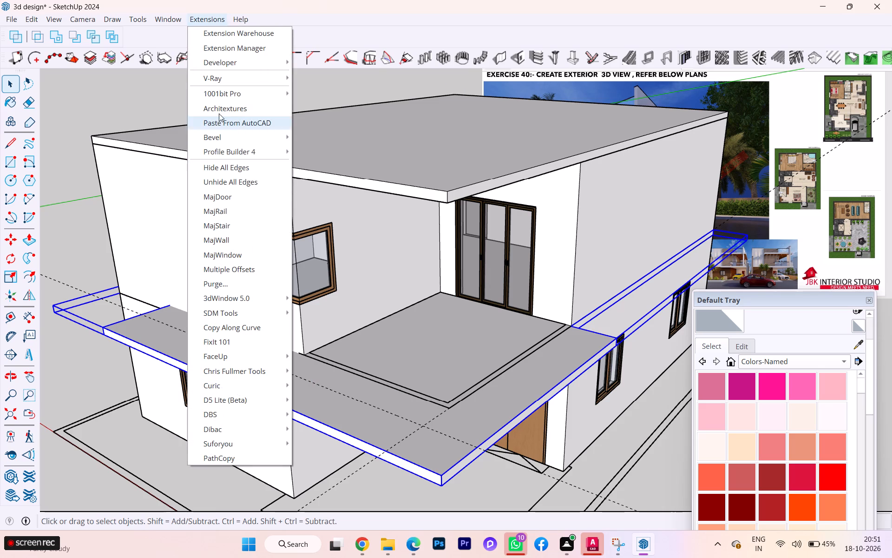
click(226, 214)
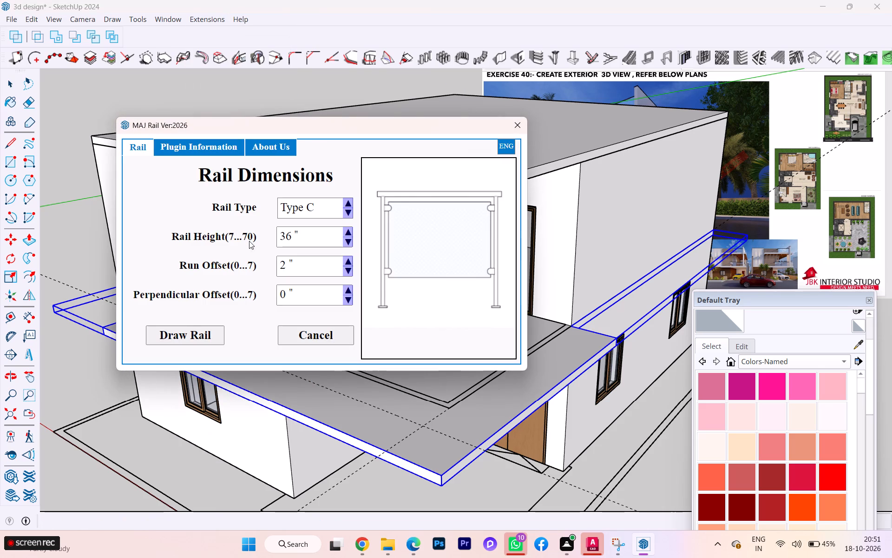
click(182, 333)
scroll(264, 336, up, 3)
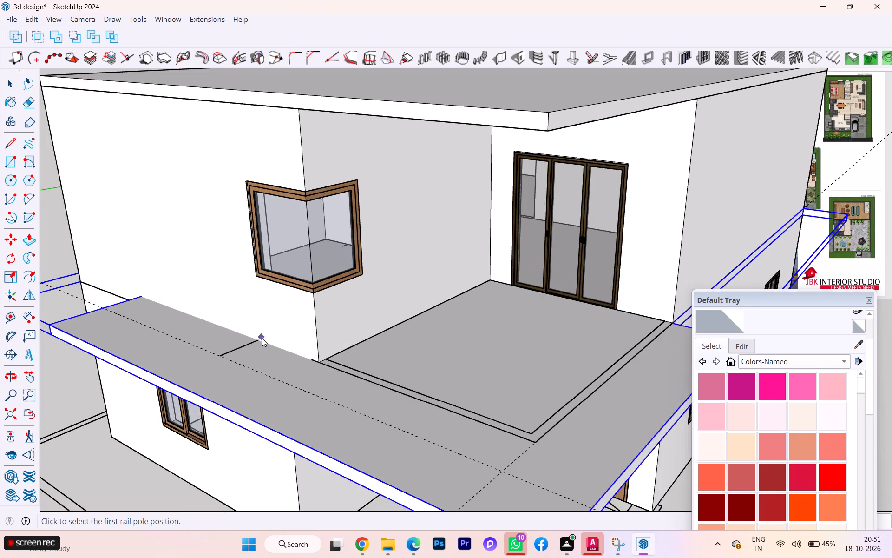
click(259, 339)
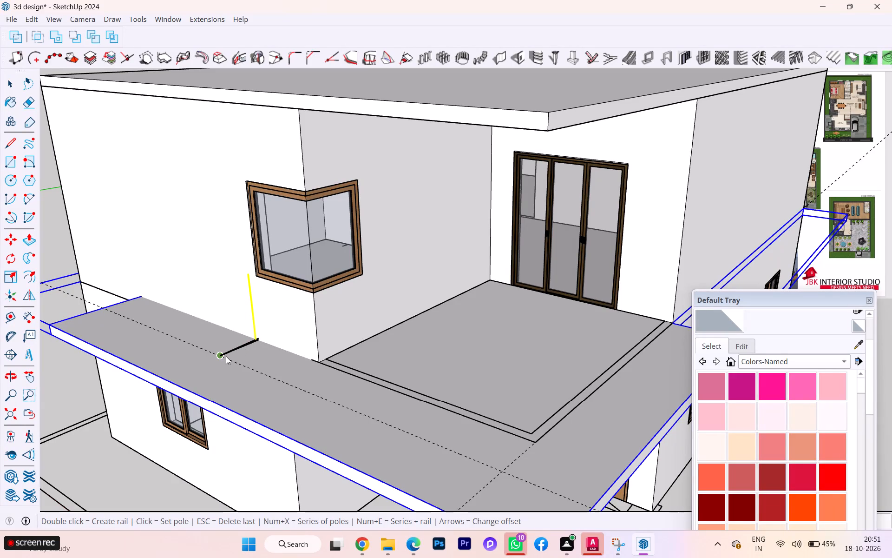
click(226, 356)
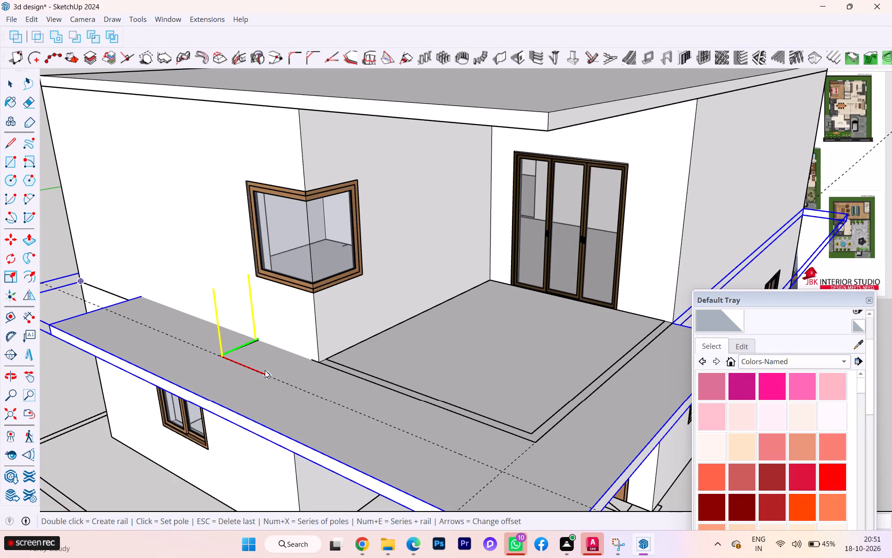
click(265, 370)
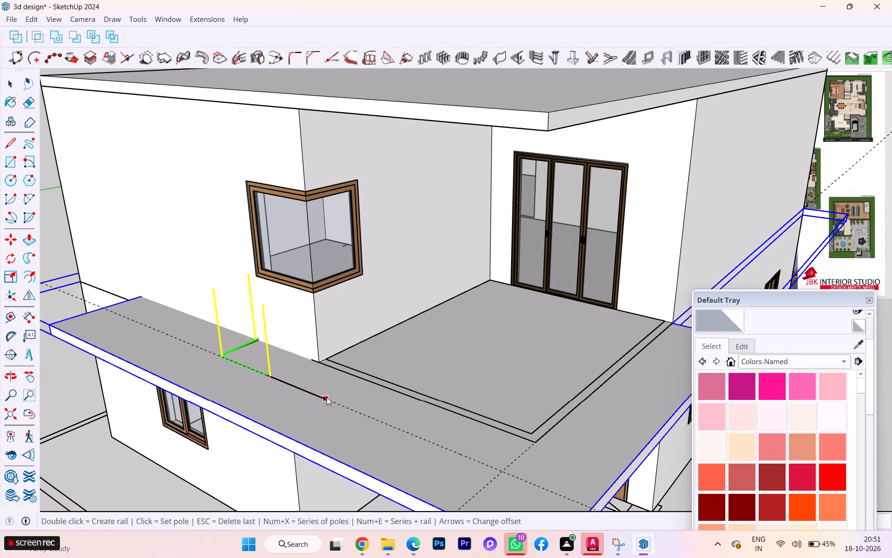
click(327, 397)
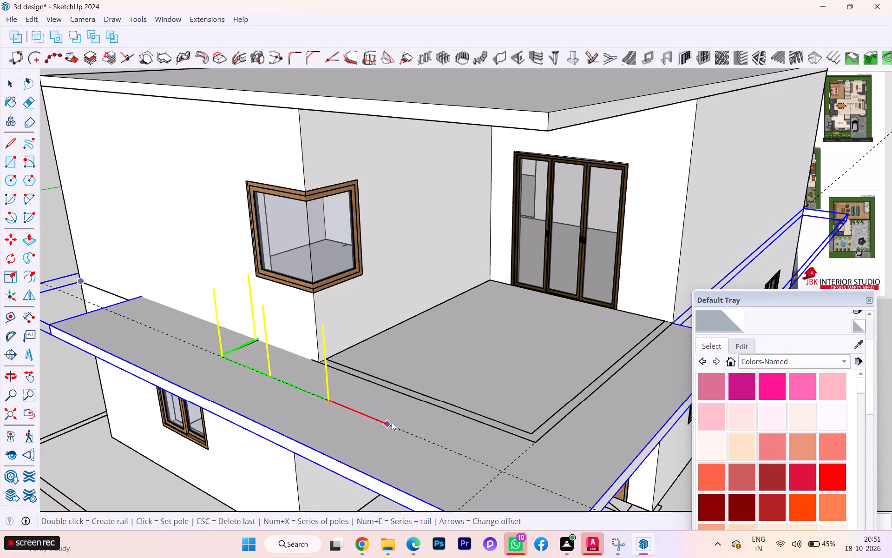
click(386, 419)
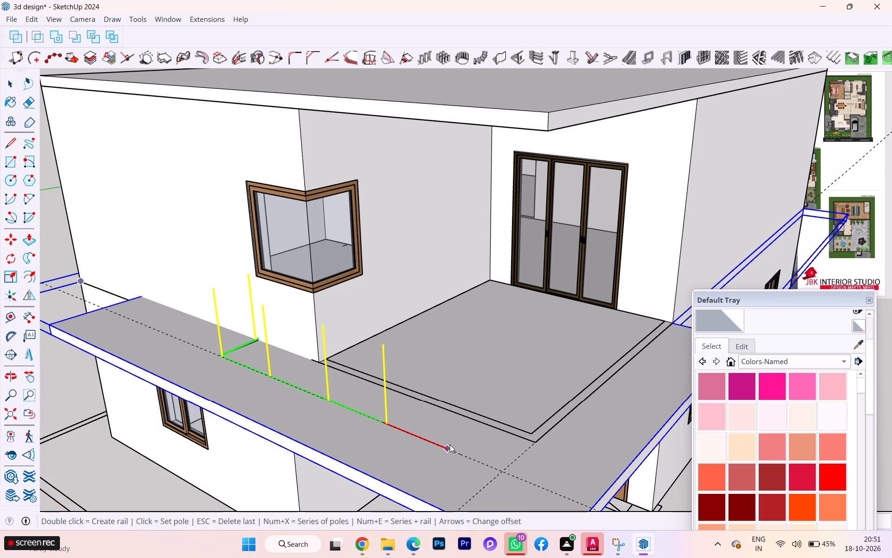
scroll(450, 445, down, 1)
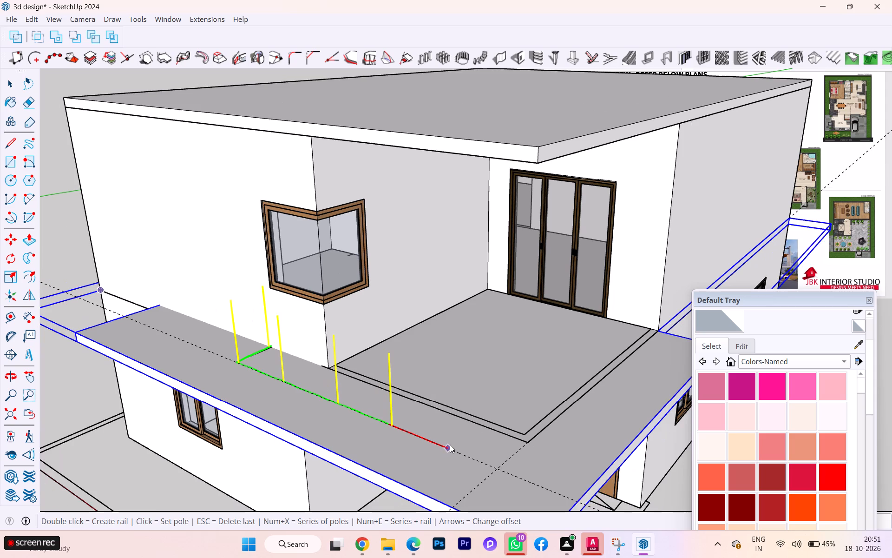
scroll(450, 445, down, 6)
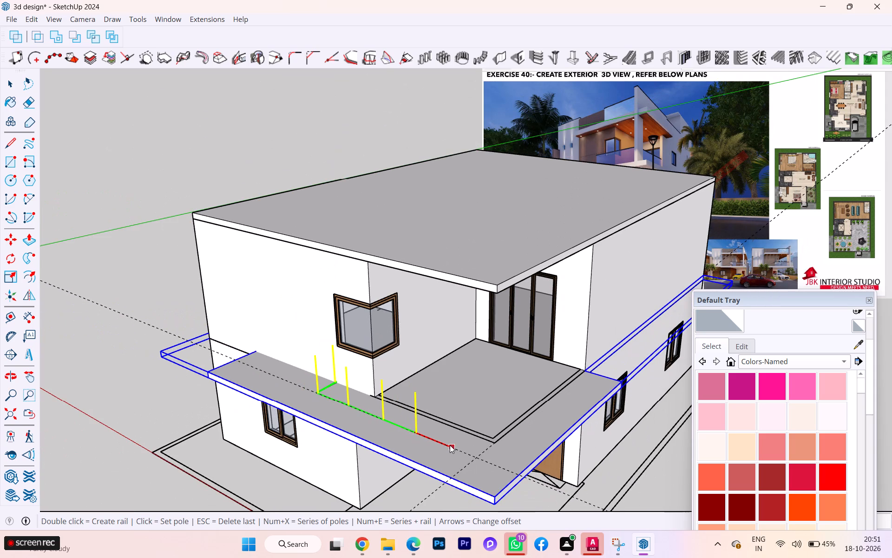
scroll(450, 445, up, 2)
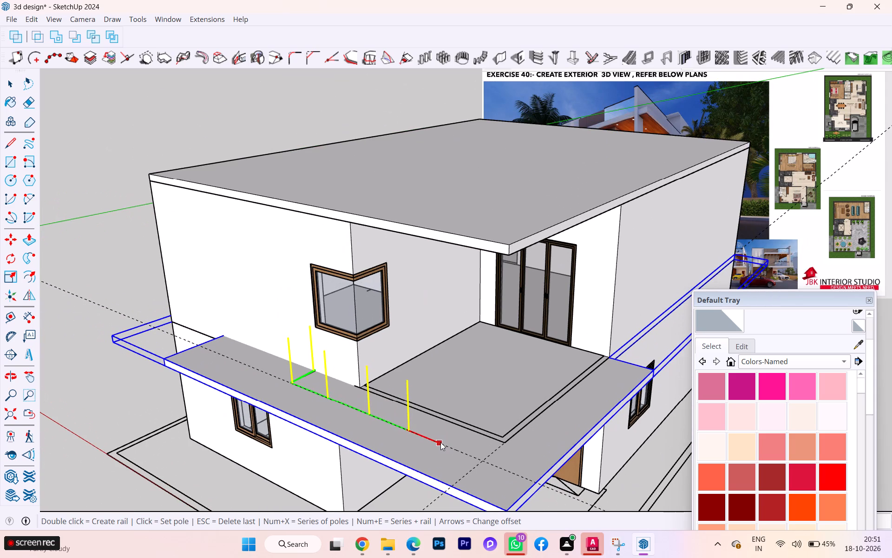
click(440, 442)
click(484, 458)
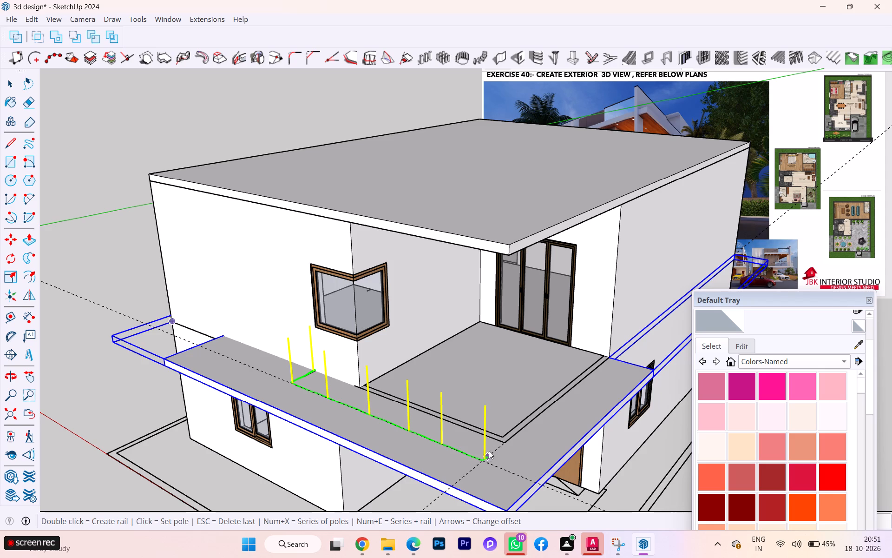
Continue the rail poles from the front corner along the terrace's side to the wall and create the railing.
click(515, 434)
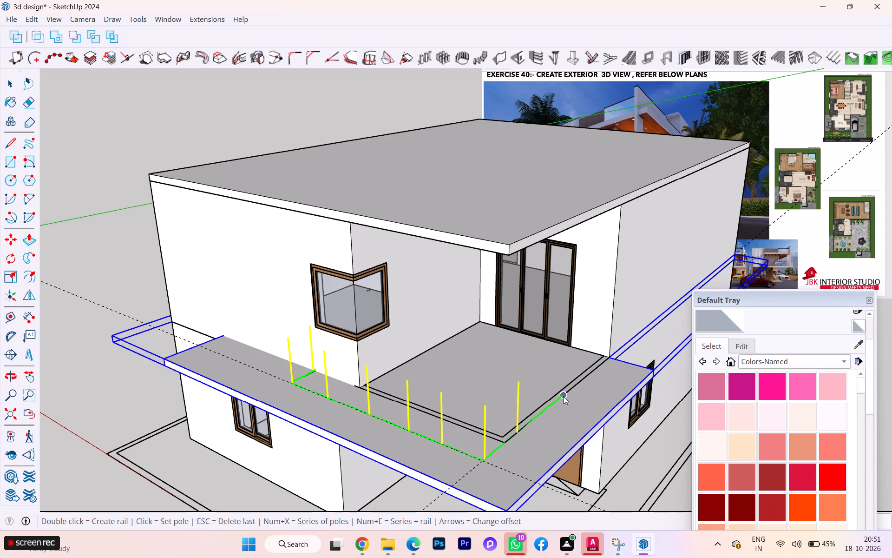
click(549, 409)
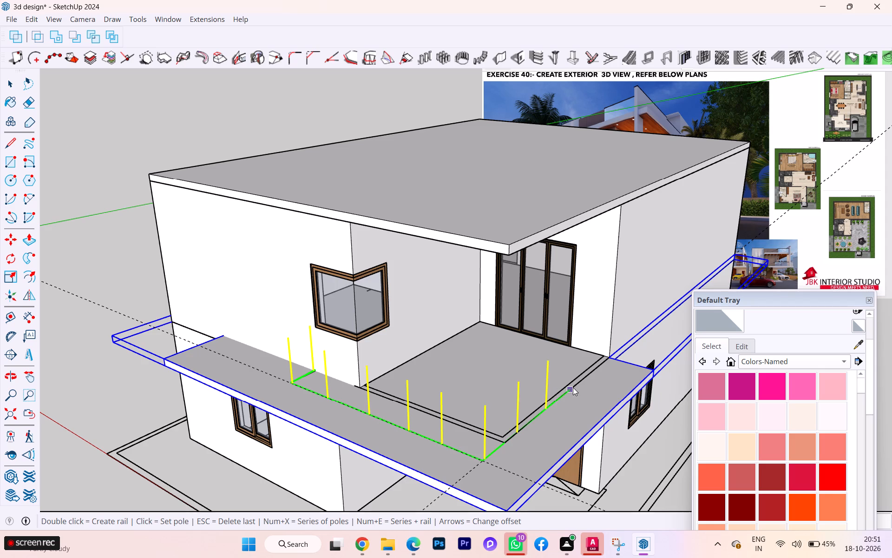
click(574, 382)
double_click(607, 357)
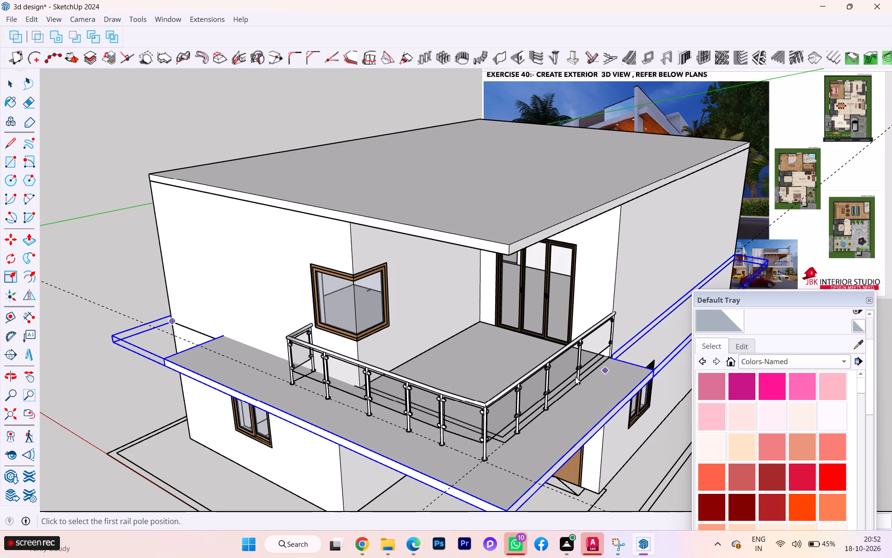
scroll(547, 385, down, 2)
middle_drag(485, 410, 402, 402)
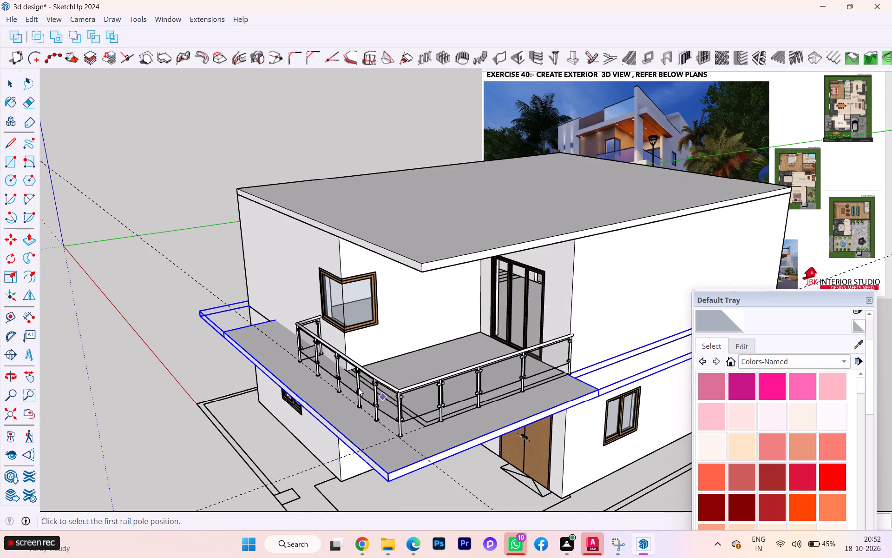
click(13, 84)
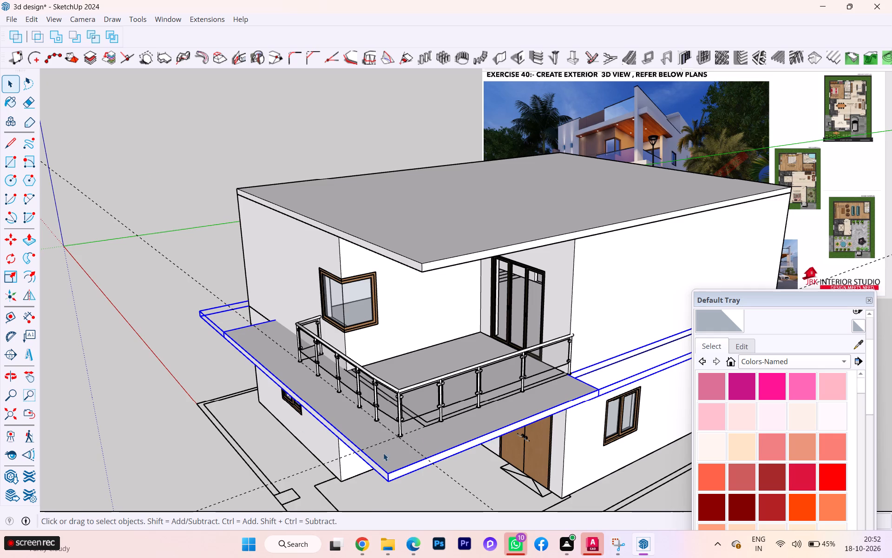
Move the new terrace railing slightly, using the base of its corner pole near the corner window as the reference point.
scroll(435, 423, up, 3)
scroll(441, 418, down, 1)
scroll(441, 418, up, 8)
middle_drag(524, 378, 424, 389)
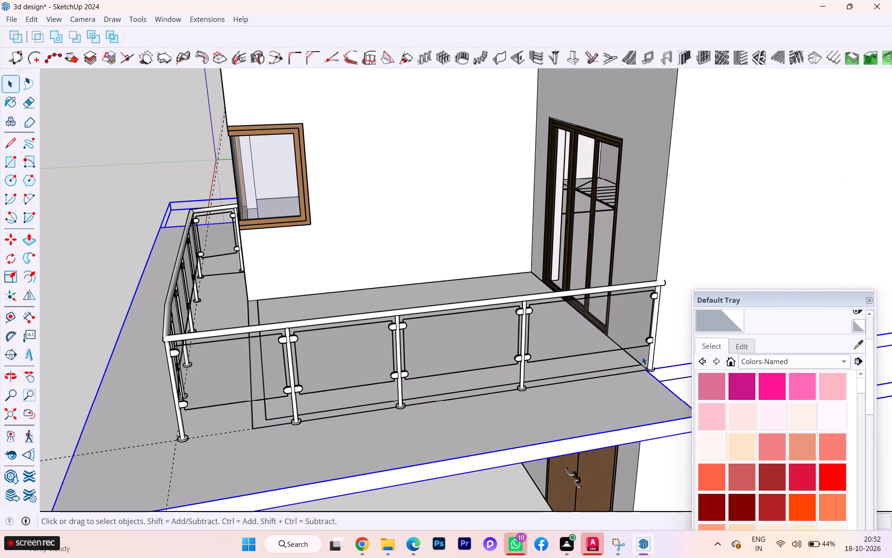
scroll(678, 349, up, 5)
click(638, 325)
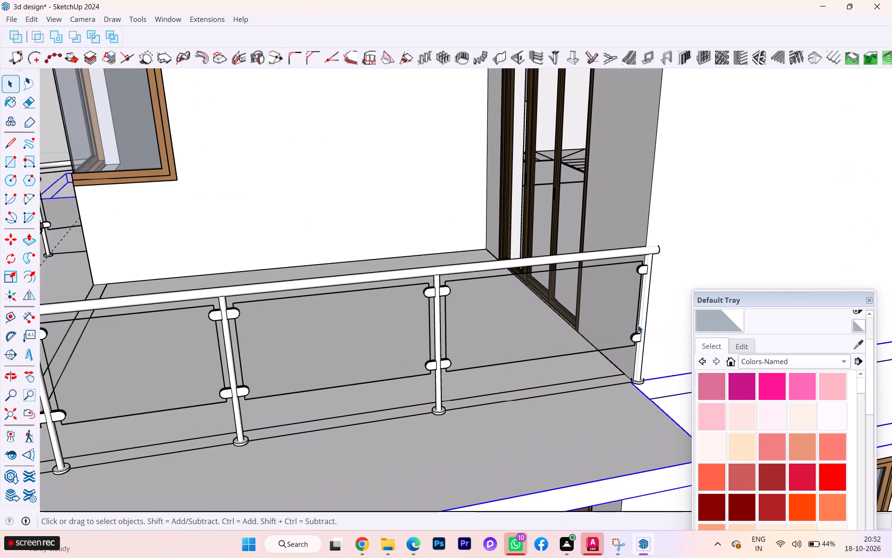
scroll(647, 323, down, 5)
scroll(500, 343, down, 2)
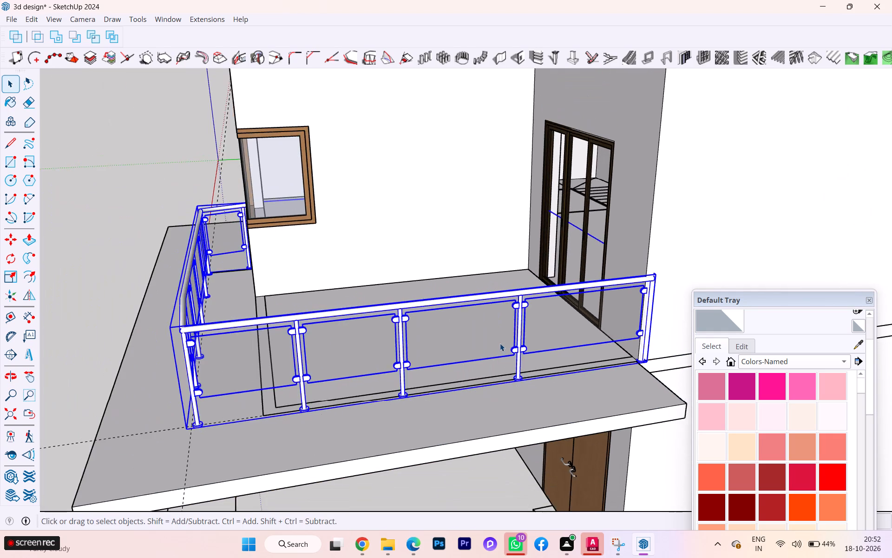
scroll(500, 343, down, 1)
middle_drag(500, 343, 567, 338)
scroll(418, 344, down, 2)
middle_drag(409, 346, 443, 337)
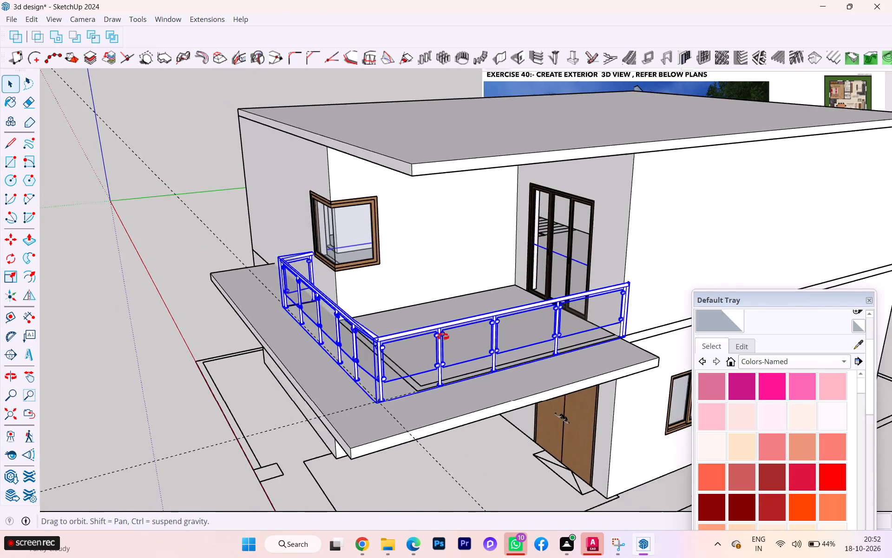
middle_drag(443, 337, 653, 313)
middle_drag(502, 319, 702, 352)
scroll(500, 338, up, 7)
scroll(607, 362, down, 1)
scroll(607, 361, up, 7)
scroll(603, 364, down, 3)
scroll(603, 364, up, 1)
scroll(603, 364, down, 3)
scroll(603, 364, up, 1)
scroll(608, 379, down, 2)
middle_drag(596, 389, 503, 416)
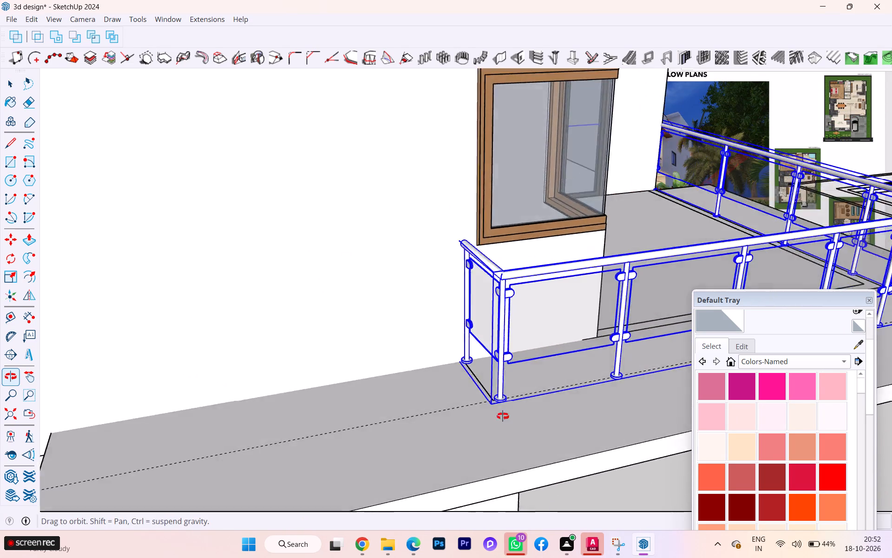
middle_drag(503, 416, 463, 422)
scroll(463, 422, down, 7)
scroll(394, 416, up, 3)
scroll(394, 416, down, 2)
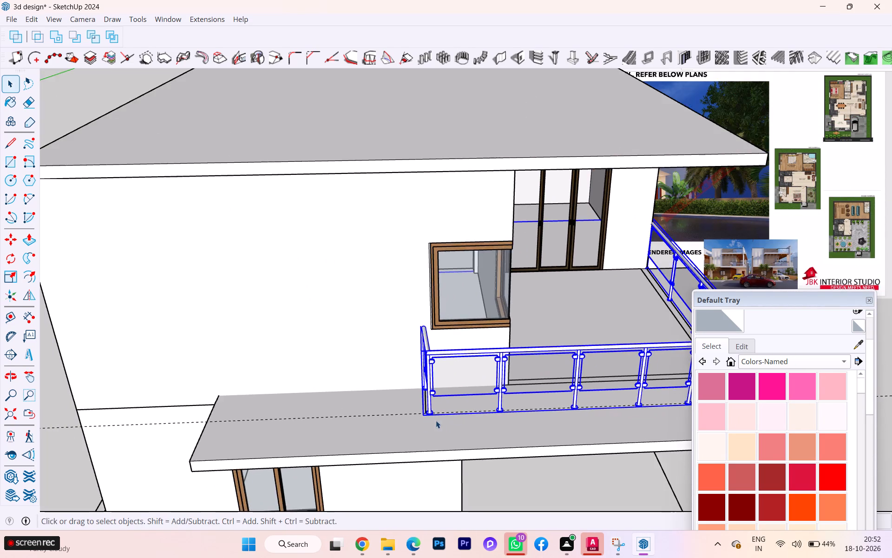
scroll(436, 420, down, 1)
key(m)
key(Return)
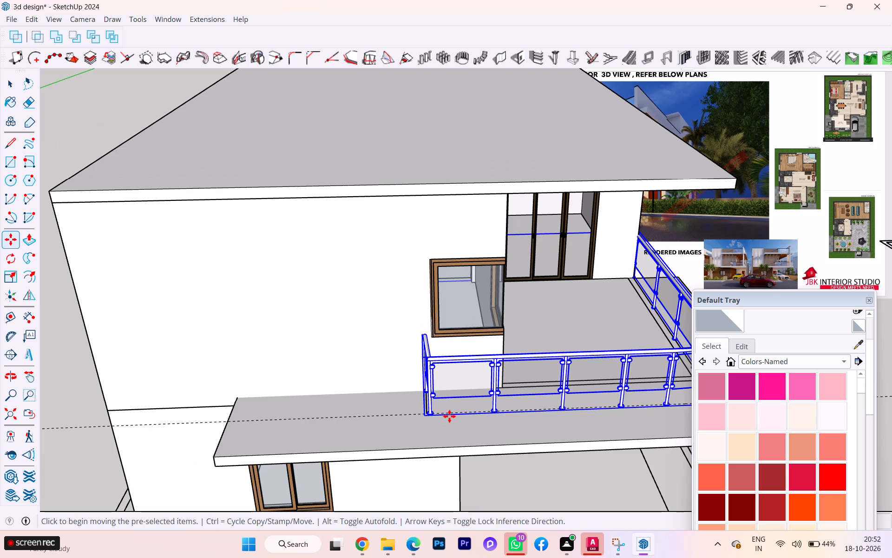
scroll(449, 416, up, 6)
scroll(401, 417, up, 2)
scroll(401, 417, down, 1)
scroll(401, 417, up, 1)
click(421, 412)
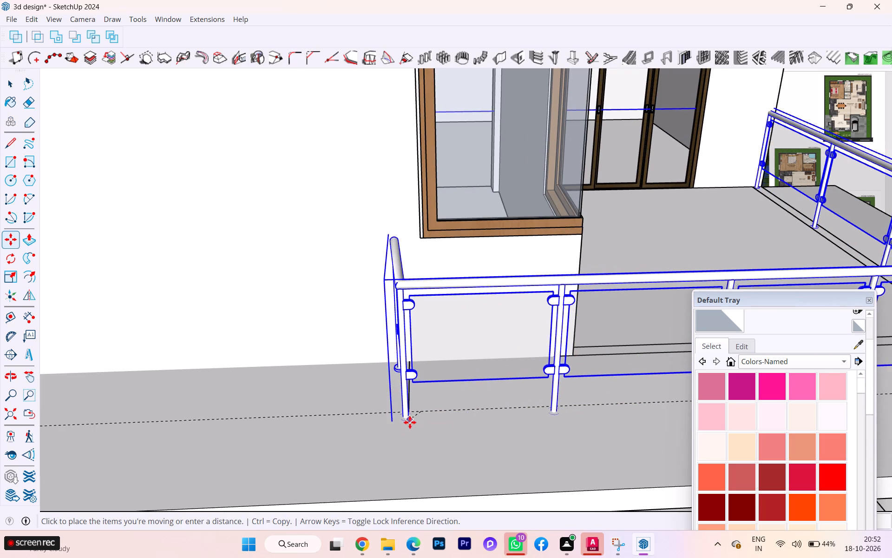
click(412, 431)
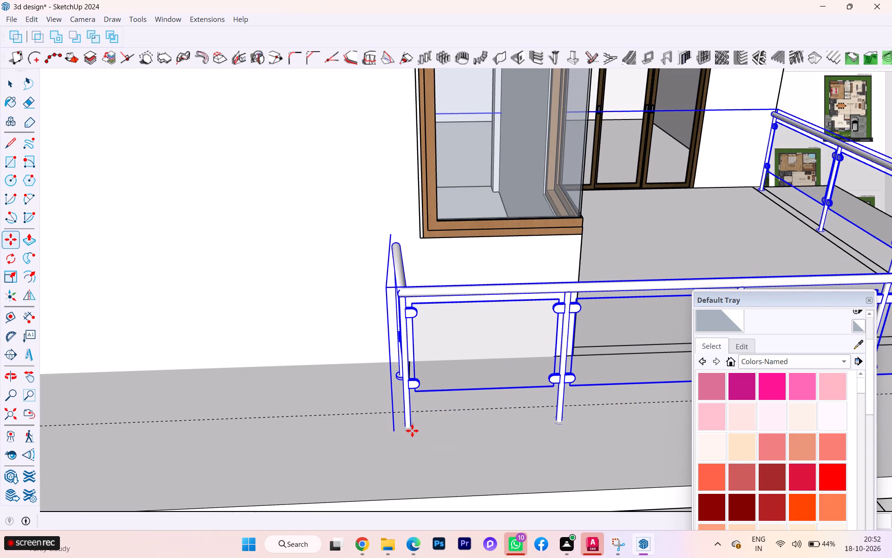
Delete the leftover line on the terrace floor between the railing's wall pole and its corner pole near the window.
middle_drag(469, 421, 715, 396)
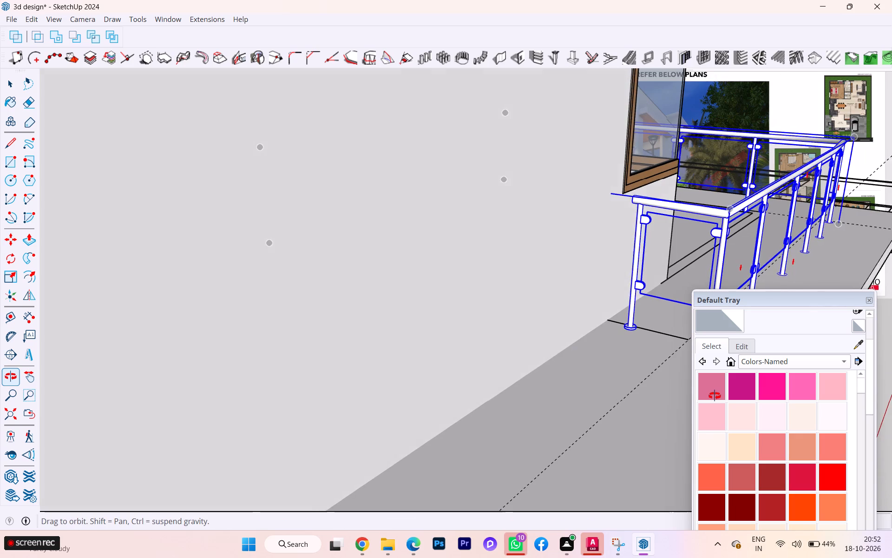
middle_drag(715, 396, 508, 411)
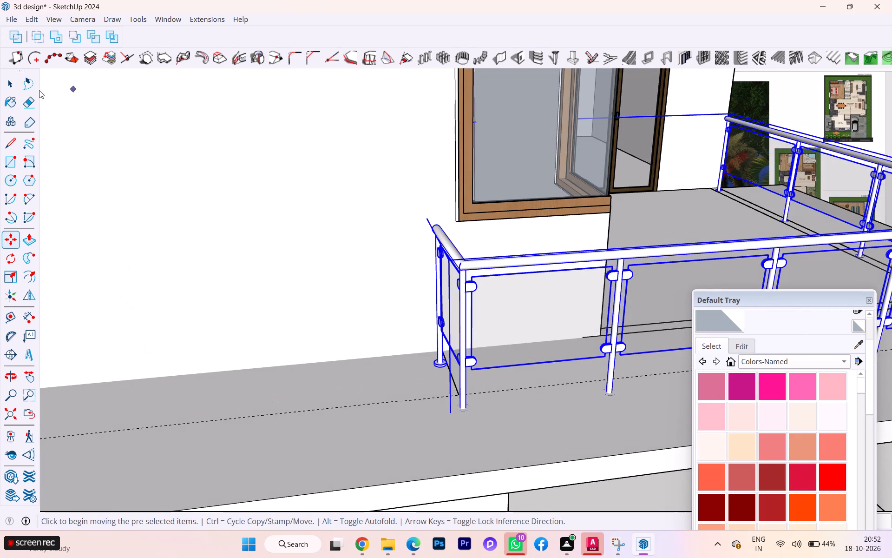
click(9, 86)
scroll(409, 407, up, 5)
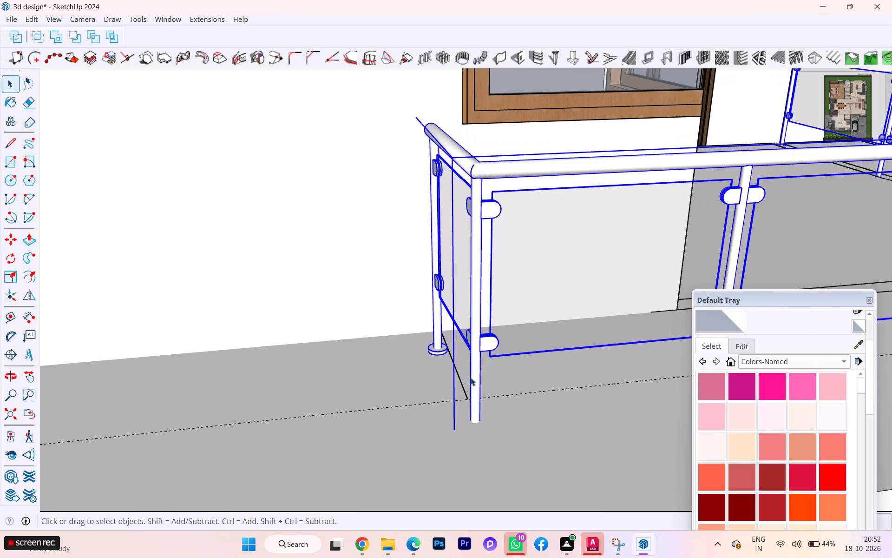
click(466, 389)
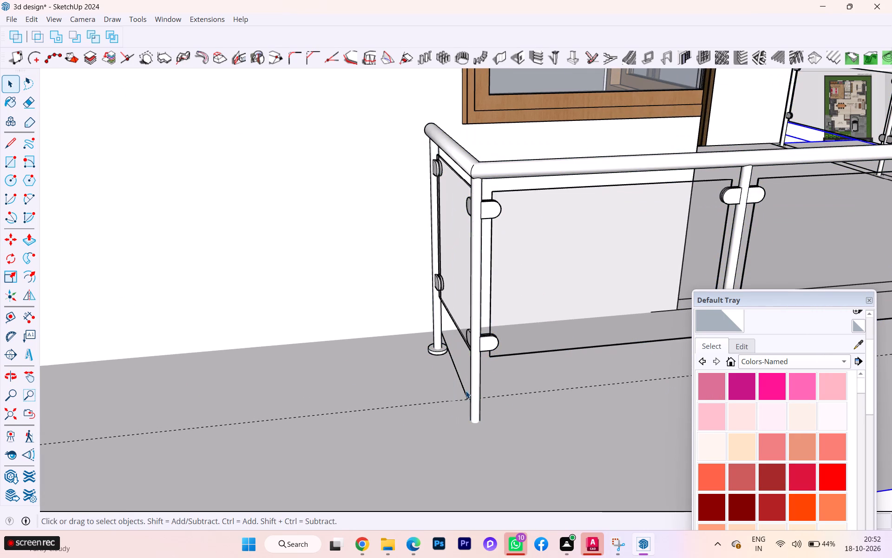
click(466, 391)
key(Delete)
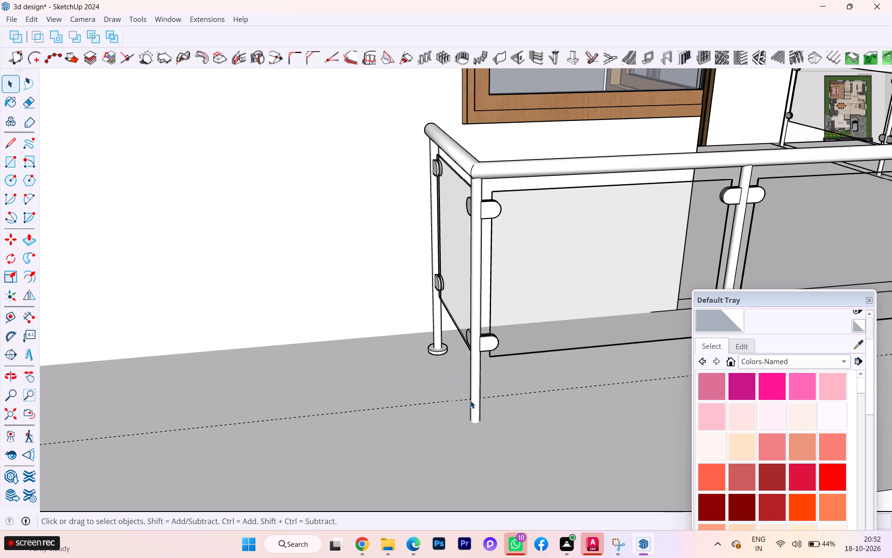
Draw a line along the house wall's base from the projecting slab's back corner to the terrace edge below the corner window.
scroll(457, 402, down, 2)
scroll(441, 404, up, 6)
scroll(440, 404, down, 5)
scroll(446, 404, up, 2)
scroll(446, 404, down, 3)
scroll(447, 404, up, 1)
scroll(586, 389, down, 2)
middle_drag(642, 412, 369, 436)
scroll(371, 424, down, 3)
middle_drag(374, 422, 468, 411)
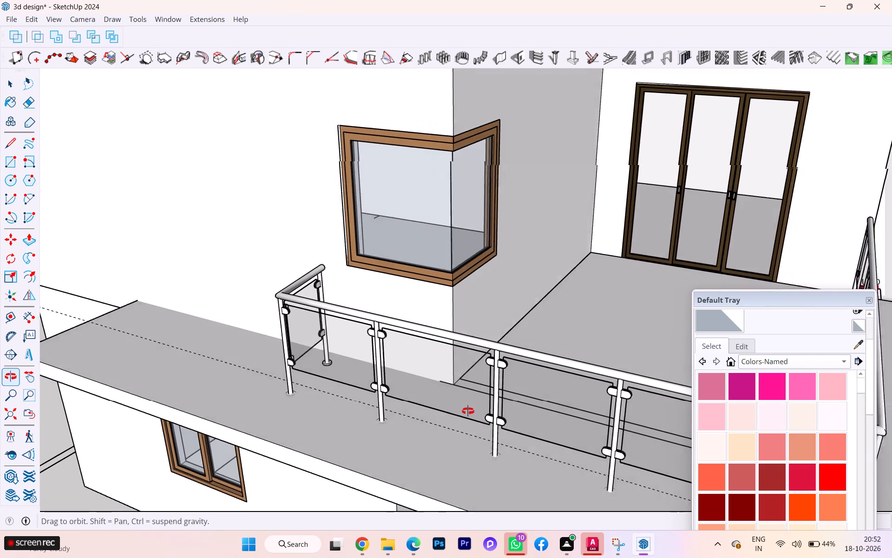
middle_drag(468, 411, 473, 414)
key(l)
key(Return)
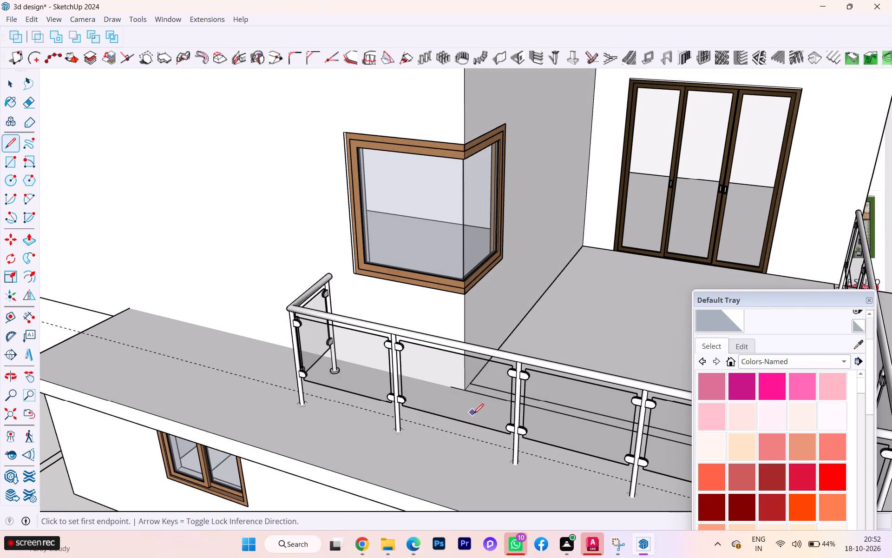
click(131, 308)
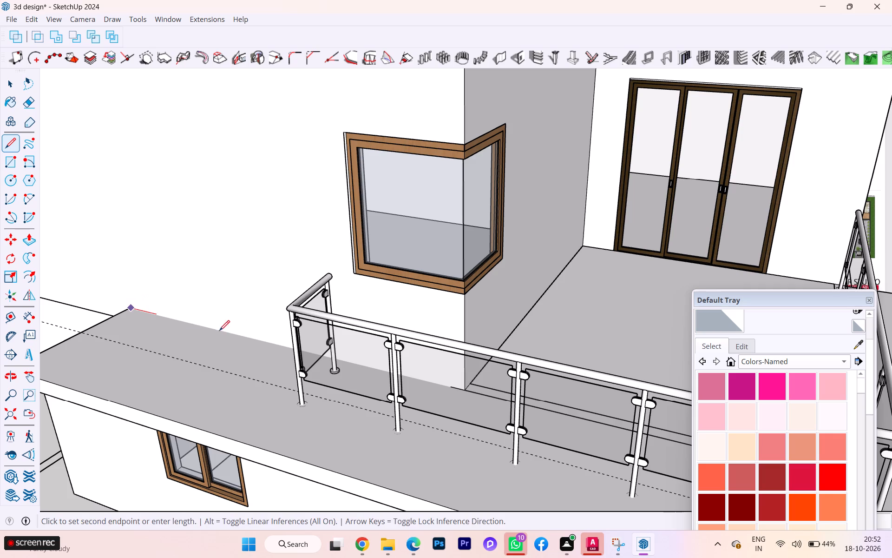
click(453, 390)
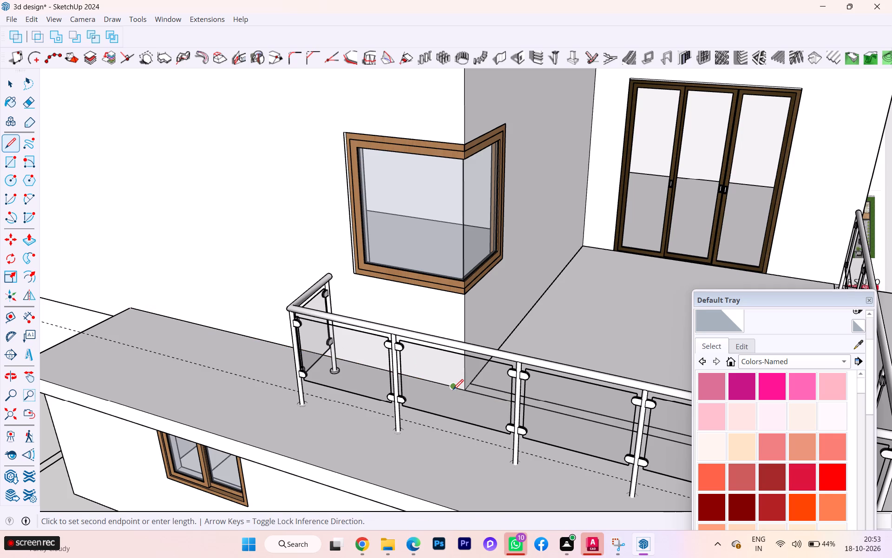
key(Escape)
Examine the railing's position along the terrace, including its end at the wall beside the glazed door.
scroll(483, 390, down, 2)
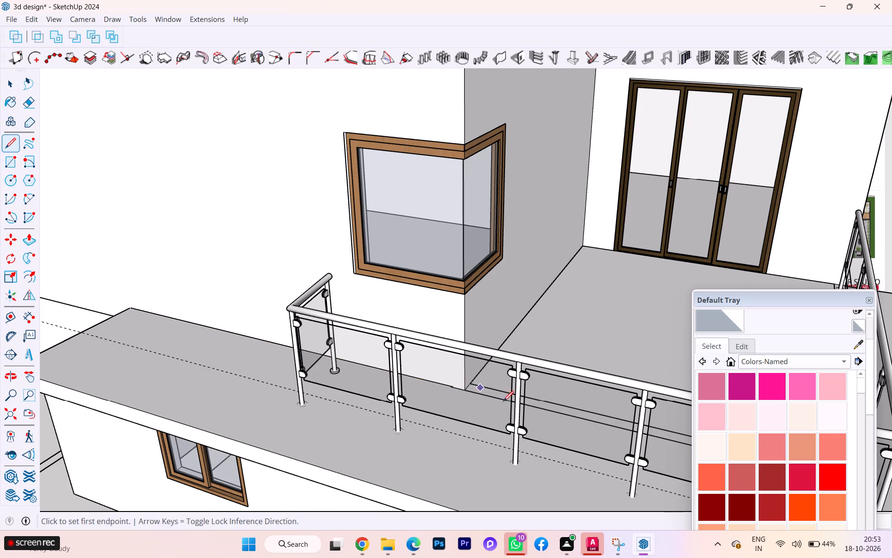
scroll(503, 401, down, 1)
scroll(442, 423, down, 11)
middle_drag(510, 418, 360, 408)
scroll(490, 434, down, 1)
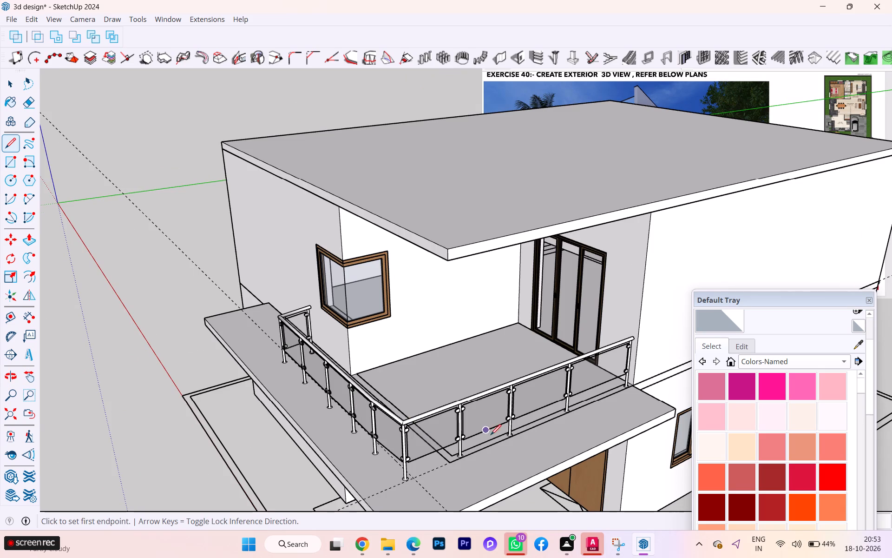
scroll(491, 435, up, 2)
scroll(491, 435, down, 2)
middle_drag(491, 435, 428, 405)
scroll(535, 393, up, 5)
scroll(577, 386, up, 6)
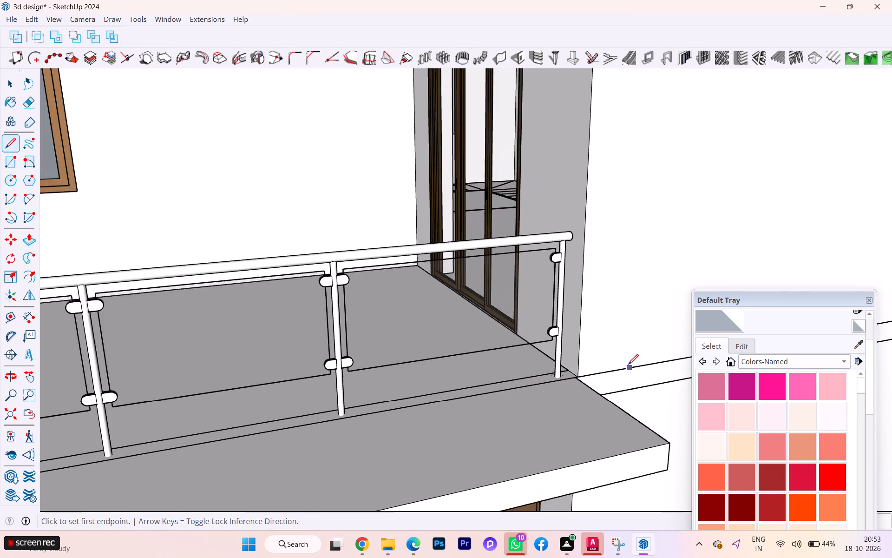
scroll(562, 370, up, 2)
scroll(626, 330, down, 10)
scroll(666, 357, up, 2)
scroll(663, 359, down, 2)
scroll(646, 366, up, 1)
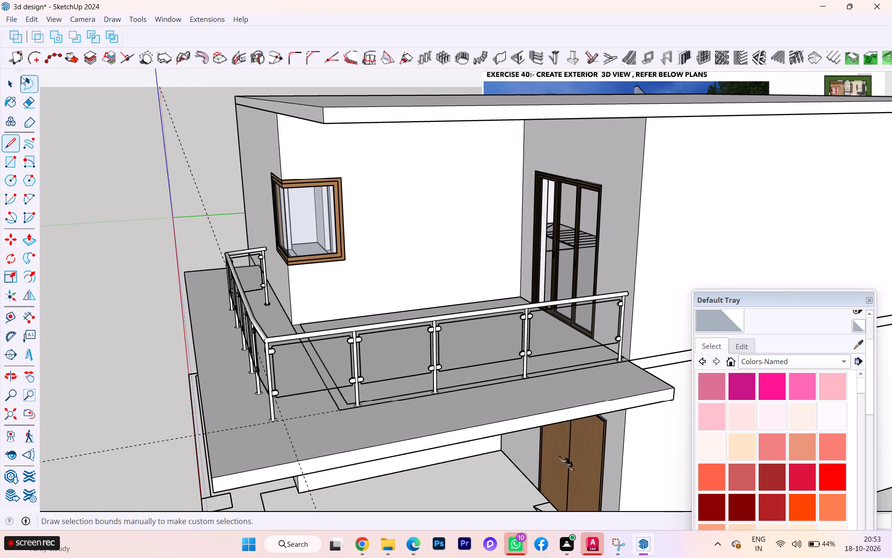
Raise the railing along the blue axis from its front corner pole's base so the poles stand on the terrace floor.
click(12, 91)
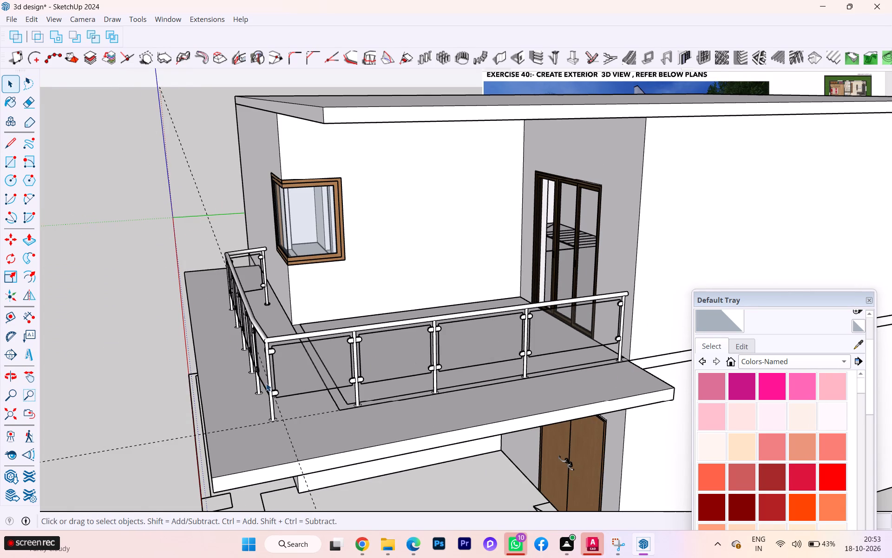
click(269, 375)
click(269, 345)
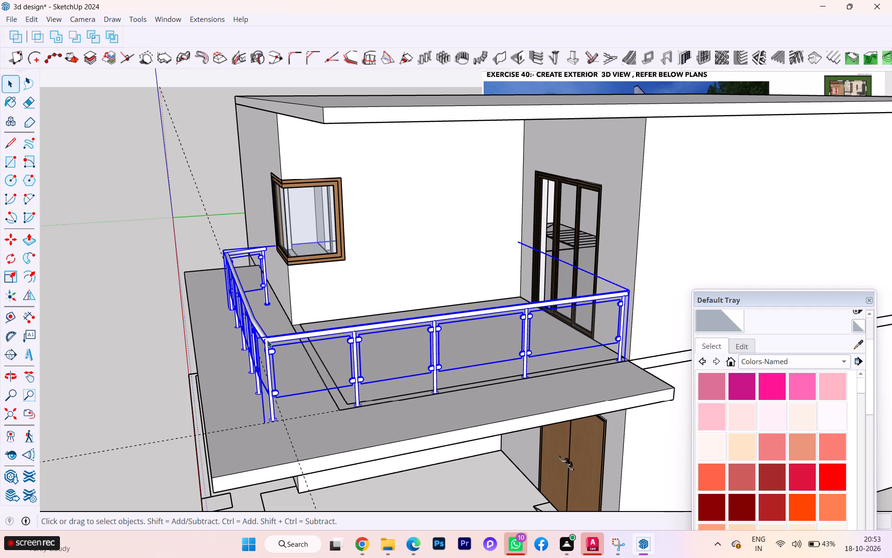
middle_drag(295, 334, 408, 327)
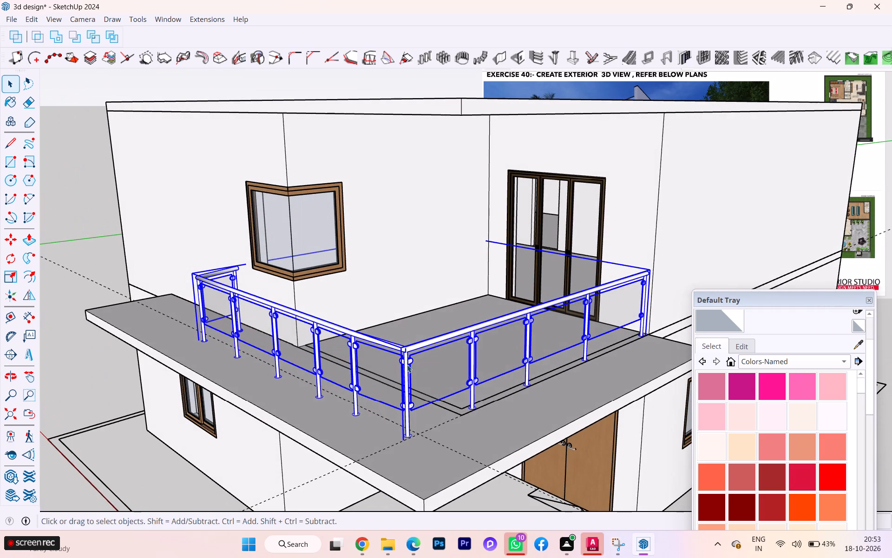
key(m)
key(Return)
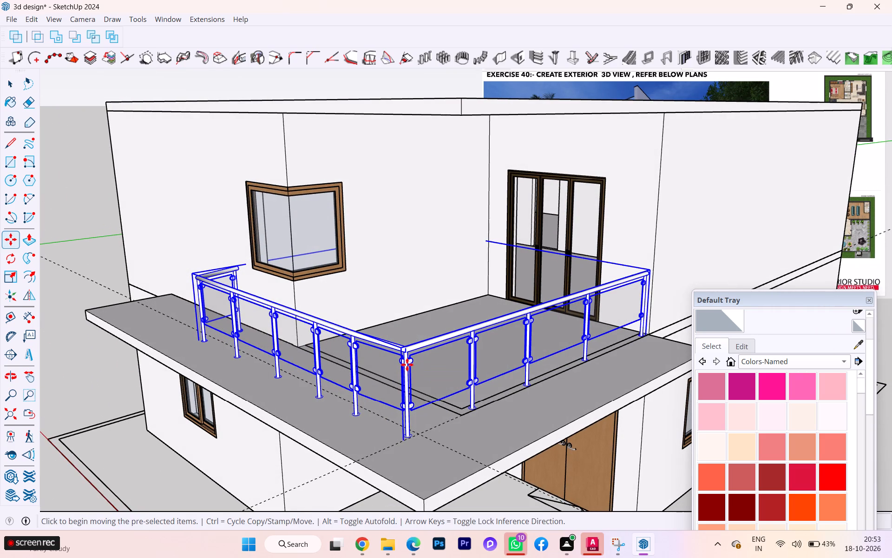
scroll(403, 420, down, 1)
scroll(404, 421, up, 8)
scroll(413, 449, down, 1)
scroll(413, 449, up, 3)
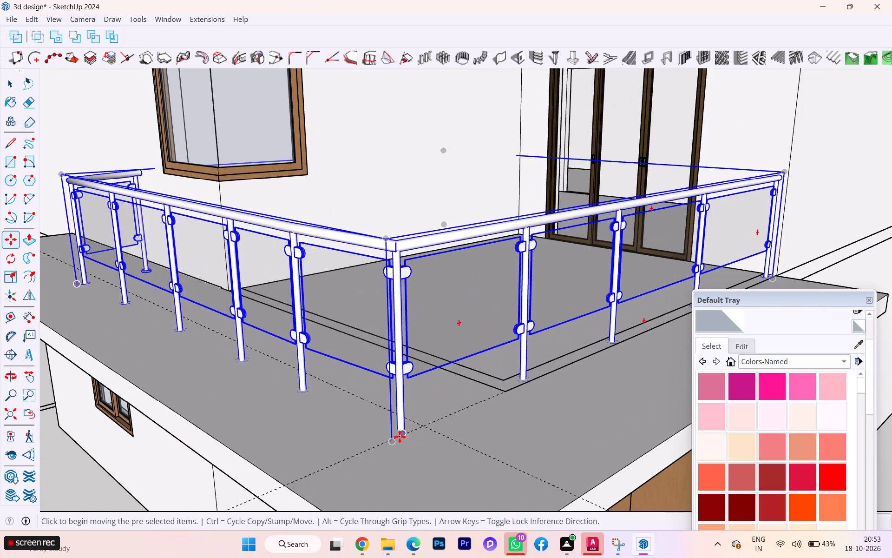
click(394, 435)
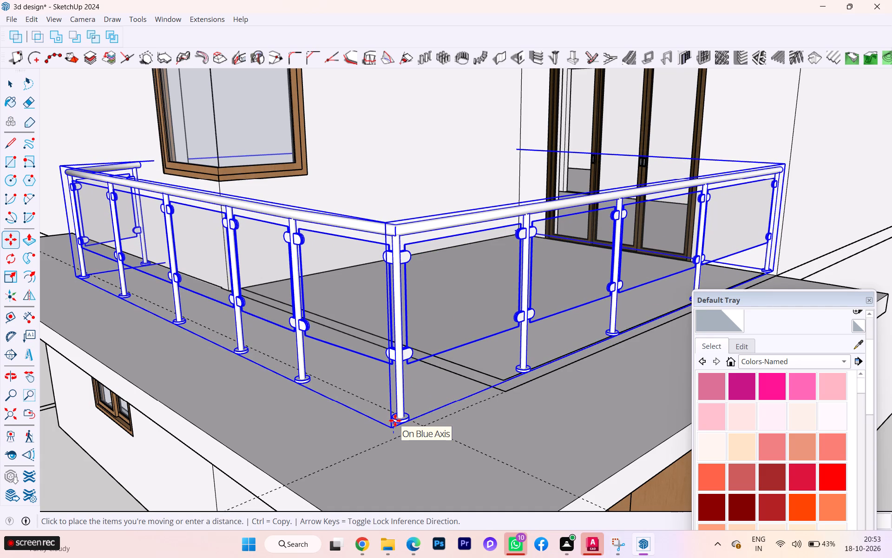
click(395, 420)
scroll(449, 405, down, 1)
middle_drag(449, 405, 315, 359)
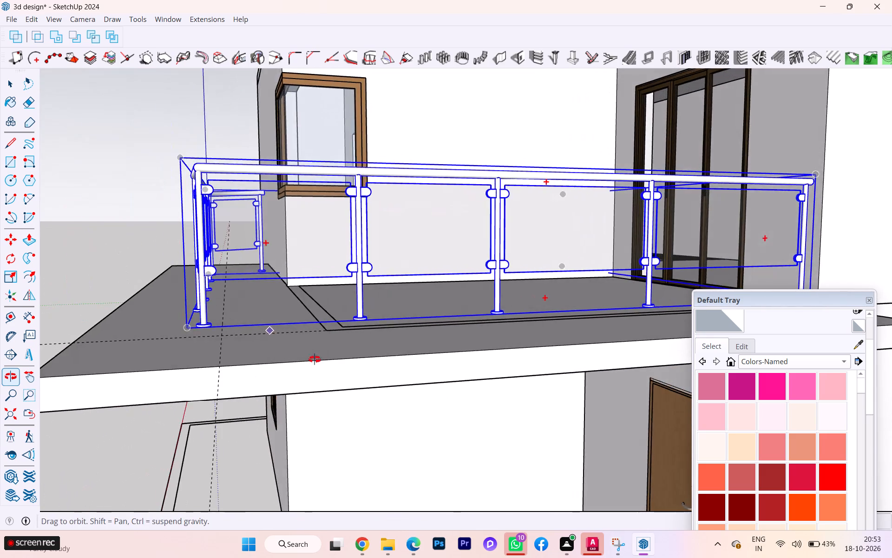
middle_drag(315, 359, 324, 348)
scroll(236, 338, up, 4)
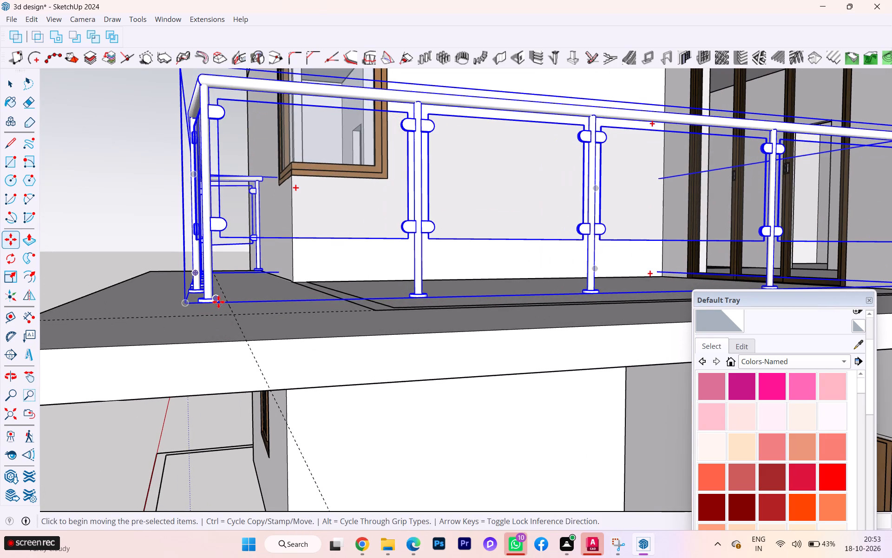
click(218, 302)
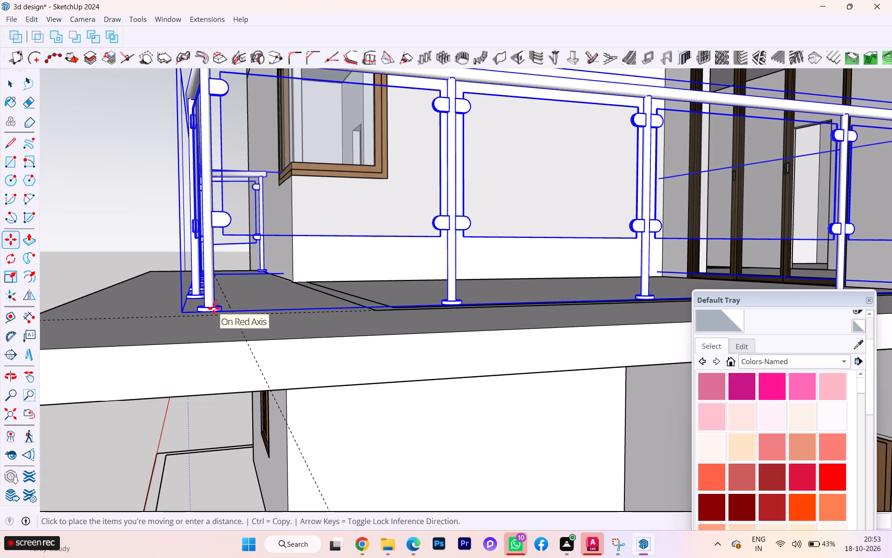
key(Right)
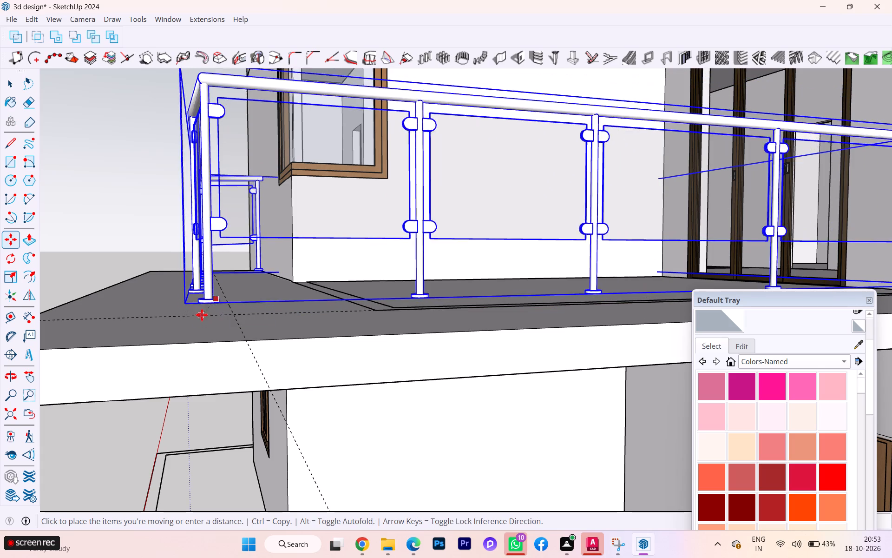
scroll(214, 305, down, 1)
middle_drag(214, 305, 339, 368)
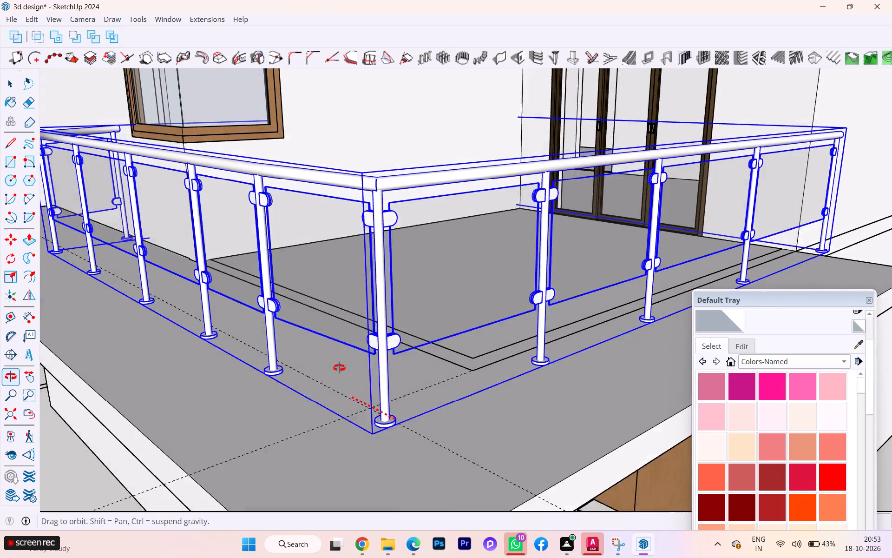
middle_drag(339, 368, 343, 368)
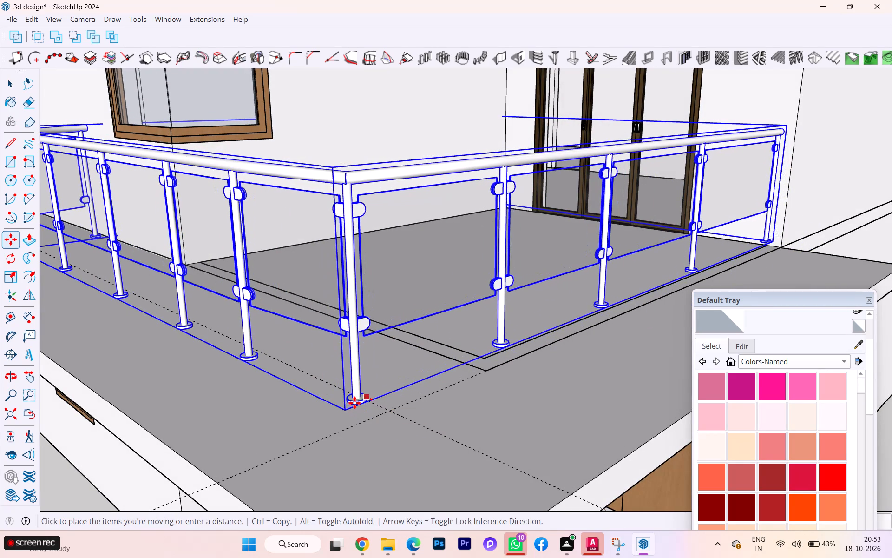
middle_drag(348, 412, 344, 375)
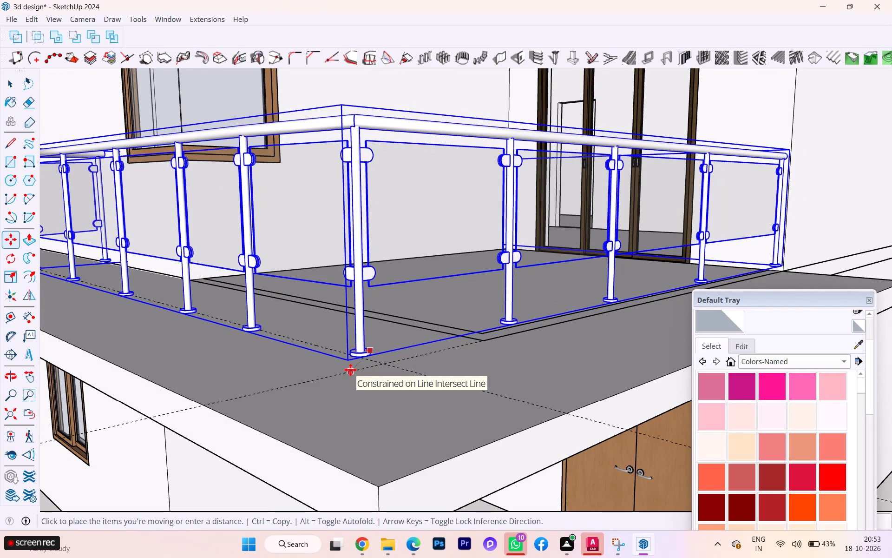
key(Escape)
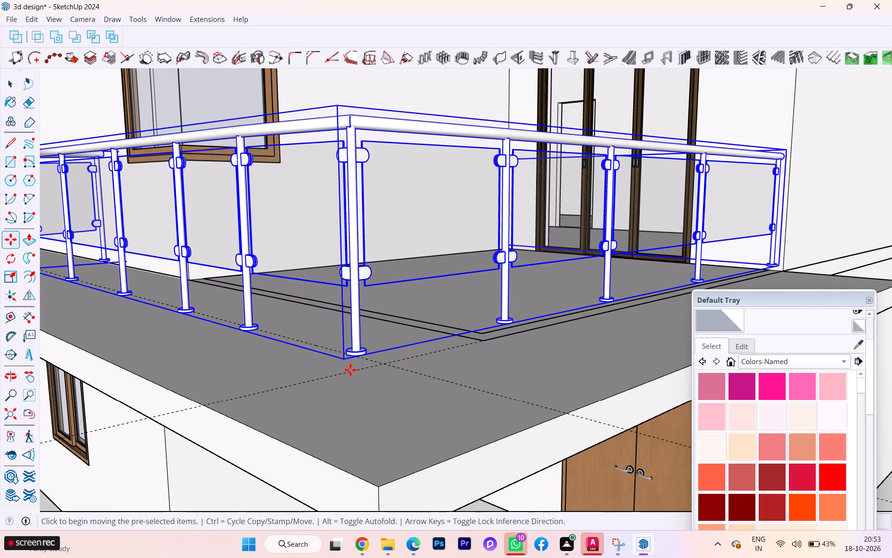
Lower the railing slightly along the blue axis from its front corner pole's base onto the terrace floor, and deselect it.
scroll(369, 345, up, 6)
scroll(349, 375, down, 1)
middle_drag(349, 375, 371, 335)
click(354, 342)
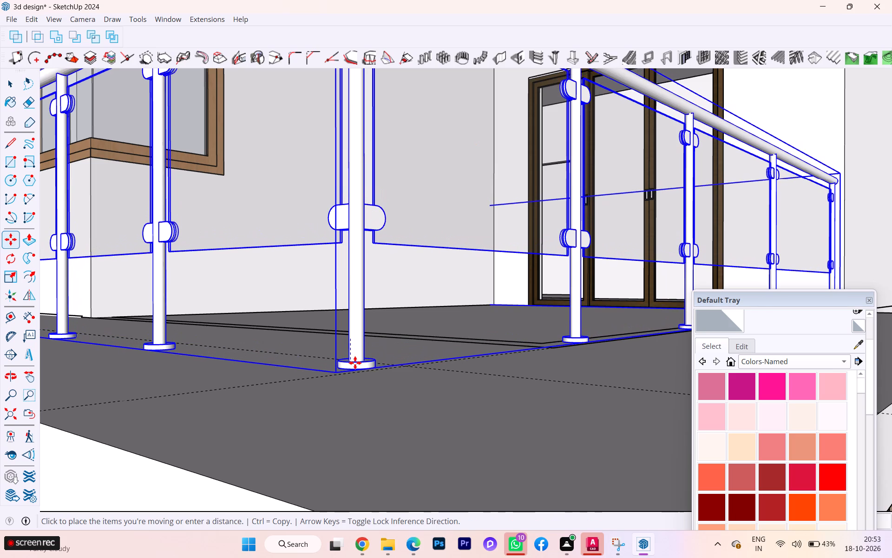
click(355, 363)
scroll(449, 357, down, 5)
middle_drag(455, 378, 467, 414)
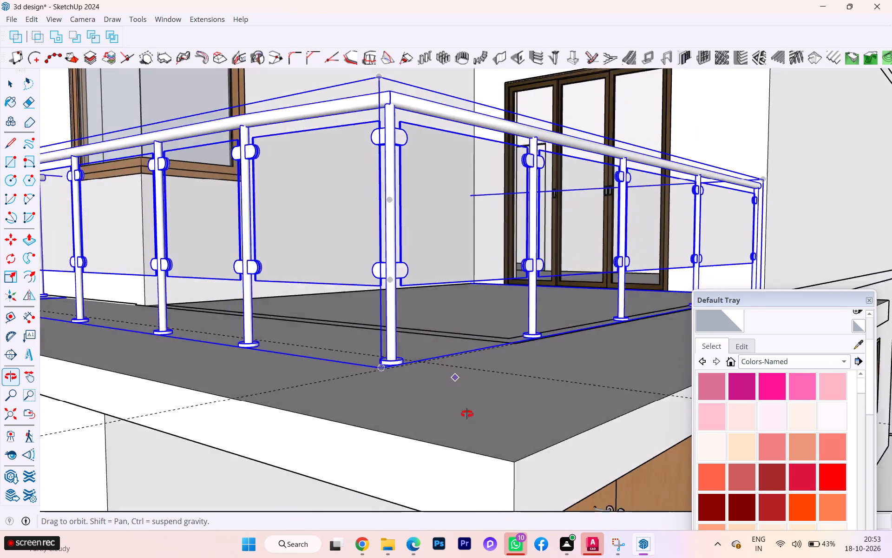
middle_drag(467, 414, 456, 459)
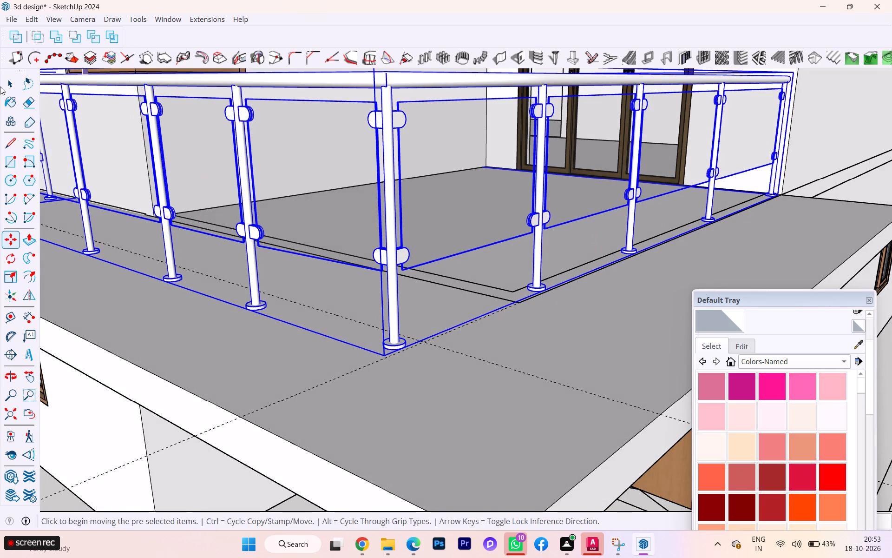
click(3, 85)
scroll(262, 194, down, 7)
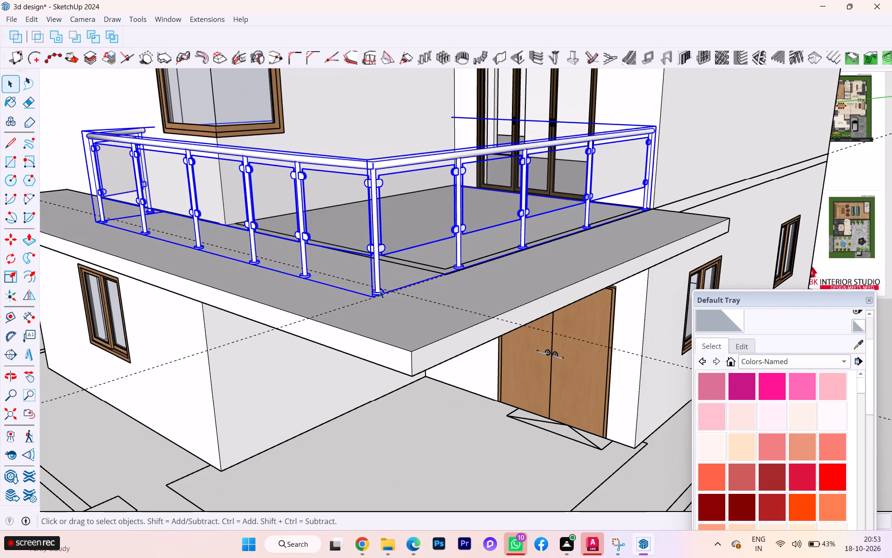
scroll(192, 364, down, 2)
scroll(380, 334, down, 2)
click(631, 433)
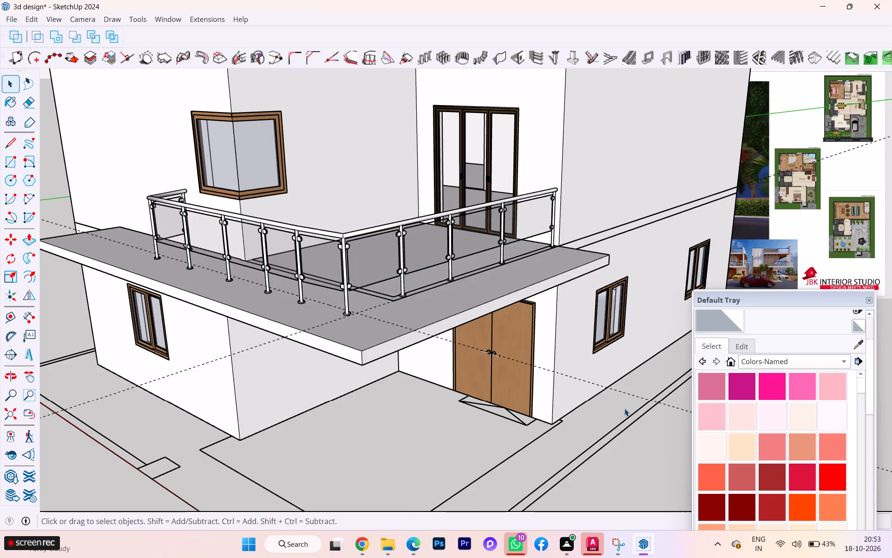
Delete all the construction guides from the model.
scroll(525, 372, down, 3)
scroll(484, 371, down, 3)
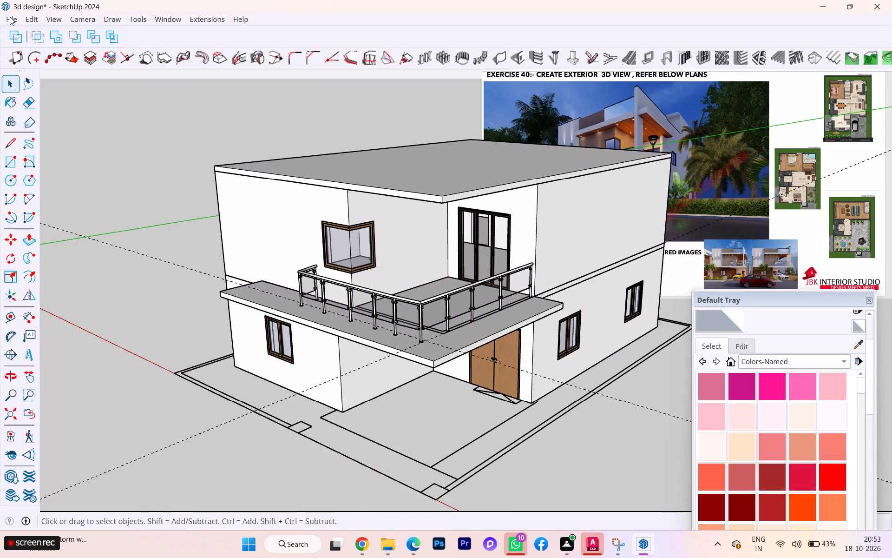
click(34, 19)
click(80, 137)
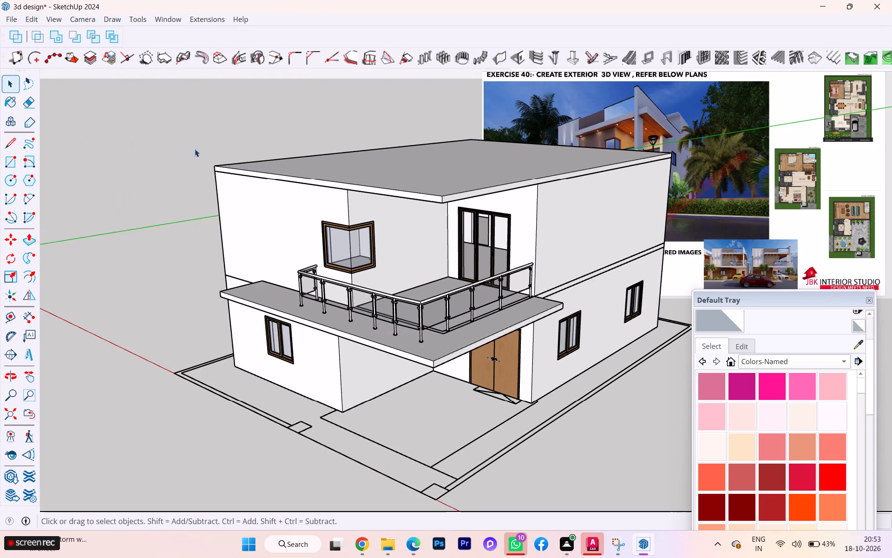
Inside the railing group, paint the two middle panels above the entrance door with translucent blue glass from Glass and Mirrors.
scroll(414, 325, up, 6)
scroll(372, 314, down, 3)
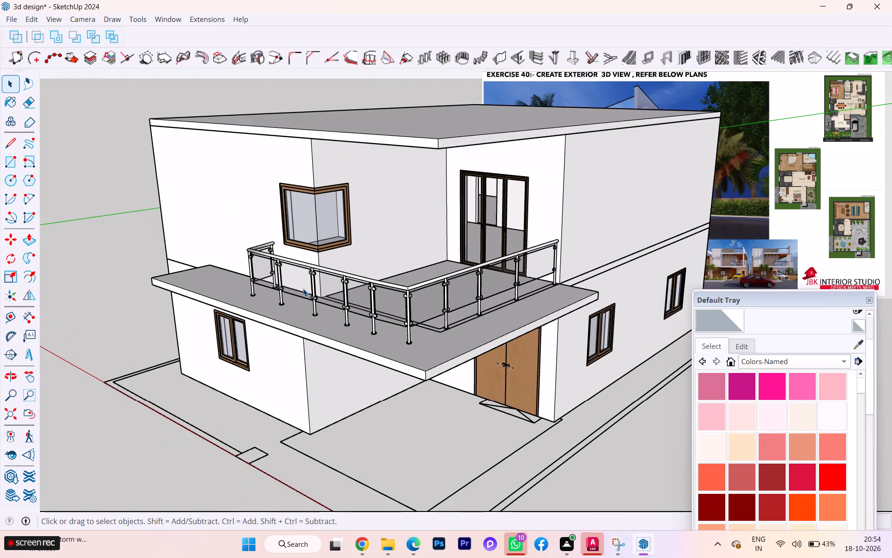
middle_drag(303, 288, 464, 301)
scroll(216, 304, down, 2)
middle_drag(497, 311, 155, 311)
scroll(497, 311, down, 1)
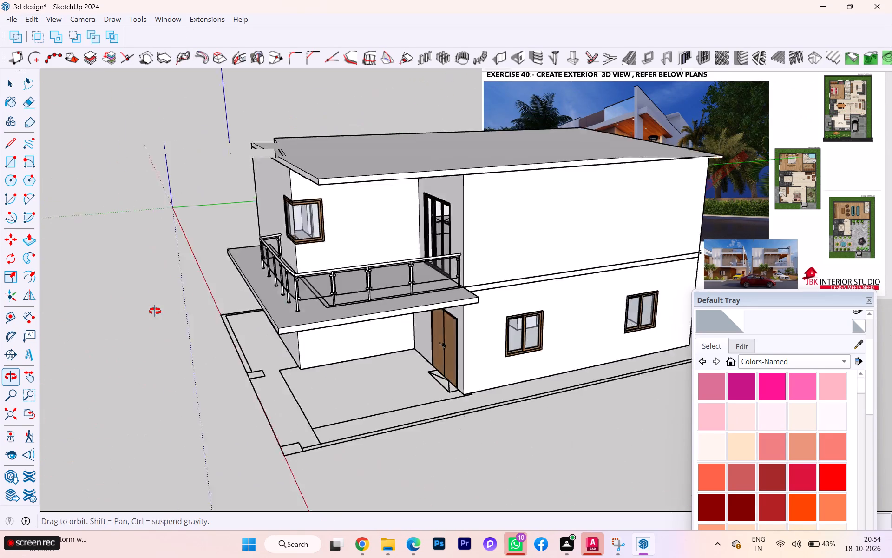
middle_drag(155, 311, 248, 306)
scroll(379, 284, up, 8)
click(361, 282)
double_click(351, 284)
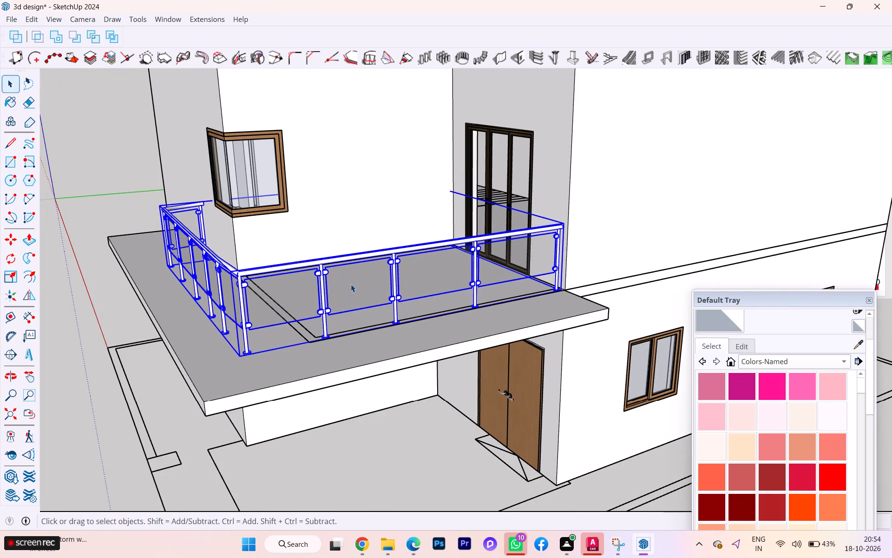
click(349, 284)
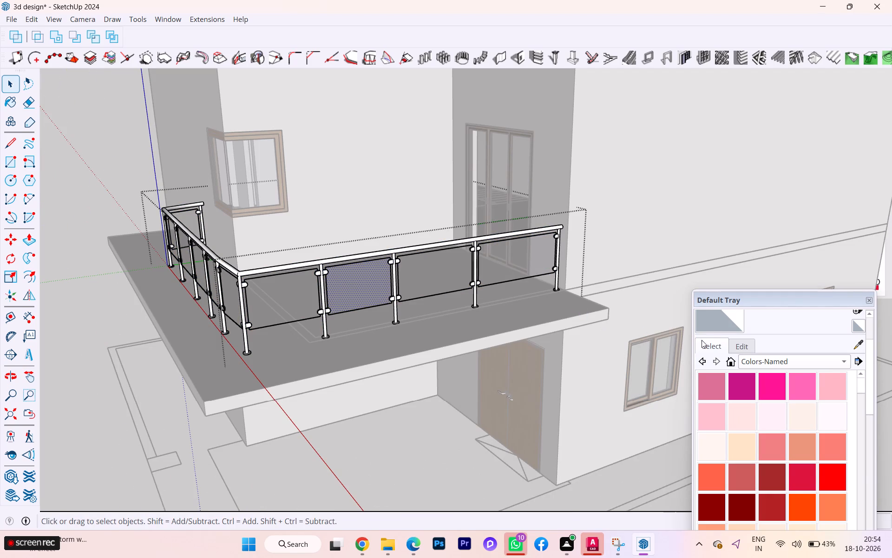
click(772, 361)
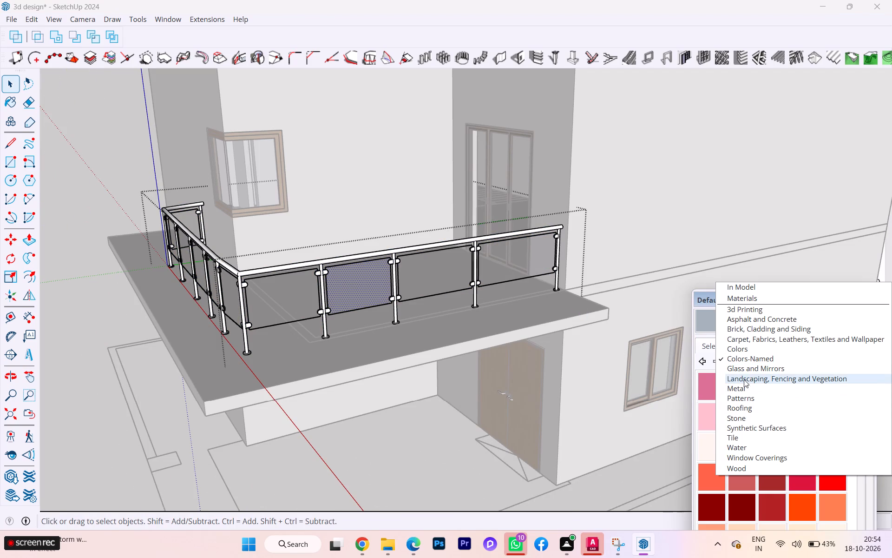
click(746, 367)
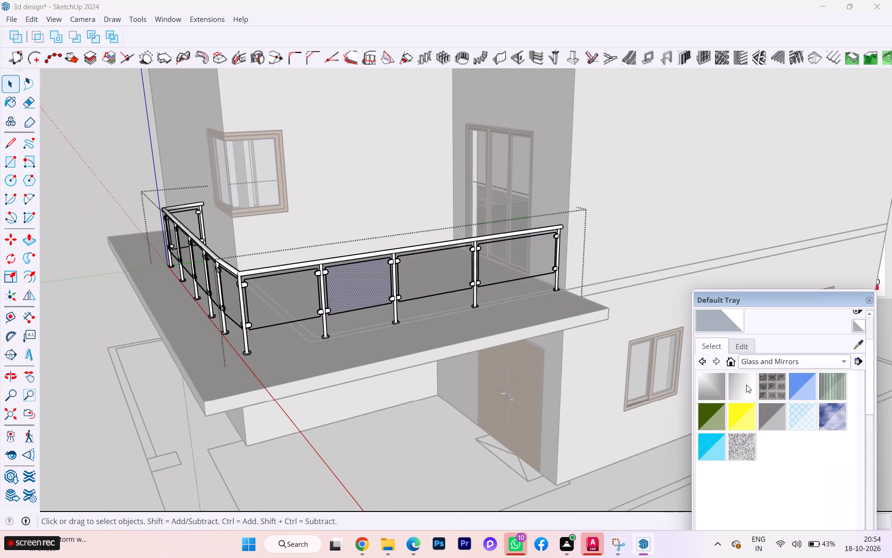
click(806, 381)
click(359, 289)
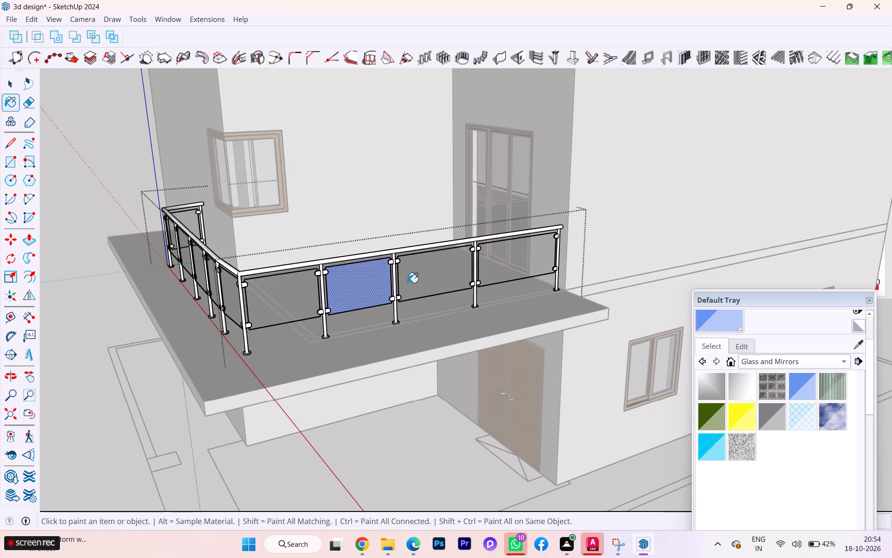
click(424, 280)
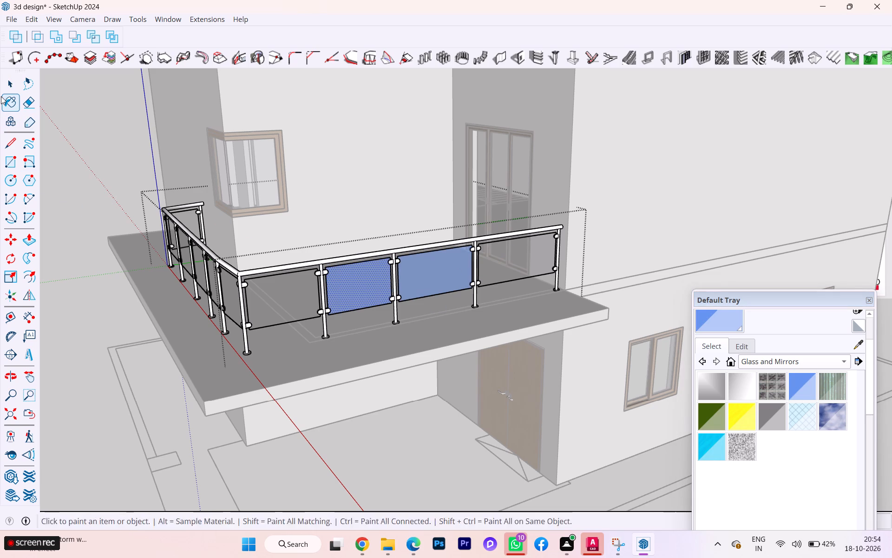
Paint the railing panel nearest the house wall on the entrance-door side with the same translucent blue glass.
click(15, 85)
click(412, 270)
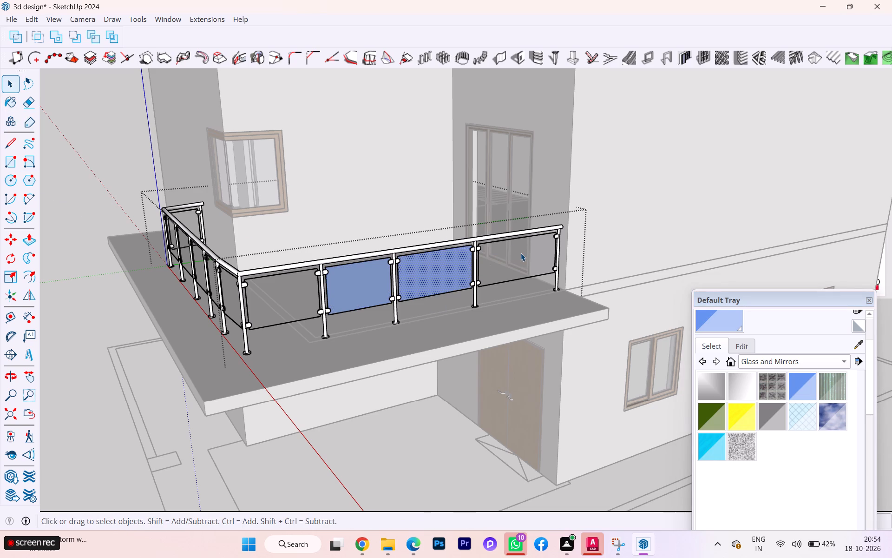
click(521, 253)
click(521, 253)
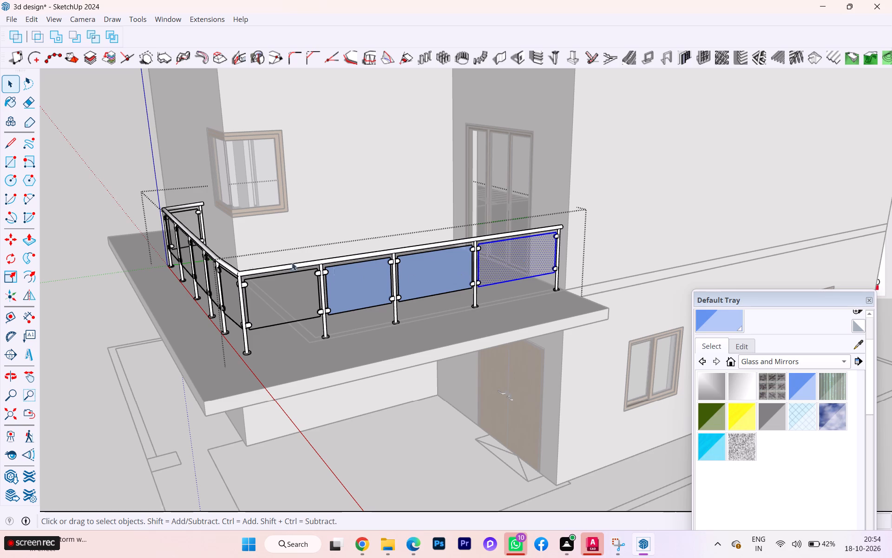
click(11, 85)
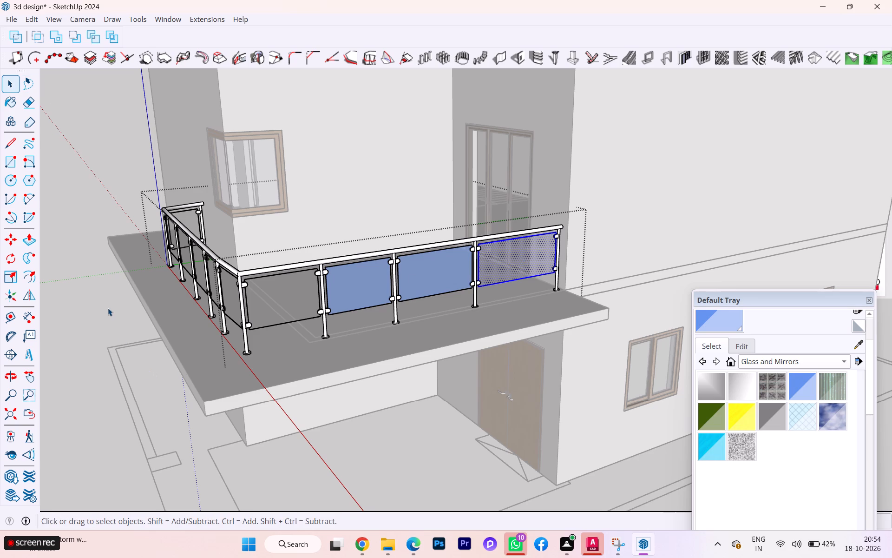
click(108, 308)
click(505, 259)
double_click(505, 259)
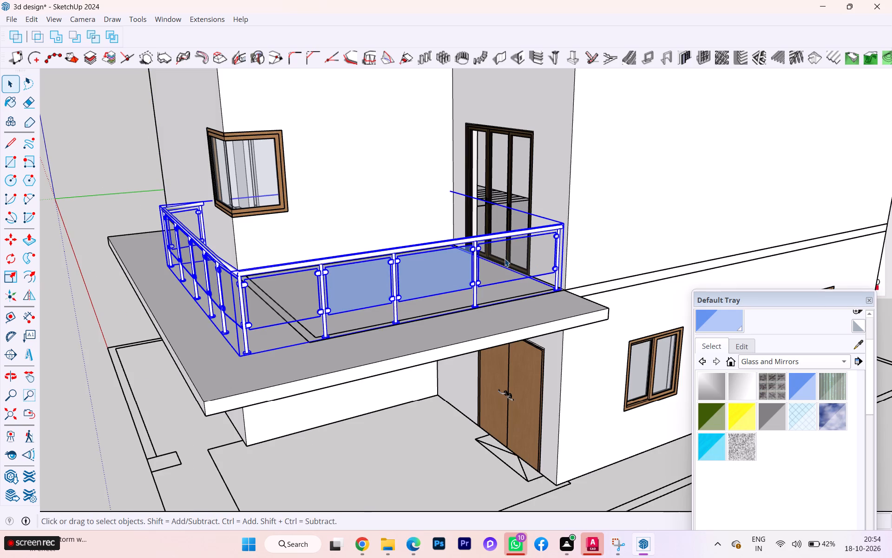
click(502, 261)
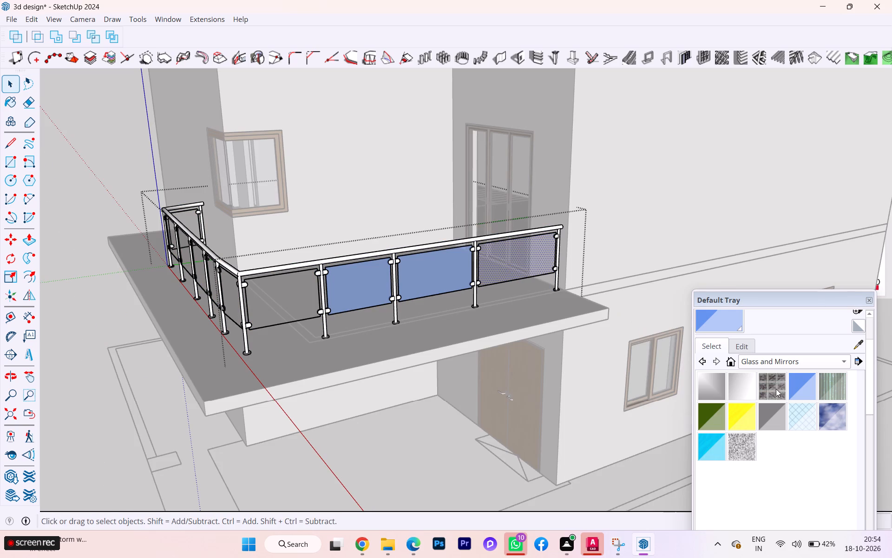
click(794, 387)
click(513, 254)
Paint the remaining corner panel on the entrance-door side and the five panels along the front with the translucent blue glass.
middle_drag(400, 276, 510, 271)
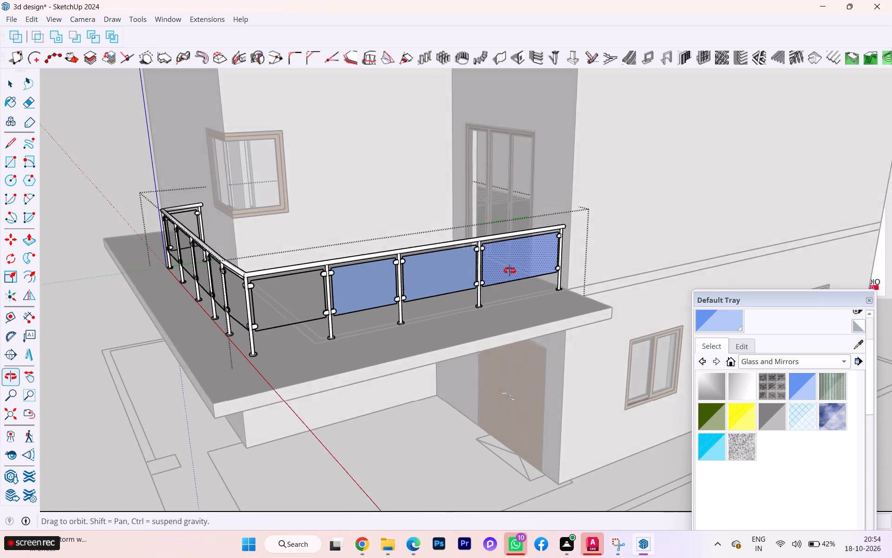
middle_drag(510, 271, 524, 270)
click(437, 296)
click(447, 298)
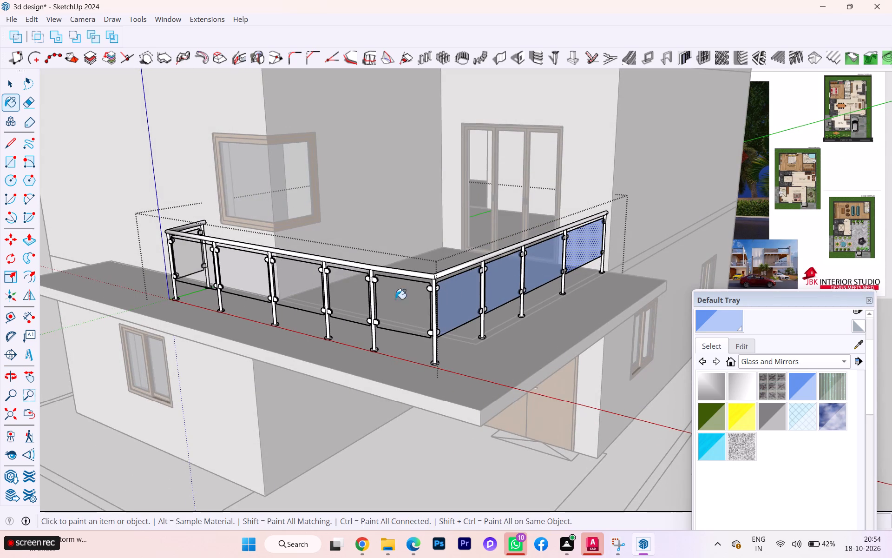
click(404, 299)
click(335, 297)
click(305, 282)
click(233, 278)
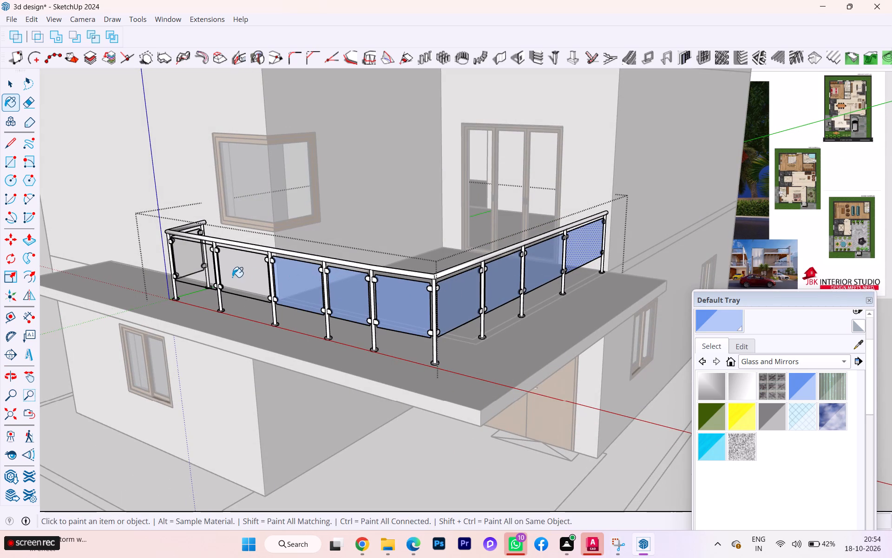
click(196, 262)
Paint the short return panel near the corner window with the translucent blue glass and leave the railing group.
scroll(183, 253, down, 1)
middle_drag(183, 253, 462, 264)
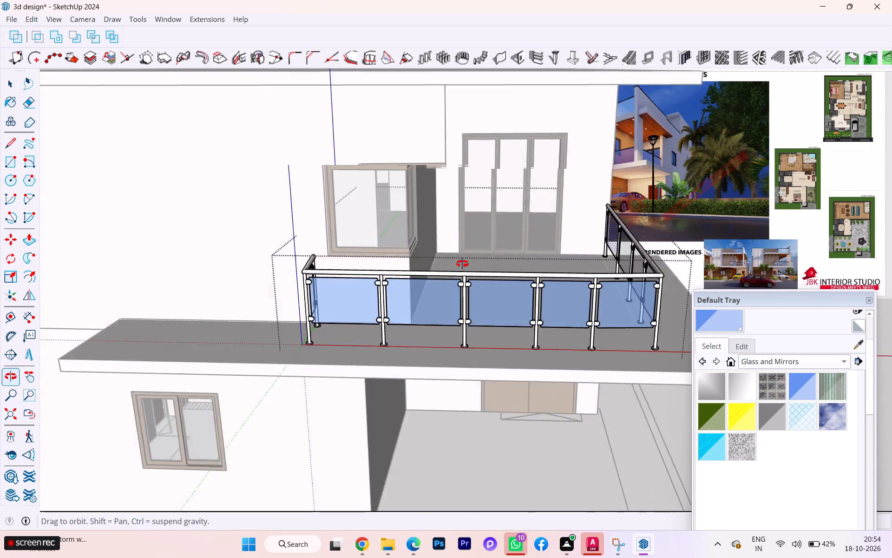
middle_drag(462, 264, 538, 266)
scroll(590, 272, up, 2)
click(608, 302)
scroll(517, 259, down, 1)
scroll(515, 259, up, 1)
scroll(512, 258, down, 5)
scroll(509, 255, up, 1)
scroll(509, 255, down, 6)
click(8, 86)
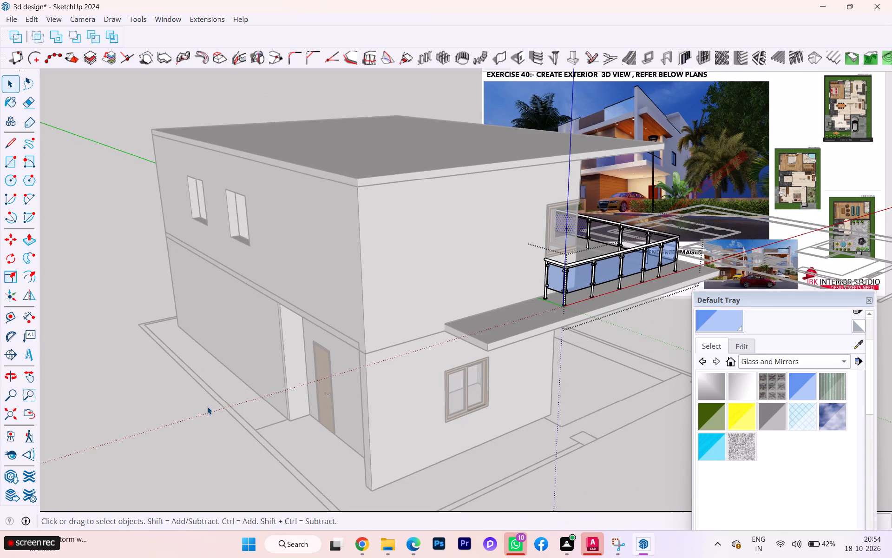
click(177, 395)
Examine the railing's glass panels from the entrance side and from the terrace's front.
scroll(531, 383, down, 2)
middle_drag(566, 379, 113, 404)
scroll(382, 315, up, 3)
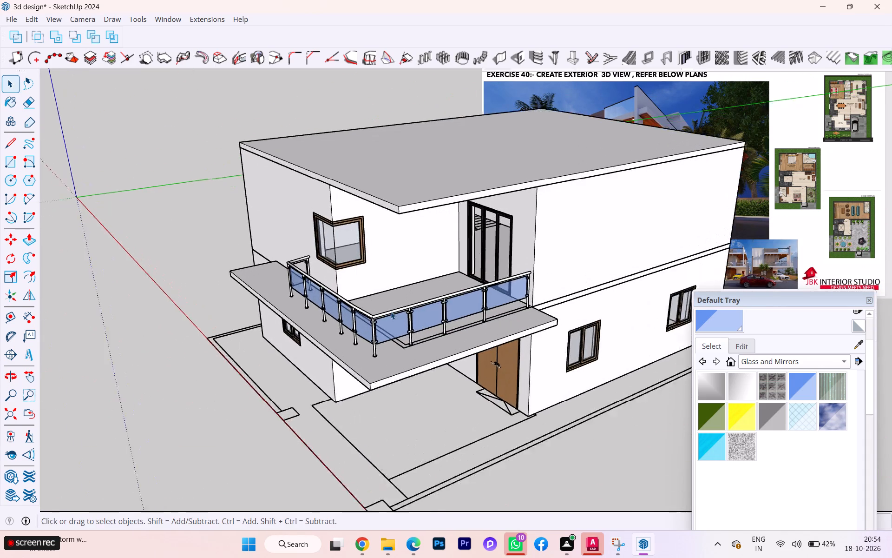
scroll(391, 312, up, 5)
scroll(394, 323, down, 2)
middle_drag(394, 324, 715, 318)
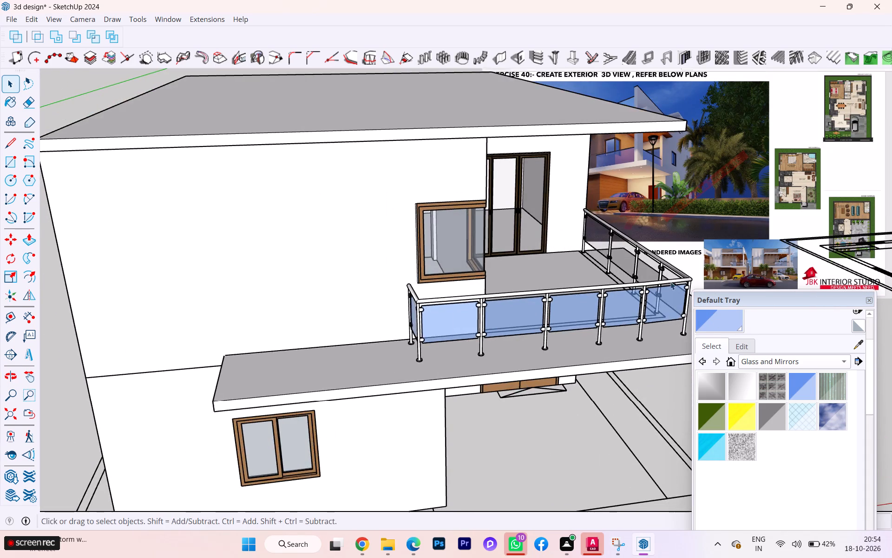
Examine the finished terrace railing from its front, entrance side and outer corner, selecting it briefly to check its extent.
scroll(672, 282, up, 6)
scroll(436, 316, down, 3)
middle_drag(394, 332, 546, 372)
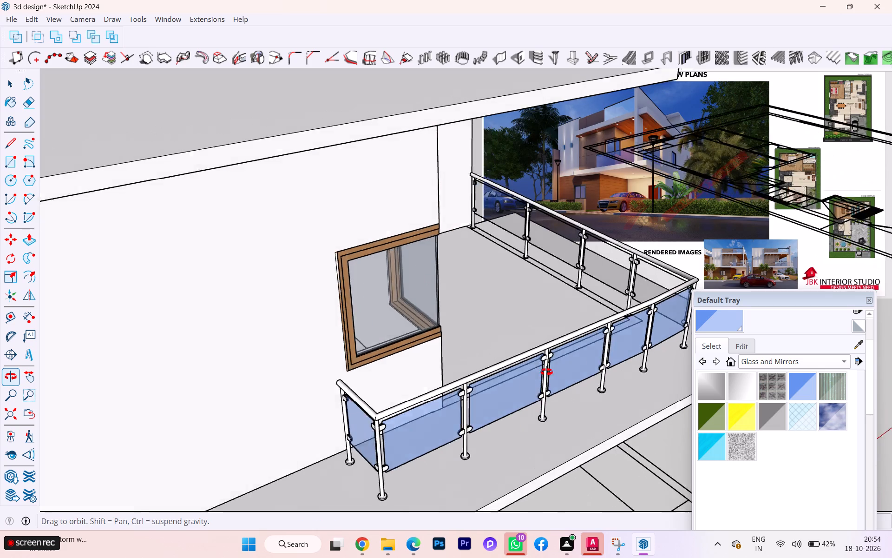
middle_drag(546, 372, 75, 392)
middle_drag(256, 372, 184, 305)
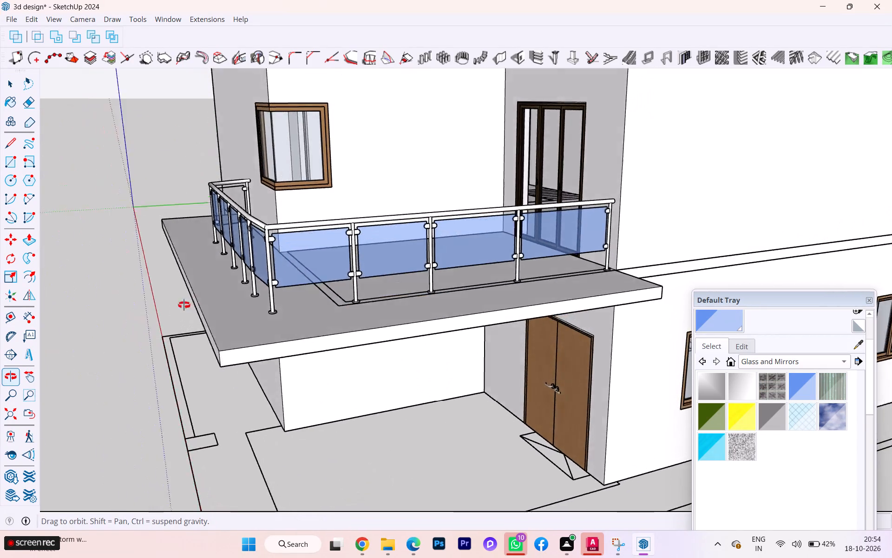
middle_drag(184, 305, 203, 370)
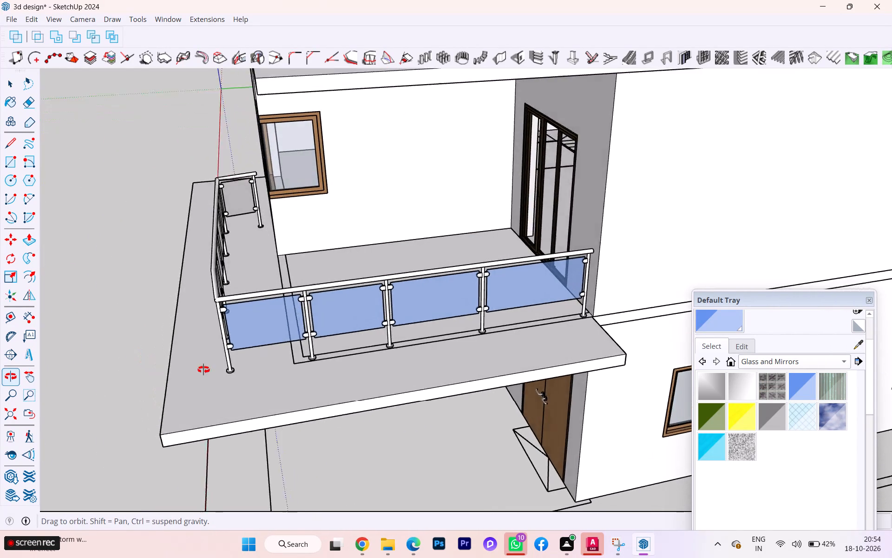
middle_drag(203, 370, 268, 360)
click(352, 346)
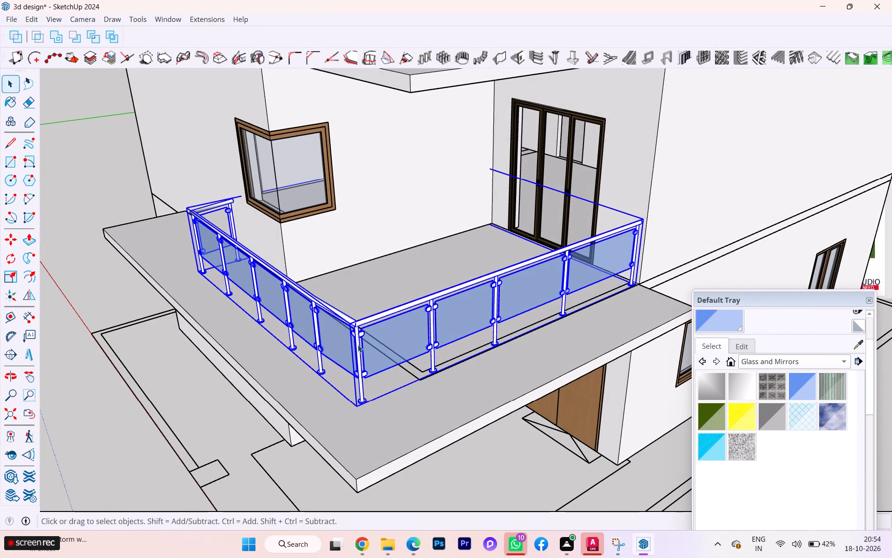
click(358, 345)
click(363, 374)
scroll(324, 347, down, 1)
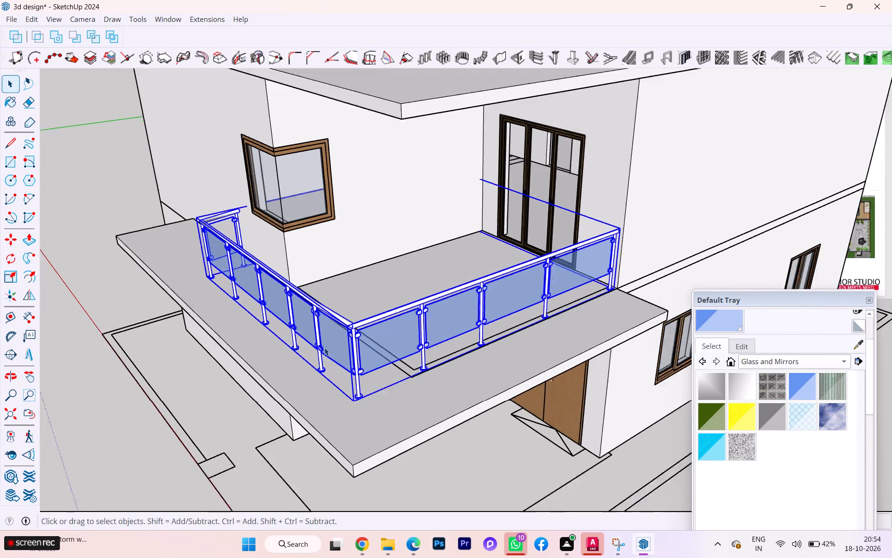
scroll(324, 347, down, 2)
scroll(289, 360, down, 1)
click(149, 369)
Examine the whole house from the front and the entrance corner, including the terrace floor around the railing, against the reference render.
scroll(112, 371, down, 2)
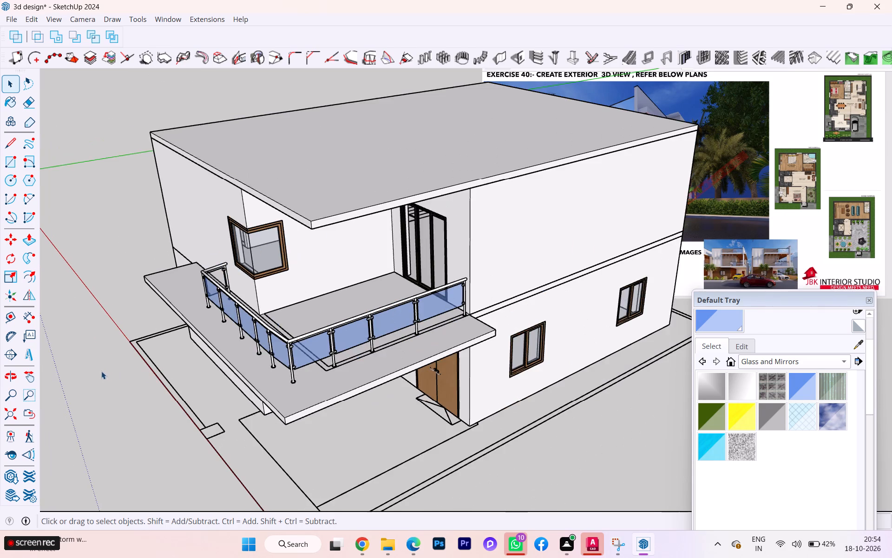
scroll(102, 368, down, 2)
scroll(103, 368, up, 8)
scroll(103, 368, down, 1)
middle_drag(105, 365, 250, 299)
scroll(257, 299, up, 1)
scroll(259, 299, down, 2)
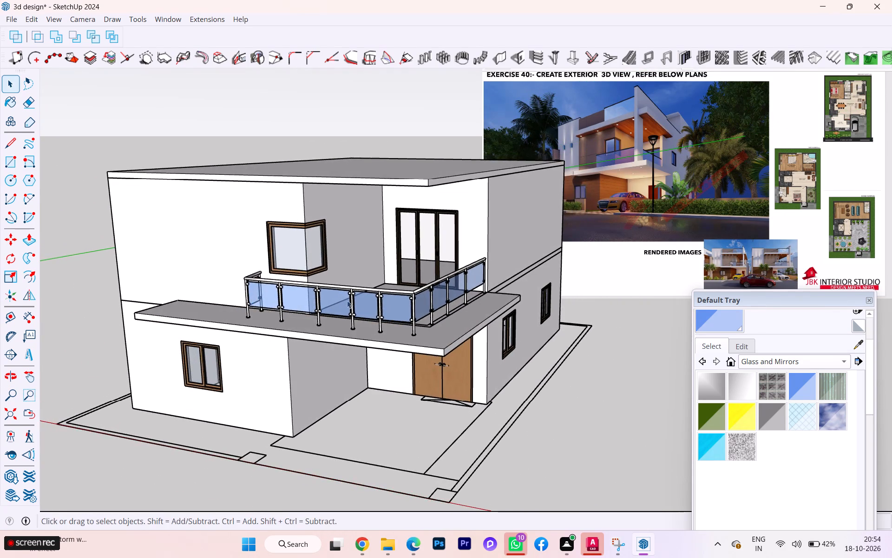
scroll(353, 299, up, 2)
scroll(374, 298, down, 1)
scroll(422, 307, up, 1)
scroll(422, 307, down, 1)
scroll(422, 307, up, 7)
middle_drag(426, 314, 48, 396)
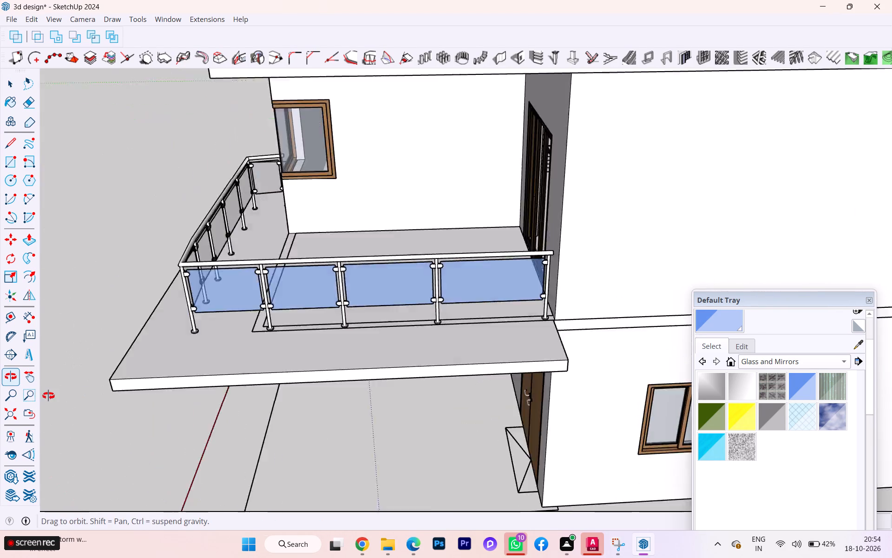
middle_drag(48, 396, 269, 313)
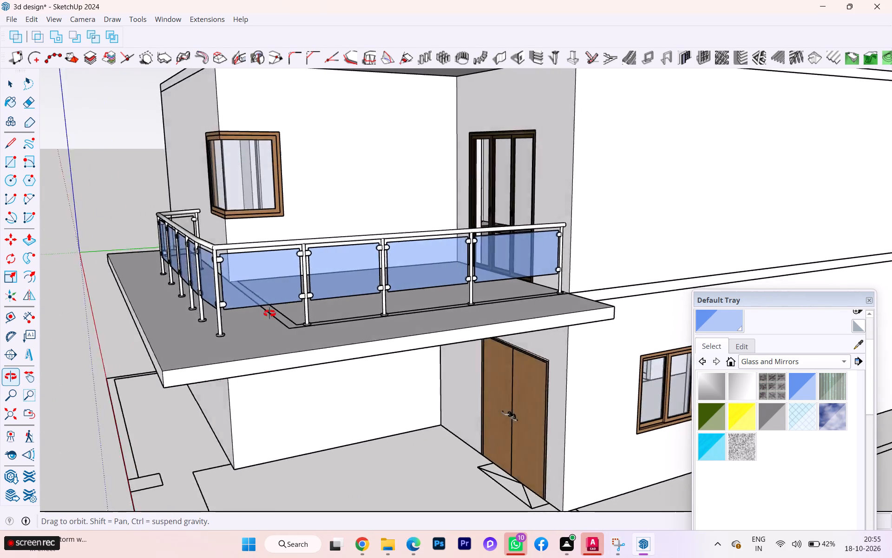
middle_drag(269, 313, 325, 313)
scroll(325, 305, down, 11)
scroll(352, 302, up, 1)
scroll(352, 302, down, 1)
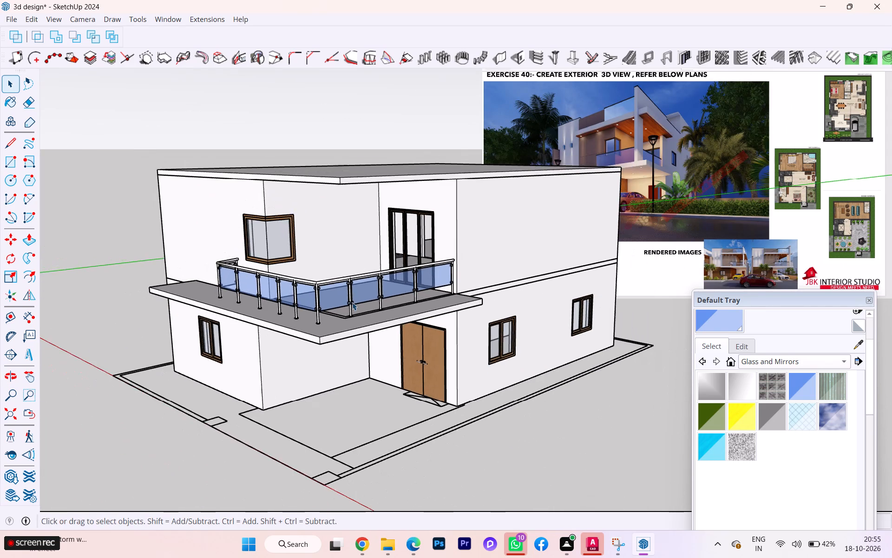
middle_drag(352, 302, 549, 321)
scroll(549, 321, down, 1)
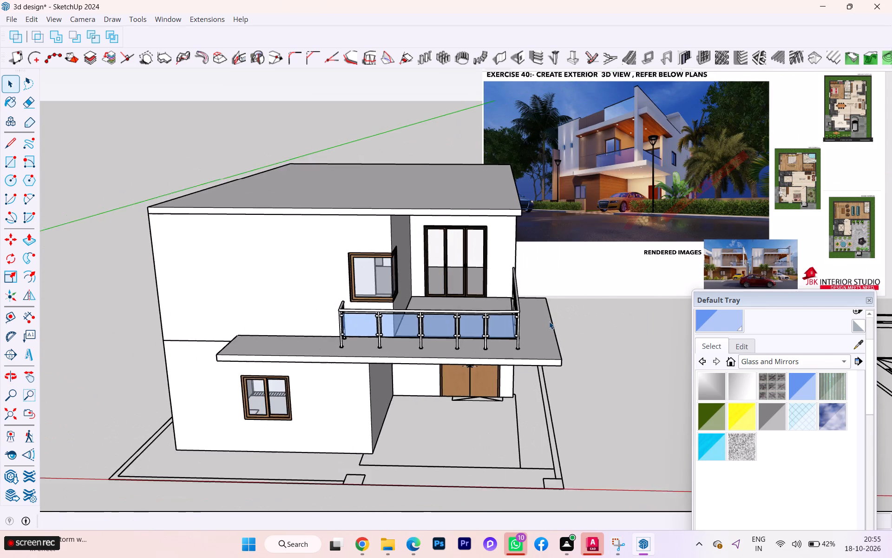
middle_drag(549, 321, 347, 307)
scroll(347, 307, down, 2)
scroll(347, 307, up, 1)
scroll(347, 307, down, 2)
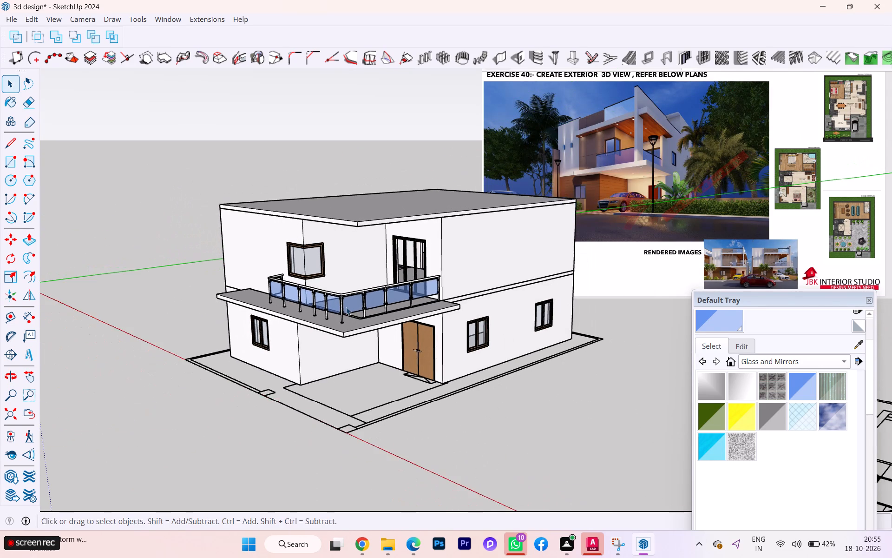
scroll(345, 307, down, 3)
middle_drag(355, 311, 355, 352)
scroll(355, 311, down, 1)
scroll(361, 337, up, 2)
scroll(361, 336, down, 1)
scroll(361, 336, up, 4)
scroll(351, 318, down, 3)
scroll(351, 318, up, 10)
scroll(352, 335, down, 1)
scroll(352, 335, up, 2)
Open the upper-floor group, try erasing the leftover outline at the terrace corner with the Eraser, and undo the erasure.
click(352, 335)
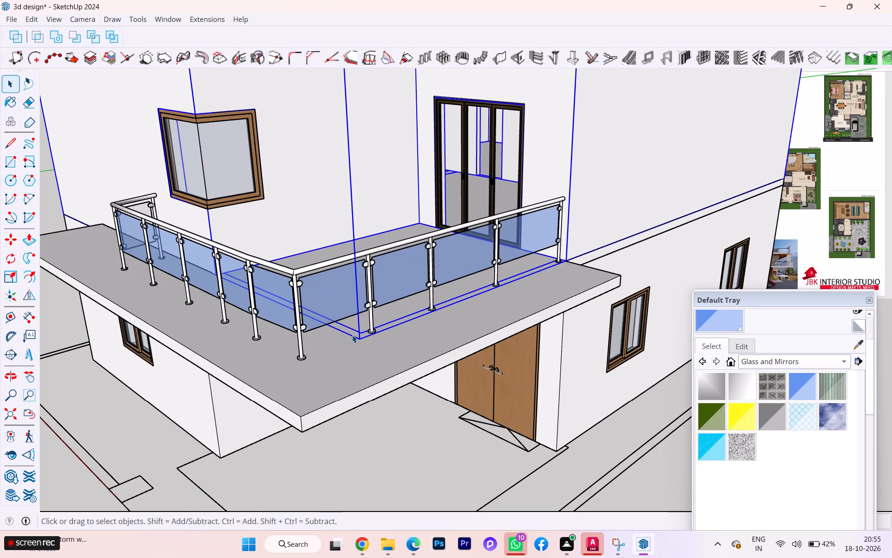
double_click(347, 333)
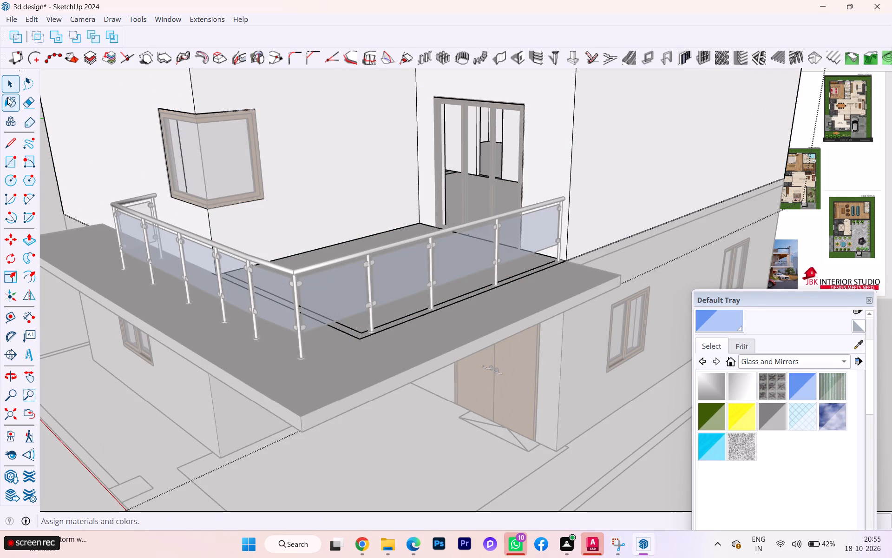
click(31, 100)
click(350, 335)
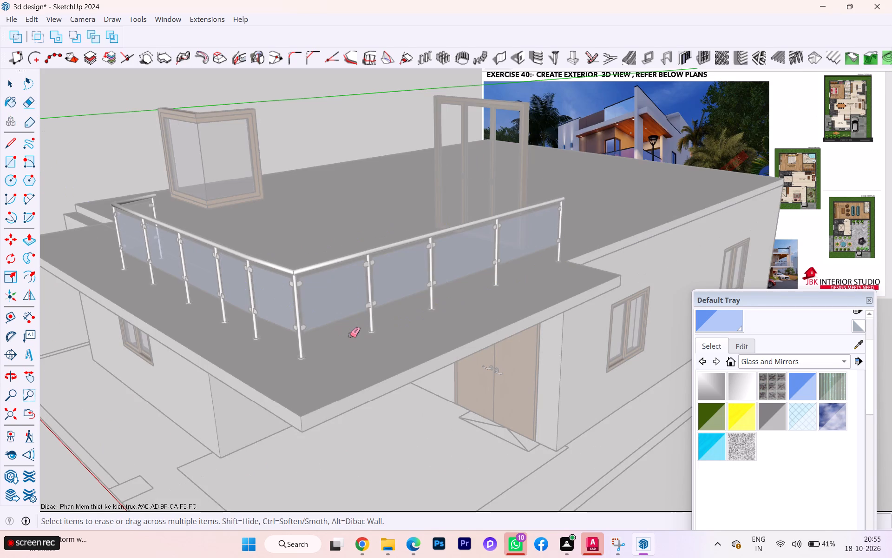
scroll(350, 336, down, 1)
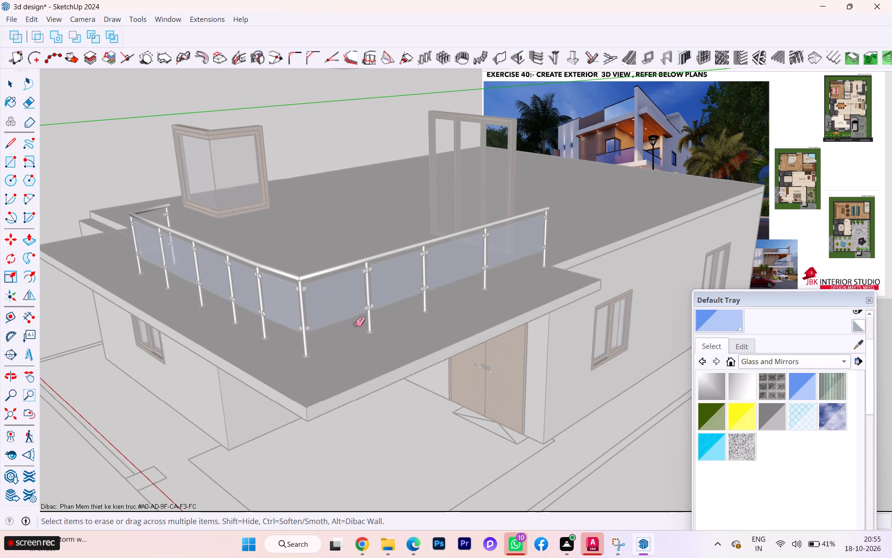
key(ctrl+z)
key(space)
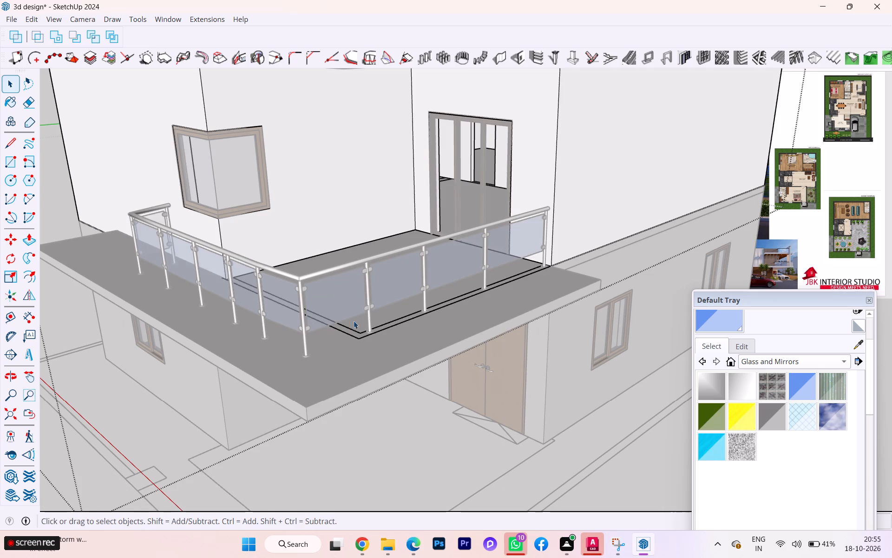
Delete the leftover double outline edges on the terrace floor along the railing inside the upper-floor walls' nested group, and leave the groups.
click(351, 336)
double_click(350, 336)
click(351, 334)
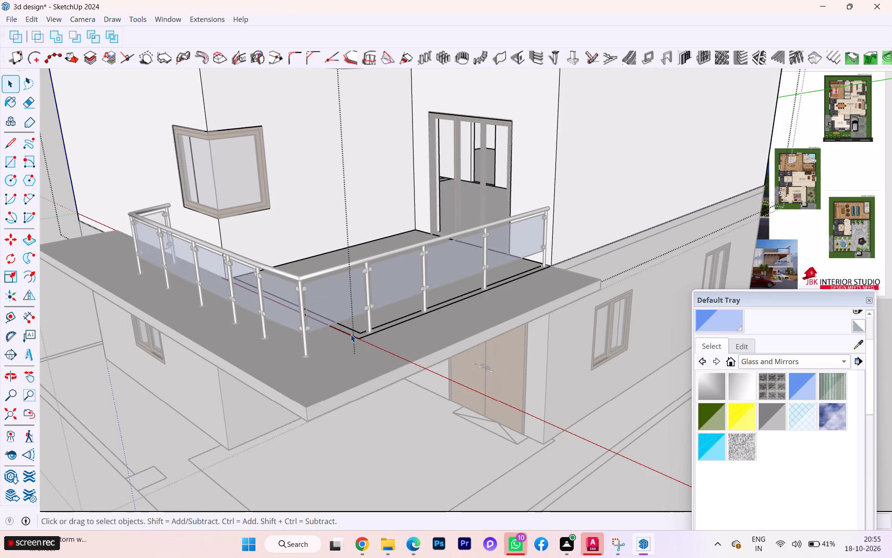
double_click(351, 334)
click(350, 333)
click(360, 337)
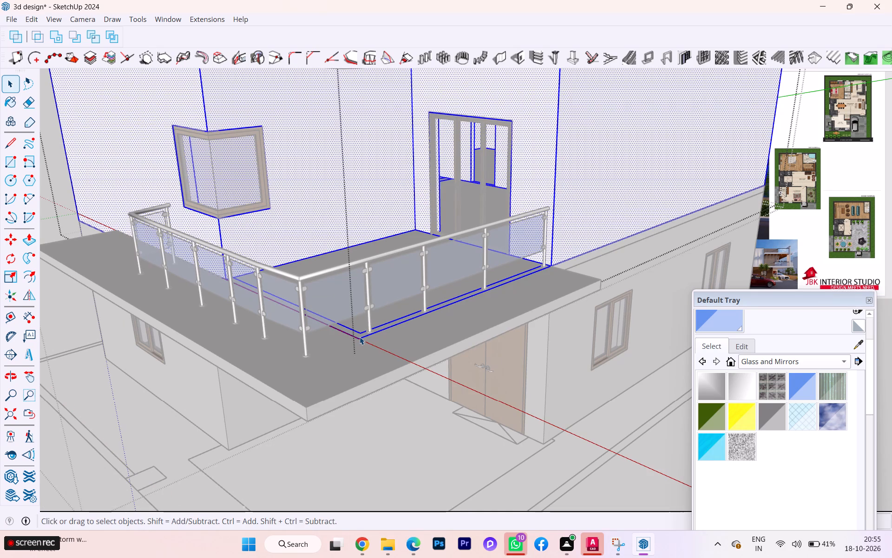
click(360, 337)
click(361, 340)
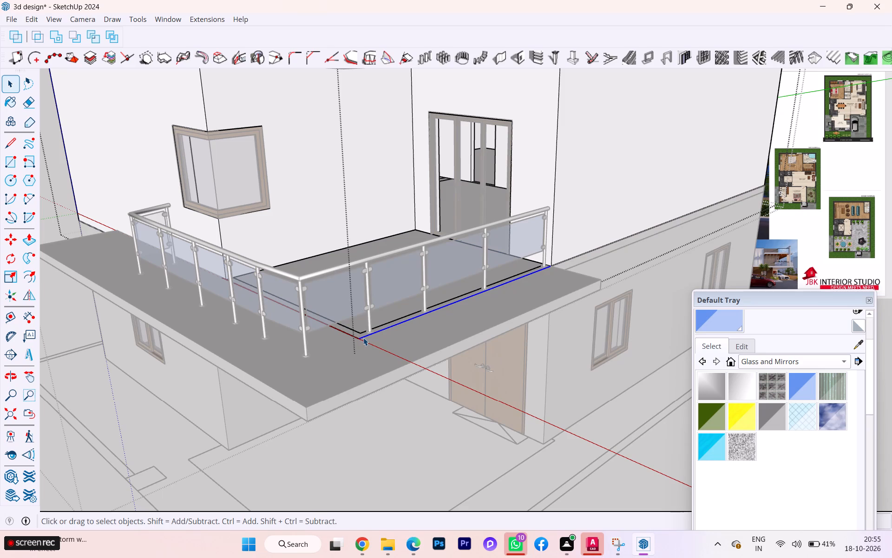
key(Delete)
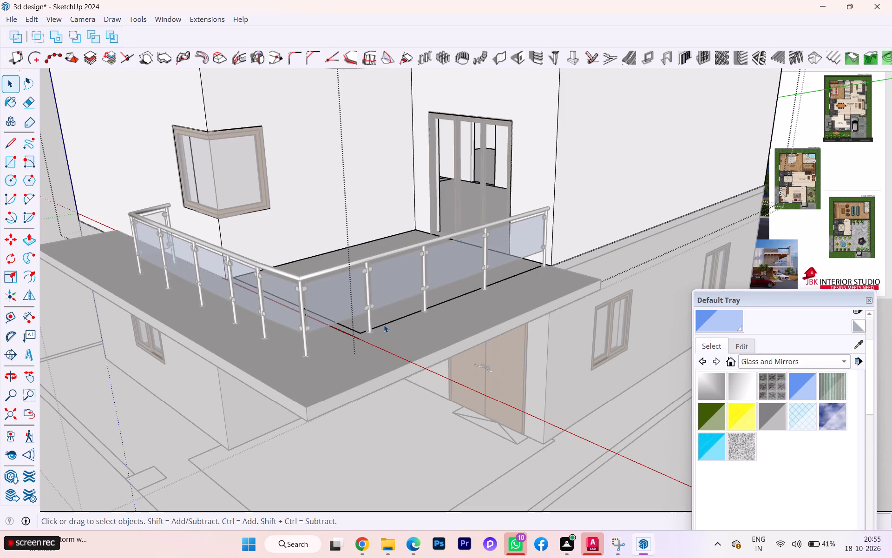
click(384, 325)
key(Delete)
click(358, 332)
key(Delete)
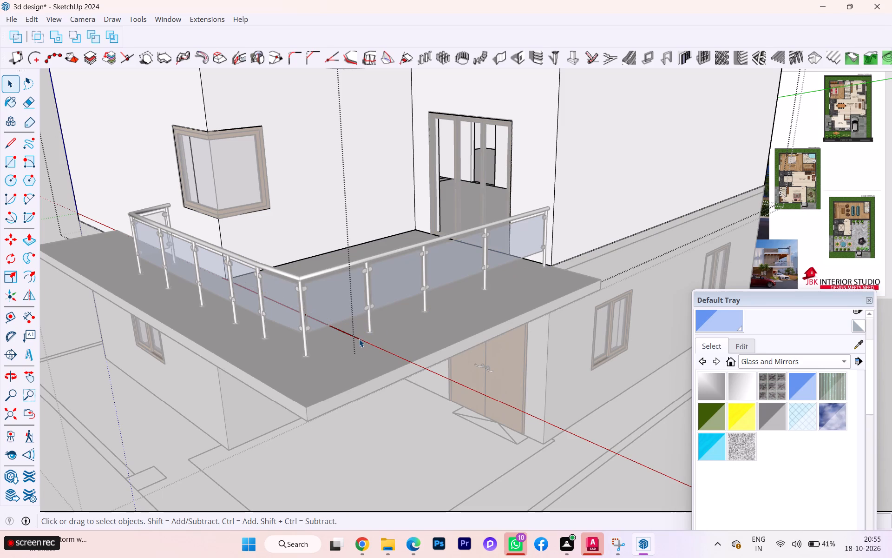
click(360, 339)
key(Delete)
scroll(416, 318, down, 3)
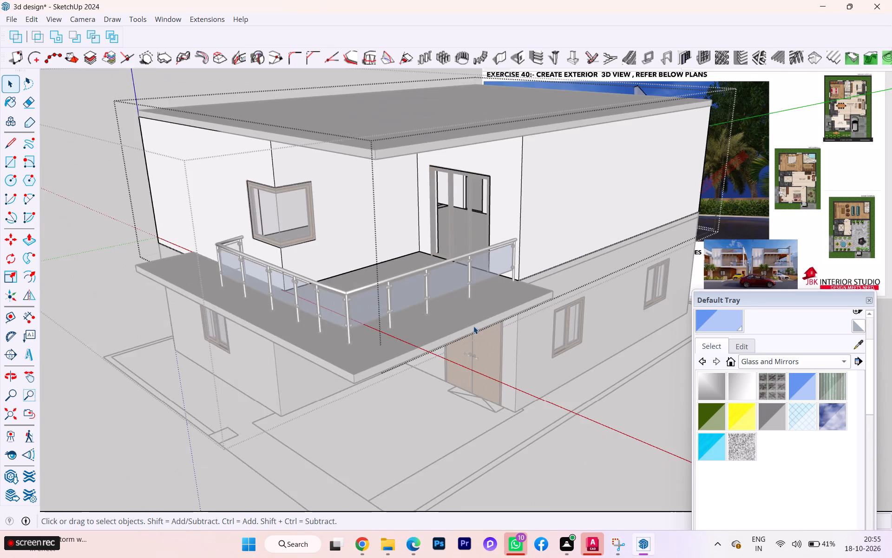
scroll(473, 326, down, 3)
click(146, 371)
double_click(142, 373)
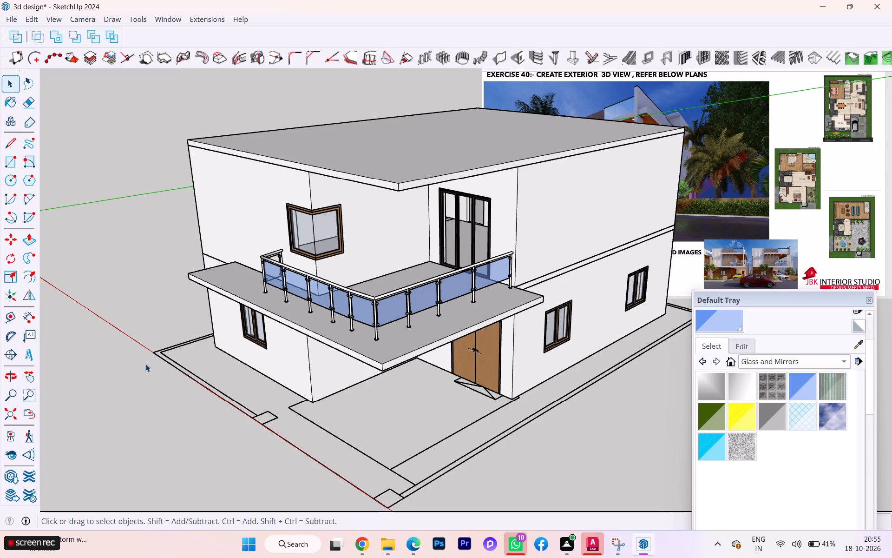
Examine the cleaned terrace and the whole house from the entrance corner and the front.
scroll(145, 364, down, 2)
scroll(274, 321, up, 7)
scroll(196, 328, down, 4)
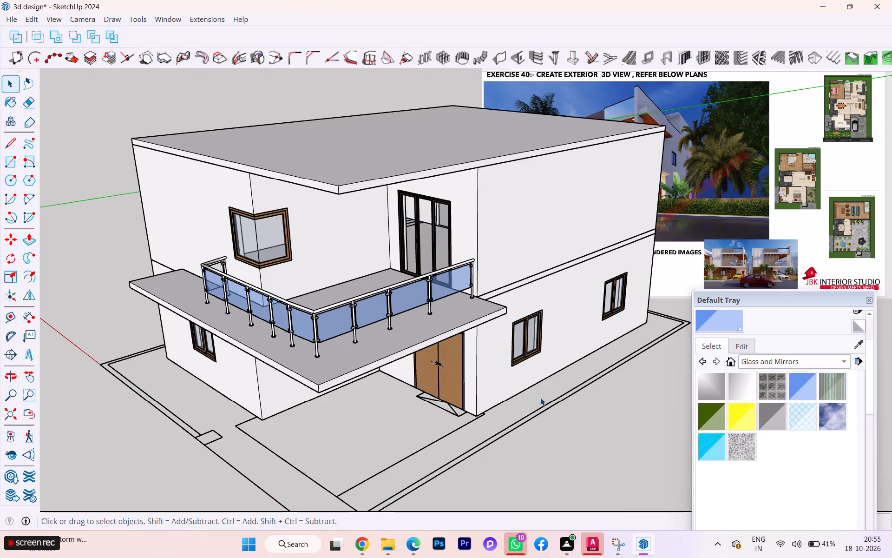
scroll(583, 405, down, 2)
scroll(335, 434, down, 1)
middle_drag(329, 435, 509, 410)
scroll(380, 438, up, 2)
scroll(372, 455, down, 1)
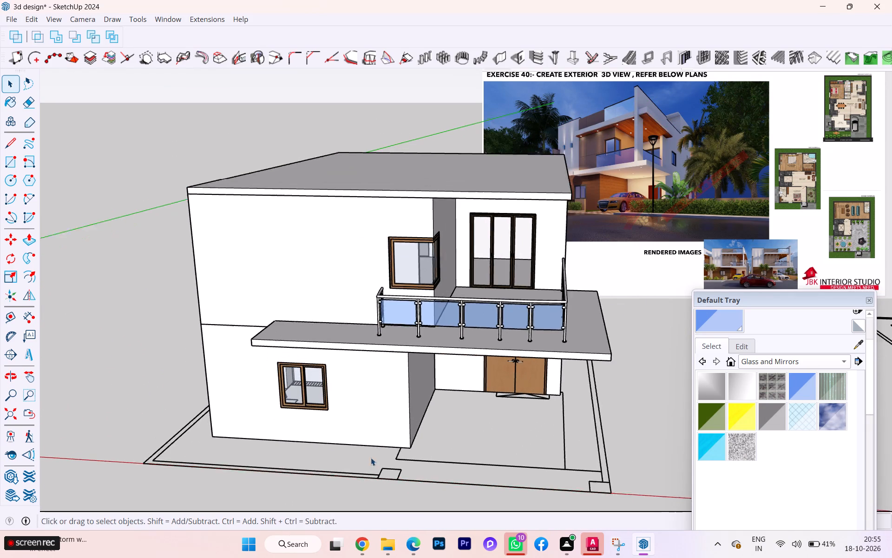
scroll(371, 458, down, 1)
scroll(332, 462, down, 2)
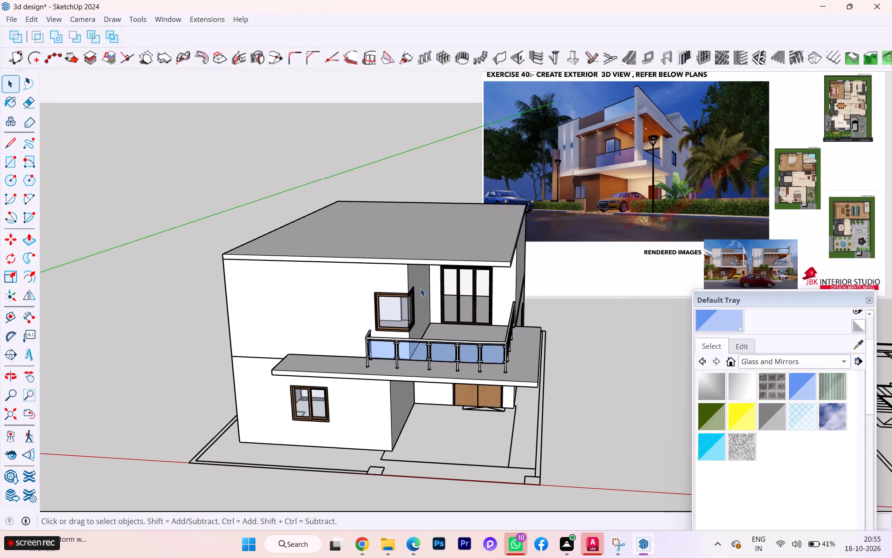
Group the upper-floor walls together with the corner window and the terrace's glazed door.
click(409, 299)
click(364, 294)
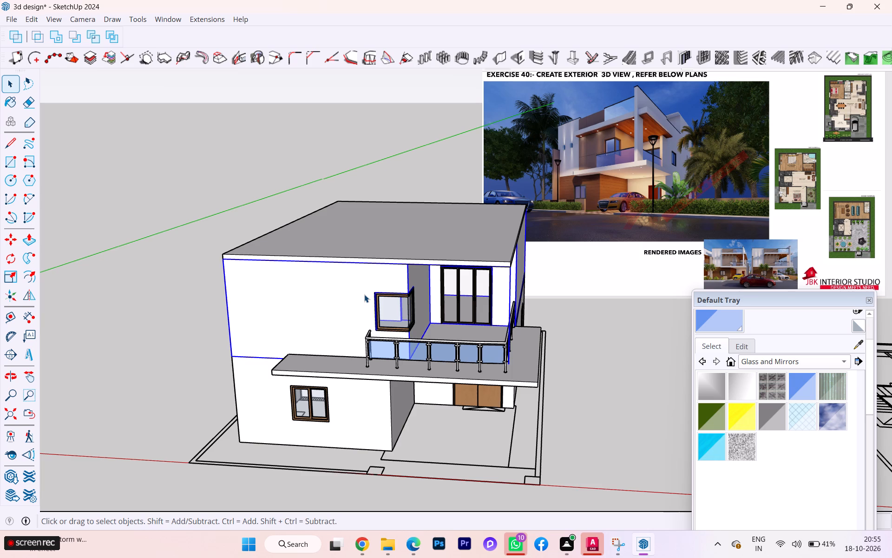
click(401, 294)
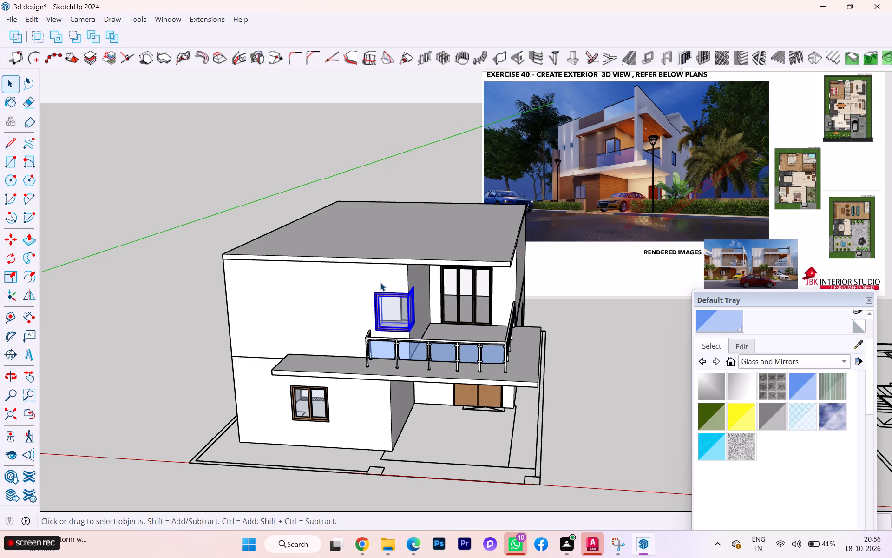
click(380, 282)
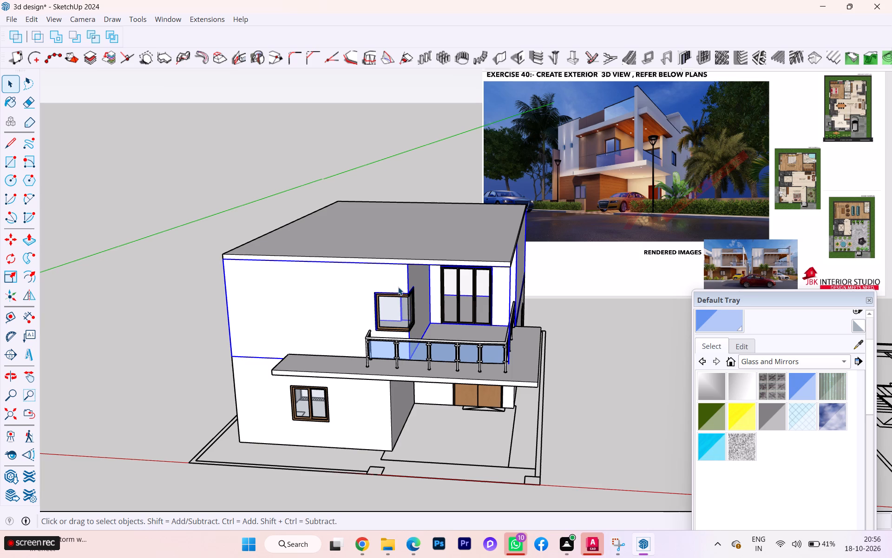
ctrl+click(384, 296)
ctrl+click(460, 281)
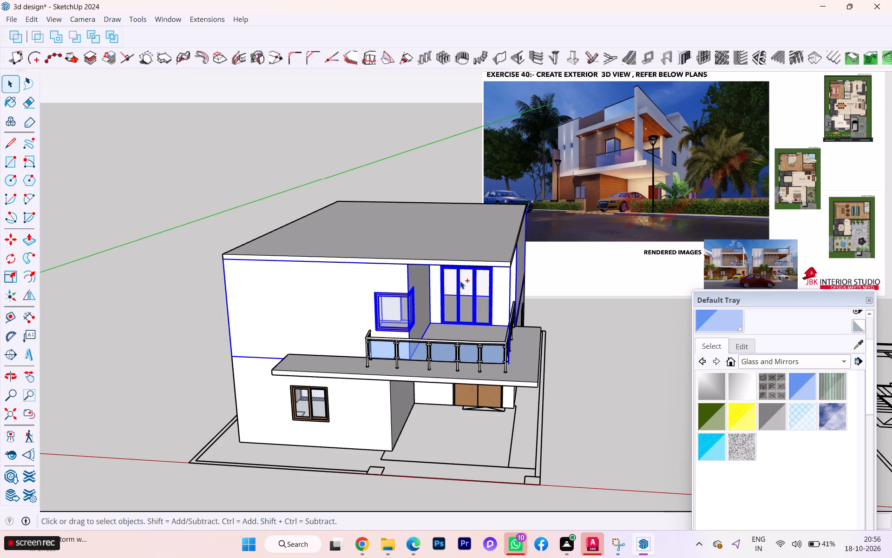
right_click(388, 279)
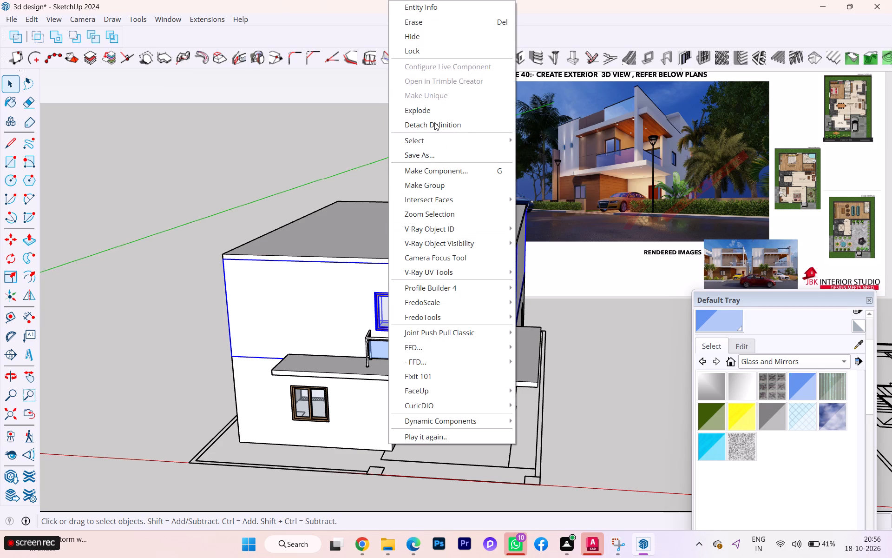
click(430, 181)
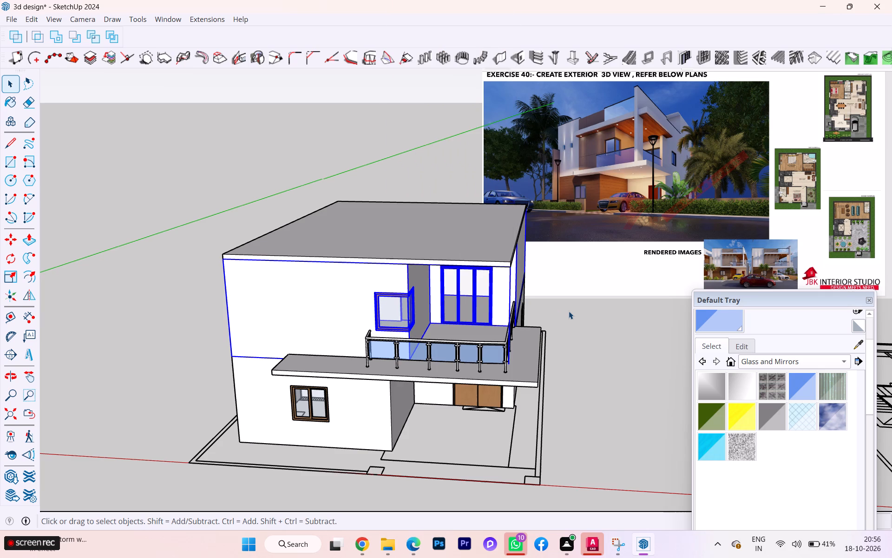
click(569, 311)
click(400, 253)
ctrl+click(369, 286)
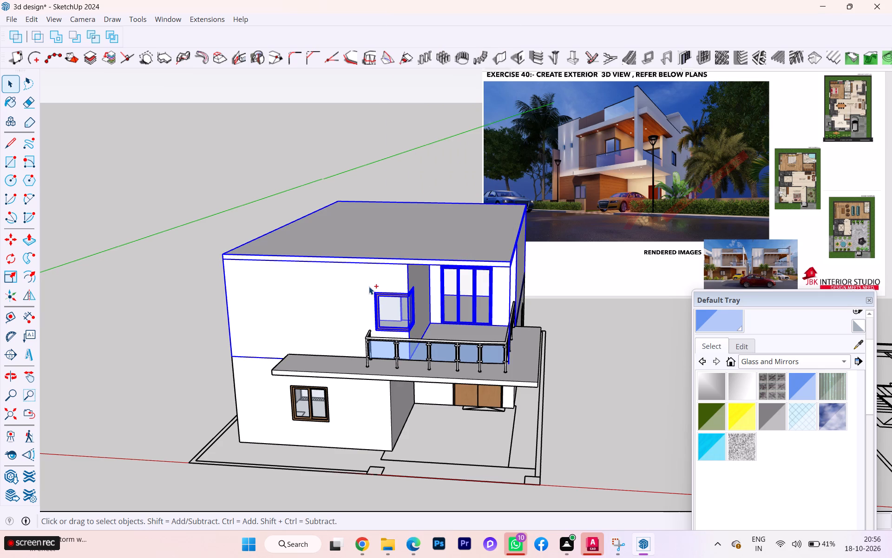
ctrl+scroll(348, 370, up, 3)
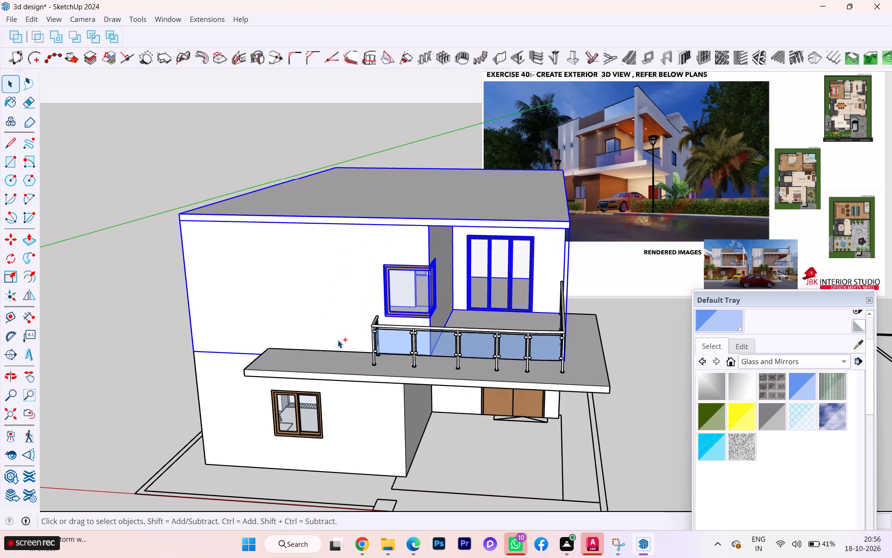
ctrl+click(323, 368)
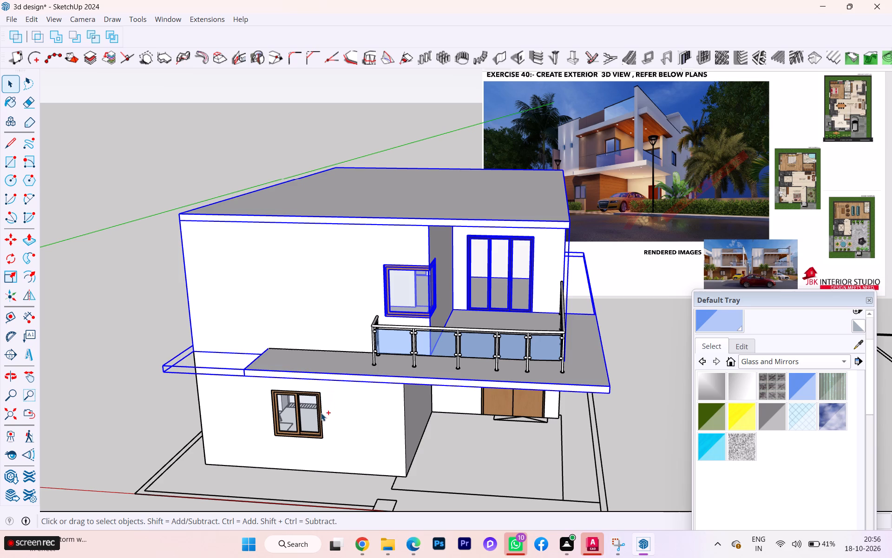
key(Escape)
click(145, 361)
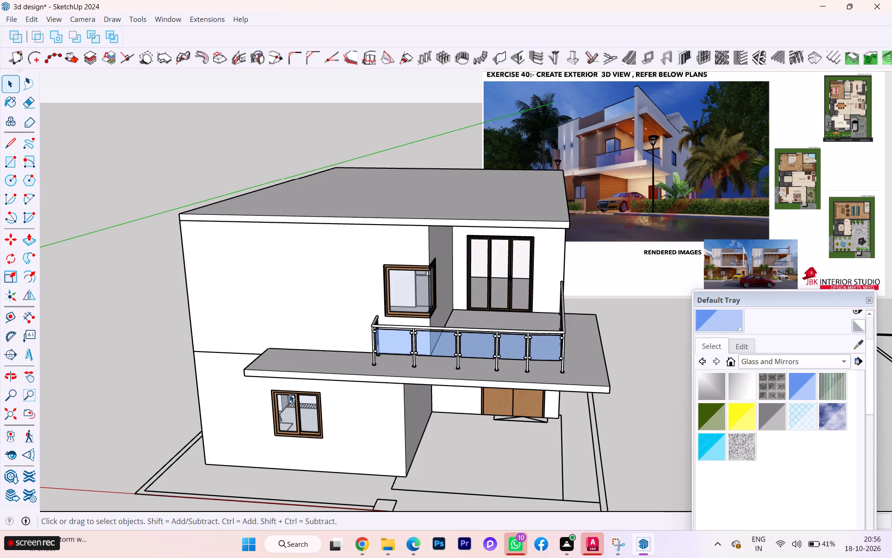
Group the ground-floor windows on the front, side and rear walls together with the double entrance door.
click(289, 394)
ctrl+click(510, 399)
ctrl+middle_drag(541, 389, 520, 388)
ctrl+scroll(540, 388, down, 1)
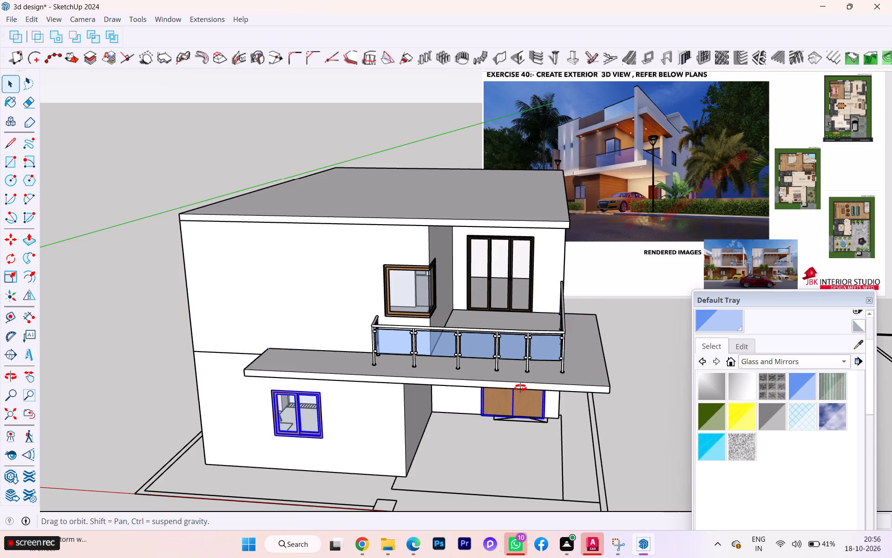
ctrl+middle_drag(520, 388, 132, 382)
ctrl+scroll(466, 381, up, 3)
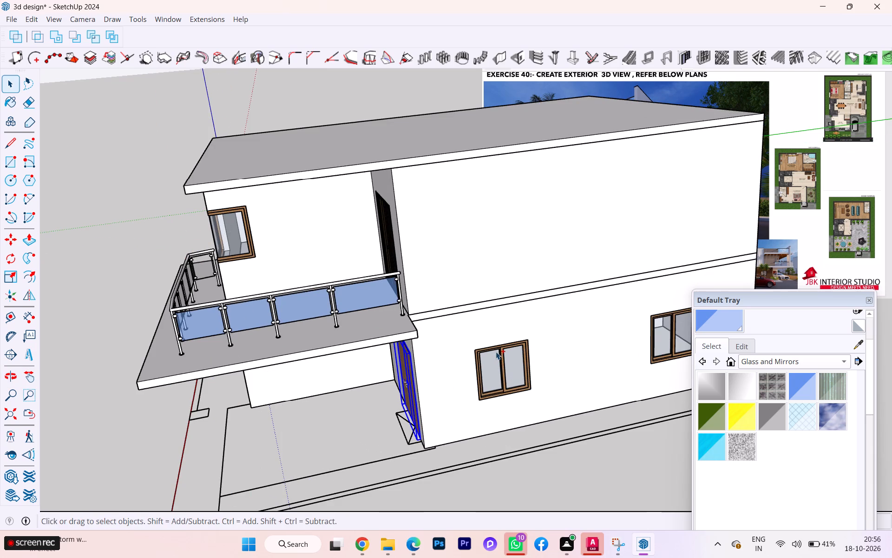
ctrl+click(496, 349)
ctrl+click(656, 318)
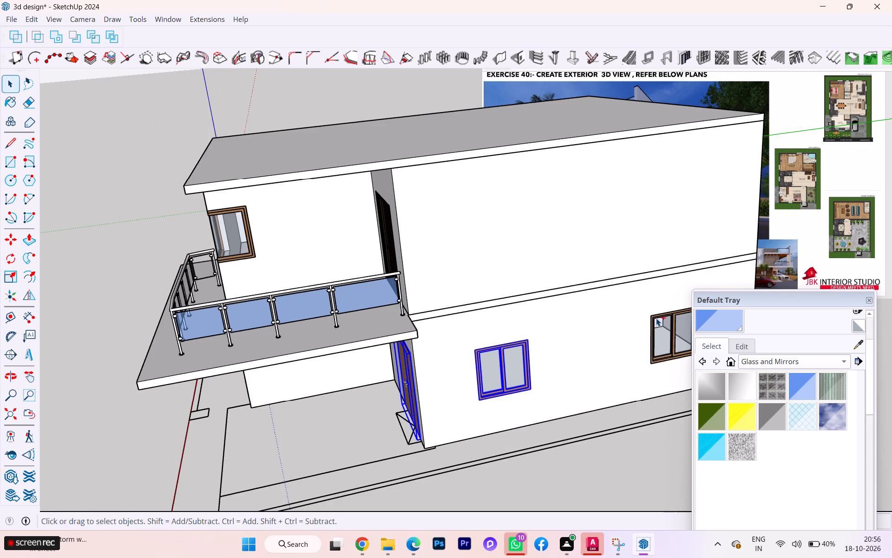
ctrl+scroll(608, 326, down, 2)
ctrl+middle_drag(589, 324, 276, 331)
ctrl+scroll(674, 264, up, 1)
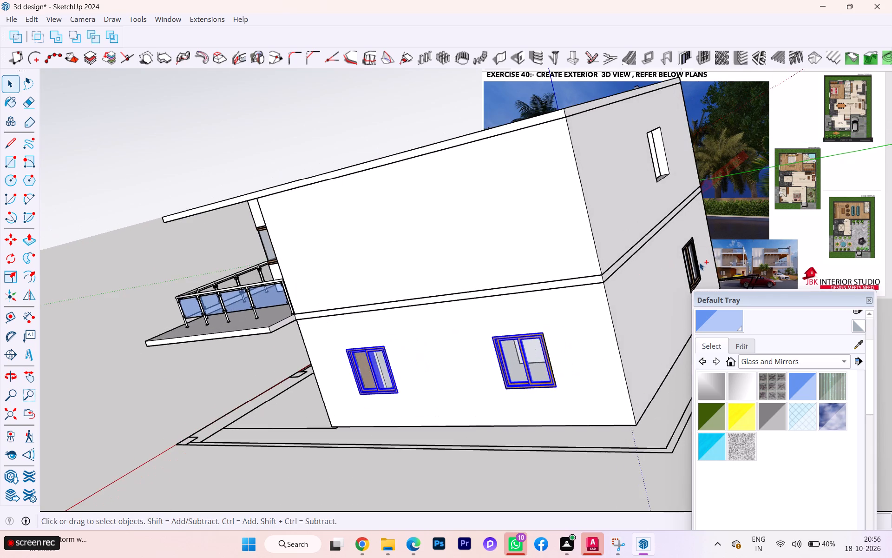
ctrl+scroll(699, 262, up, 2)
ctrl+scroll(696, 266, down, 1)
ctrl+middle_drag(679, 273, 613, 290)
ctrl+scroll(670, 276, up, 3)
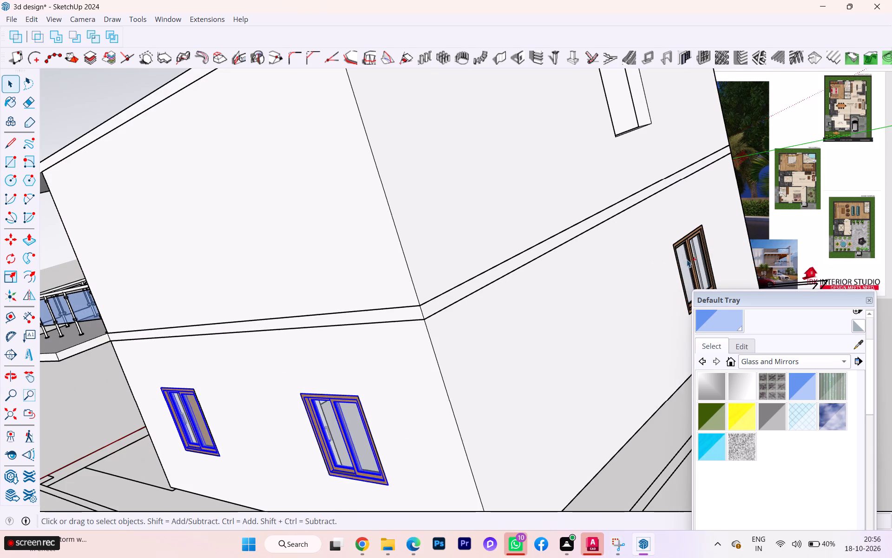
ctrl+click(689, 257)
ctrl+right_click(689, 257)
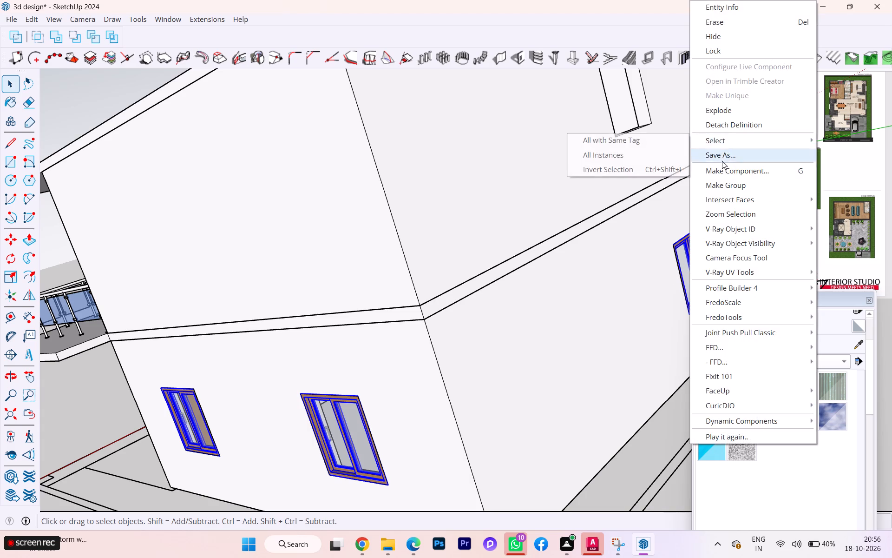
click(731, 186)
Group the wooden door in the recess of the ground floor's other side wall together with the ground-floor openings group.
scroll(433, 322, down, 2)
middle_drag(433, 323, 711, 287)
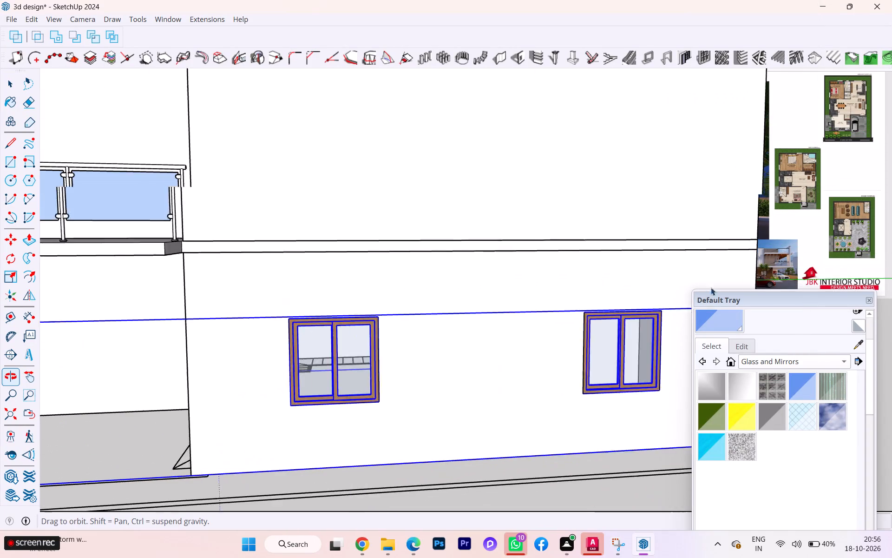
middle_drag(711, 287, 711, 288)
scroll(218, 354, down, 1)
middle_drag(202, 362, 662, 386)
scroll(234, 377, down, 2)
middle_drag(319, 378, 519, 375)
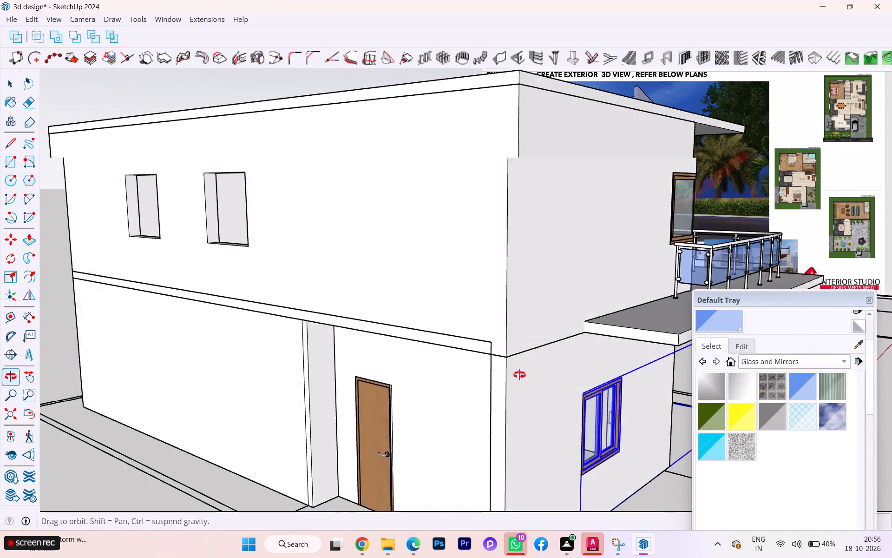
middle_drag(519, 375, 476, 357)
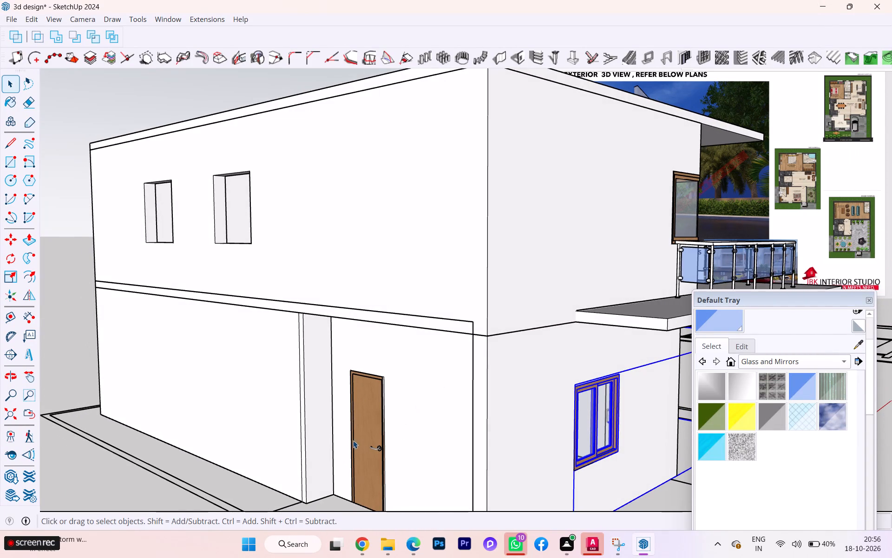
ctrl+click(358, 433)
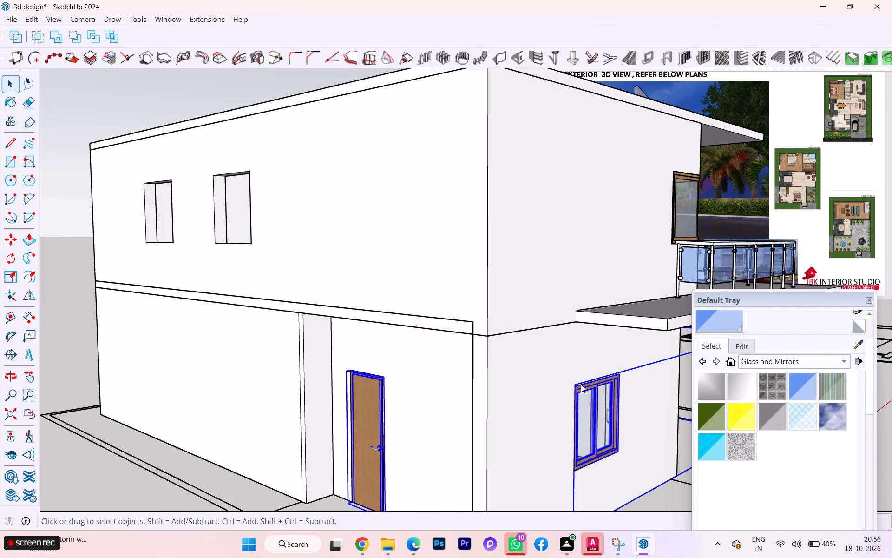
ctrl+right_click(581, 385)
ctrl+click(614, 180)
Examine the remaining sides of the house for ground-floor doors and windows, finishing at the entrance corner.
scroll(479, 250, down, 5)
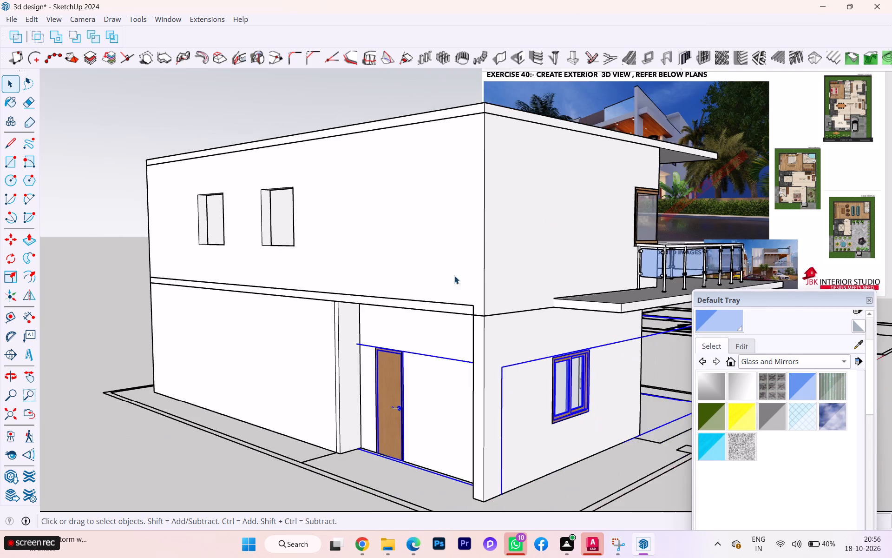
scroll(454, 276, down, 3)
middle_drag(401, 317, 691, 341)
middle_drag(434, 339, 424, 343)
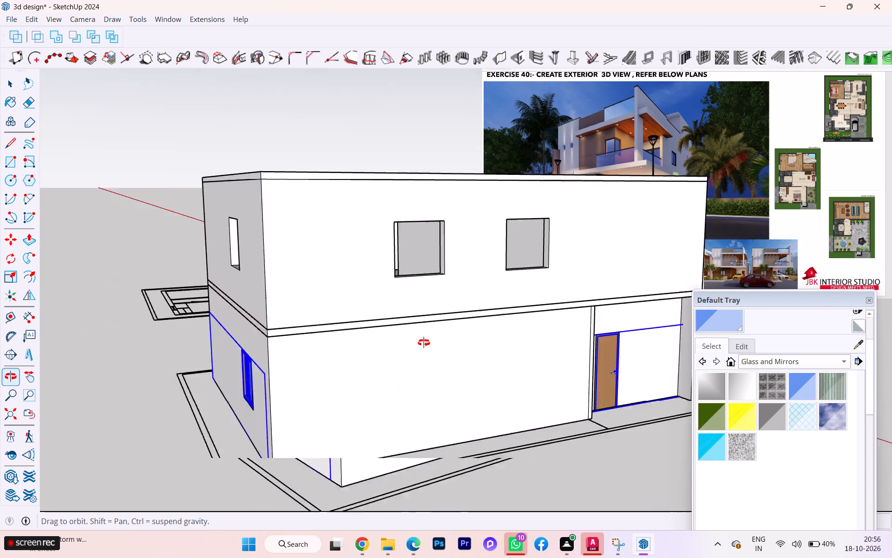
middle_drag(424, 343, 114, 377)
scroll(396, 394, down, 1)
middle_drag(394, 392, 261, 386)
click(216, 390)
scroll(439, 375, down, 1)
middle_drag(440, 374, 169, 353)
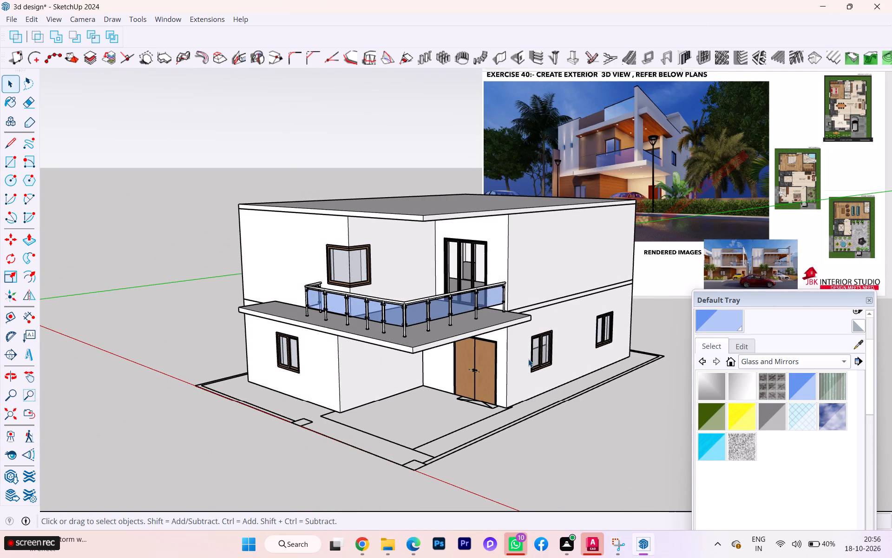
Hide the upper-floor walls, the slab between the floors and the ground-floor walls to isolate the doors and windows.
right_click(524, 283)
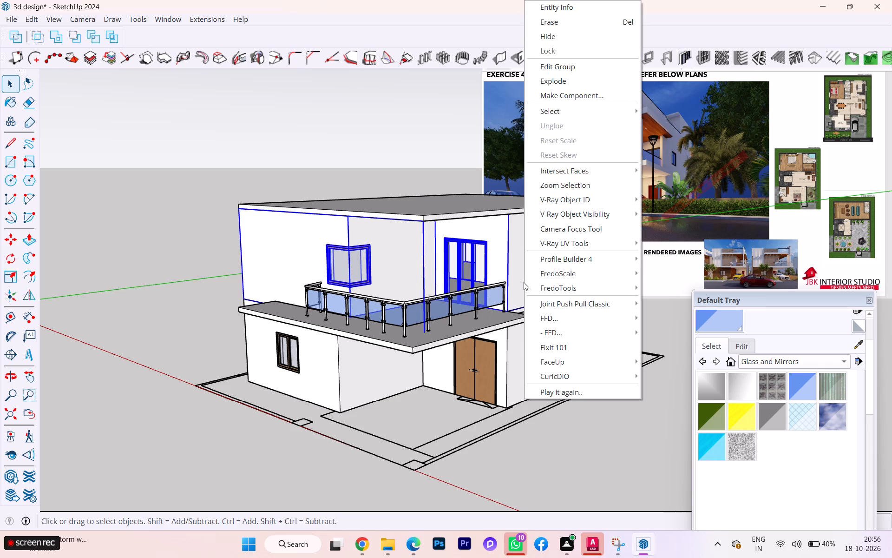
click(557, 34)
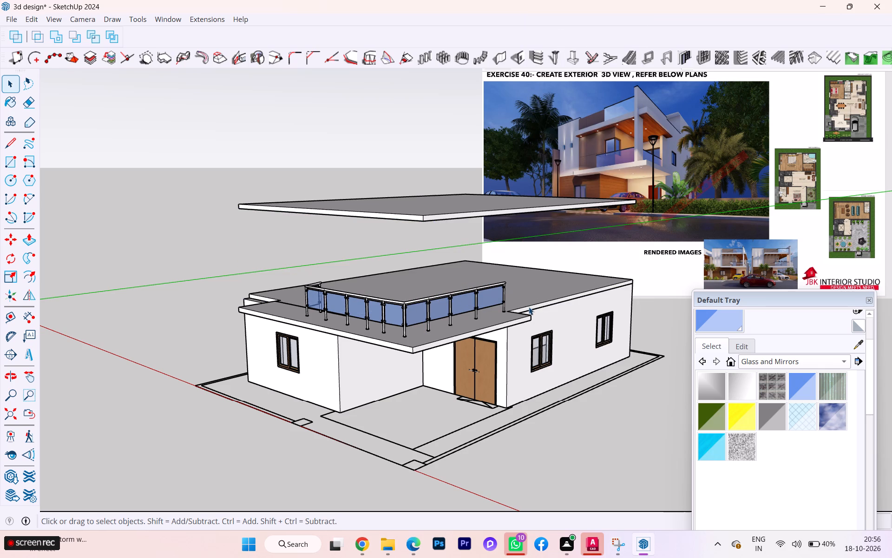
click(530, 309)
right_click(530, 309)
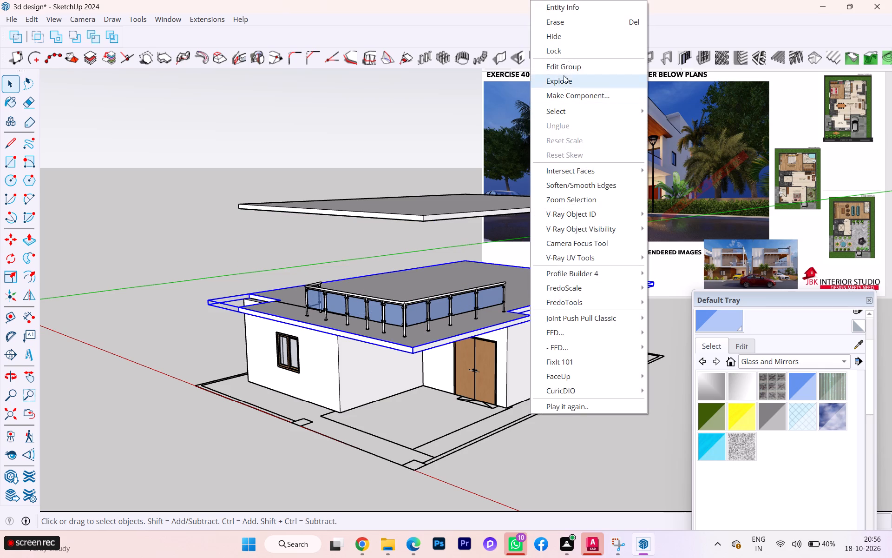
click(572, 34)
click(545, 314)
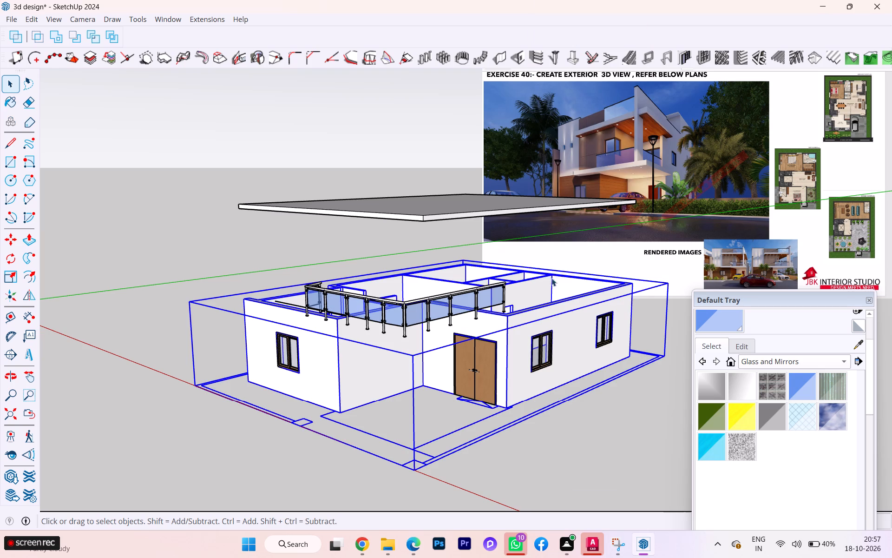
right_click(552, 313)
click(589, 42)
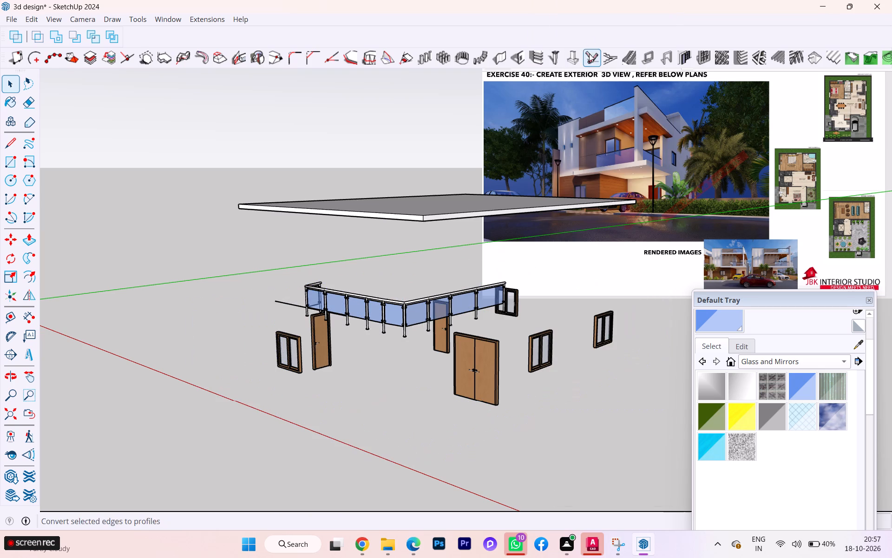
Delete the stray line running at slab level past the interior door to the terrace railing.
ctrl+click(485, 372)
right_click(541, 348)
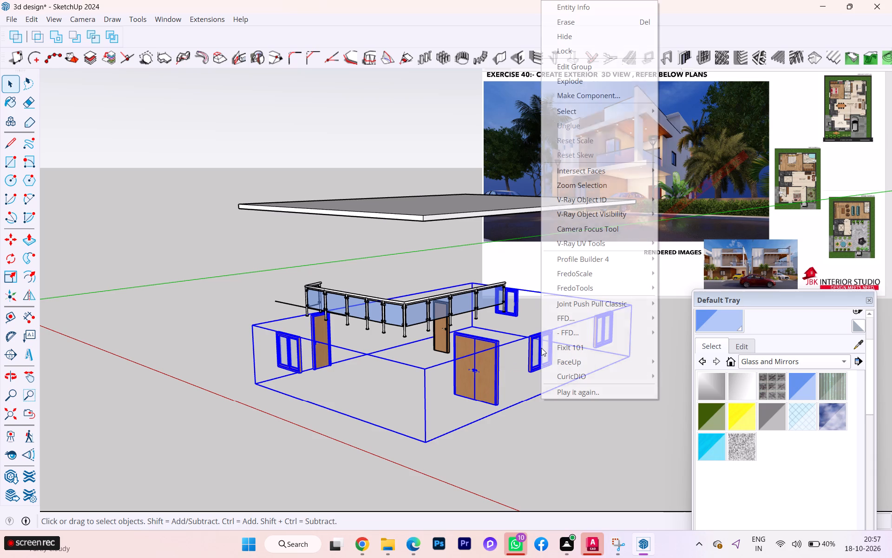
key(Escape)
middle_drag(302, 428, 529, 443)
scroll(475, 342, up, 9)
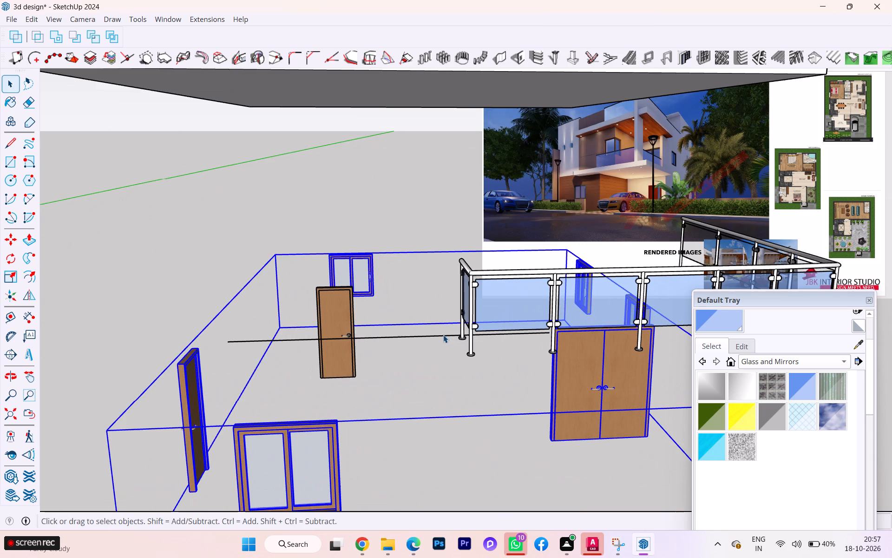
click(435, 335)
click(430, 341)
click(427, 335)
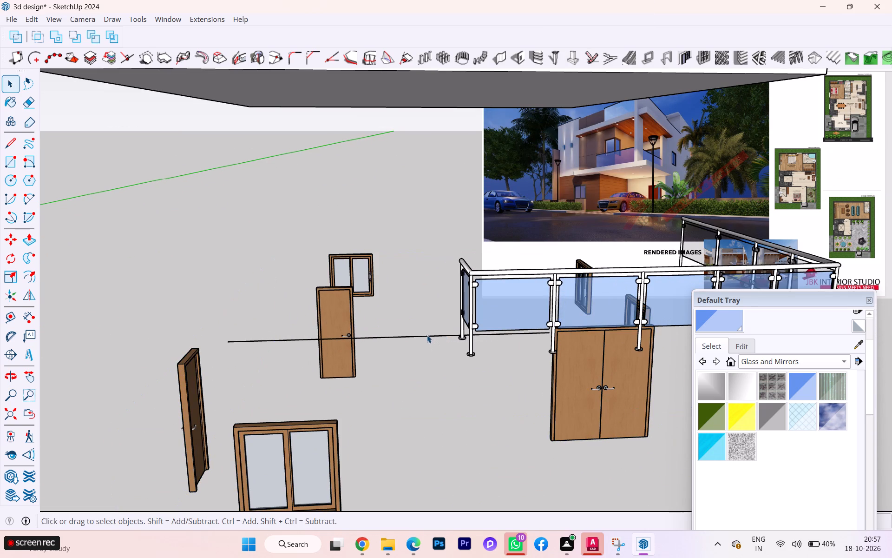
click(420, 334)
click(404, 338)
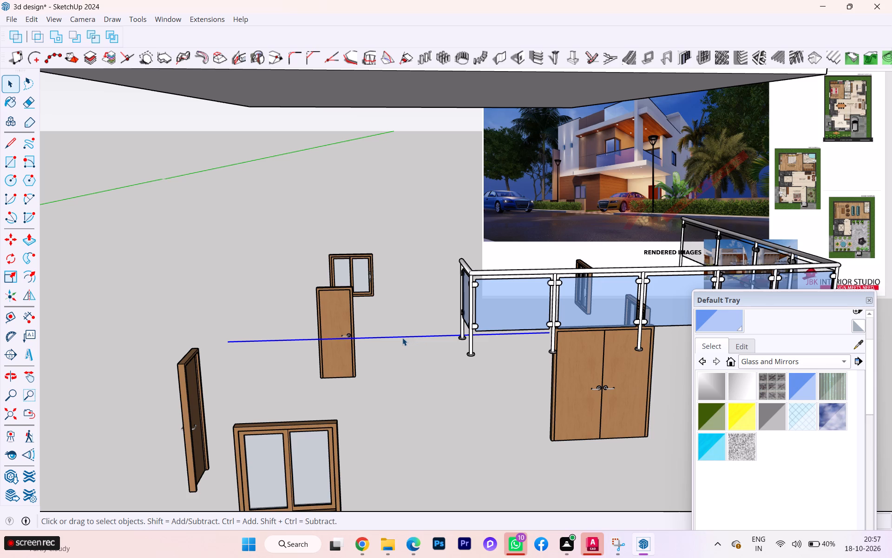
key(Delete)
scroll(402, 338, down, 6)
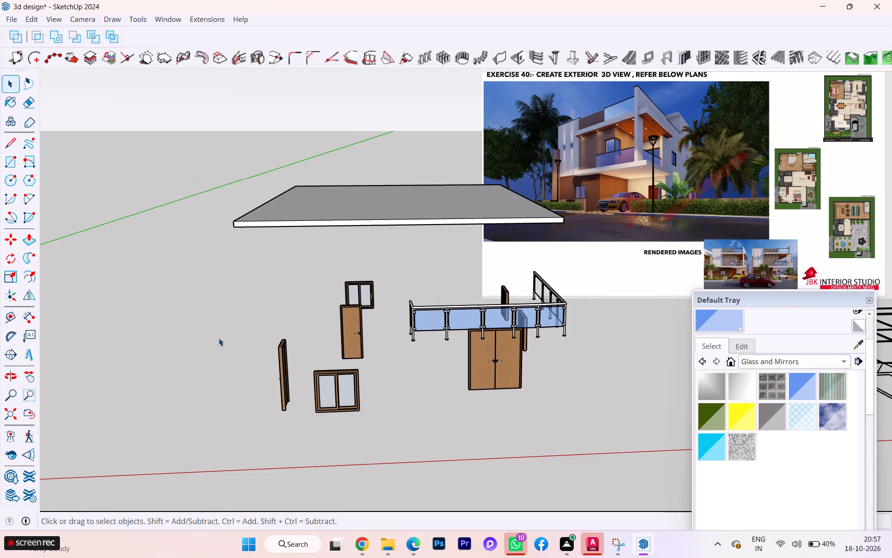
Group the remaining ungrouped interior door together with the ground-floor doors and windows group, and check the new group's selection.
click(219, 338)
click(535, 397)
key(space)
click(485, 355)
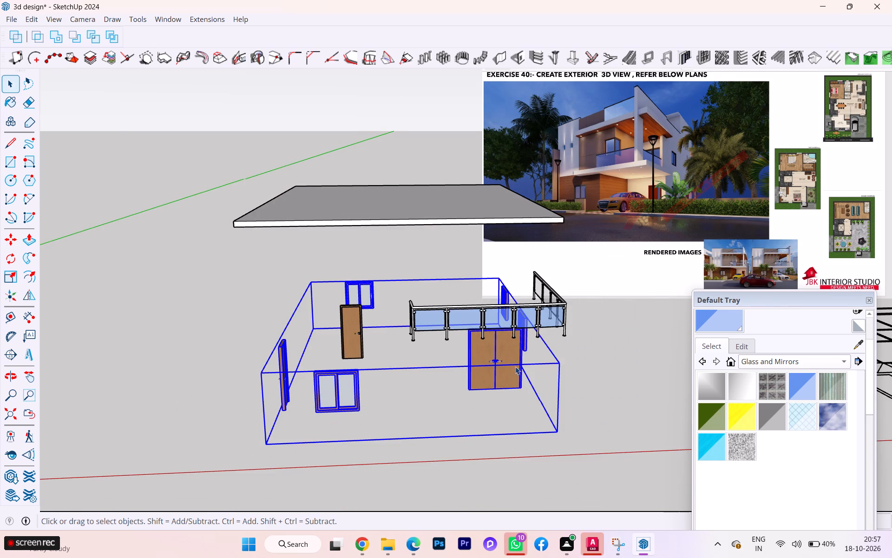
ctrl+click(355, 337)
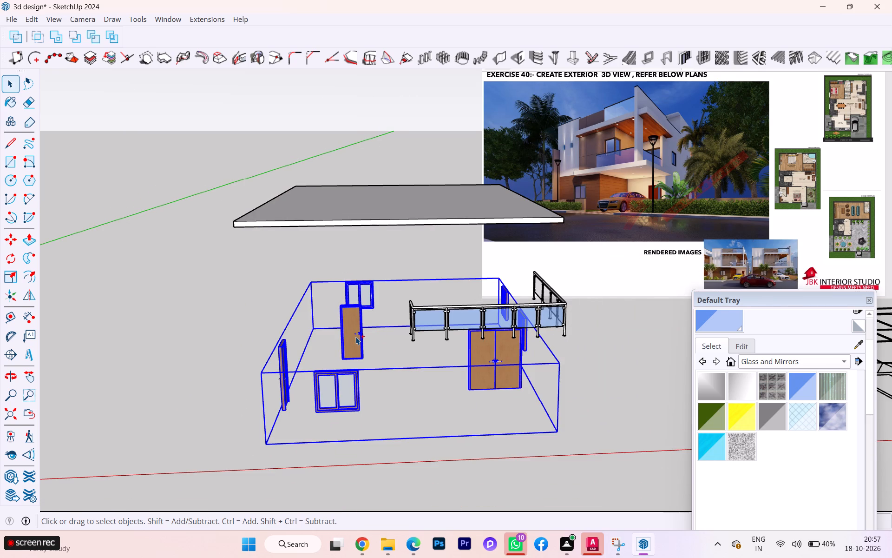
right_click(355, 337)
click(445, 185)
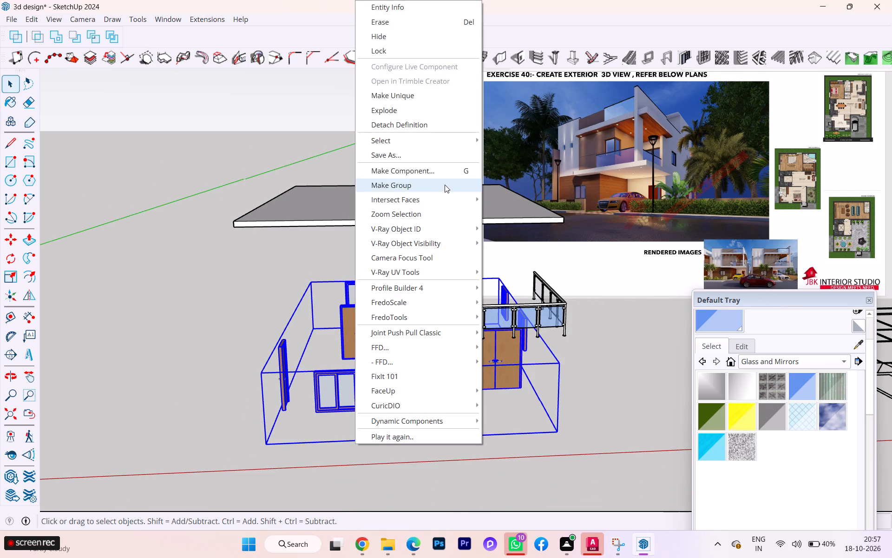
right_click(528, 364)
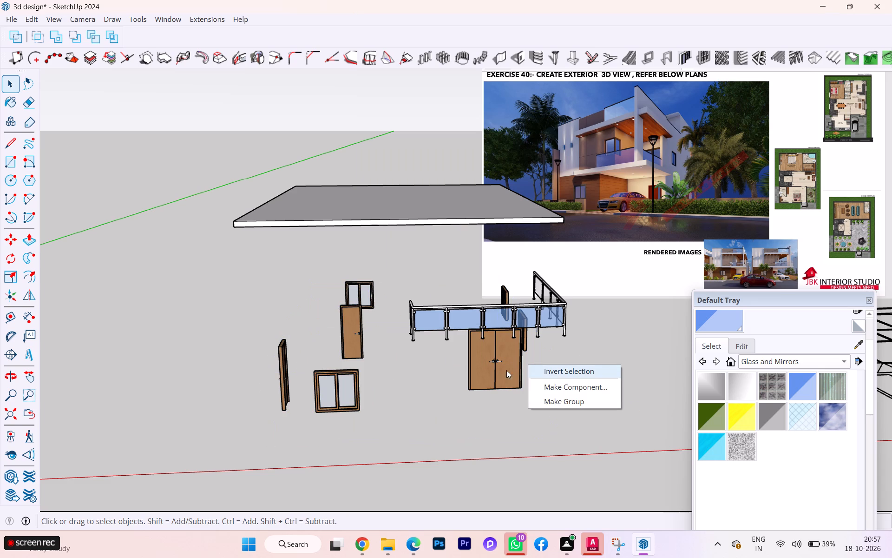
click(491, 370)
right_click(495, 359)
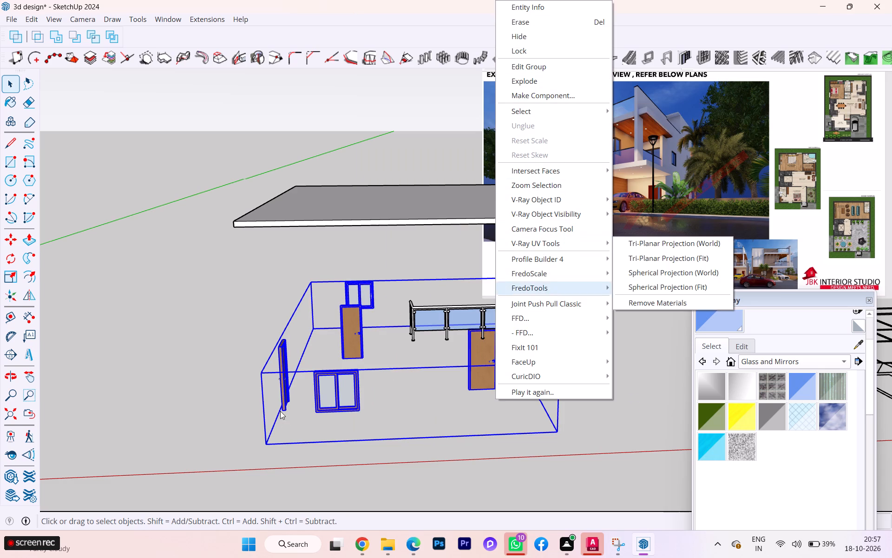
click(508, 502)
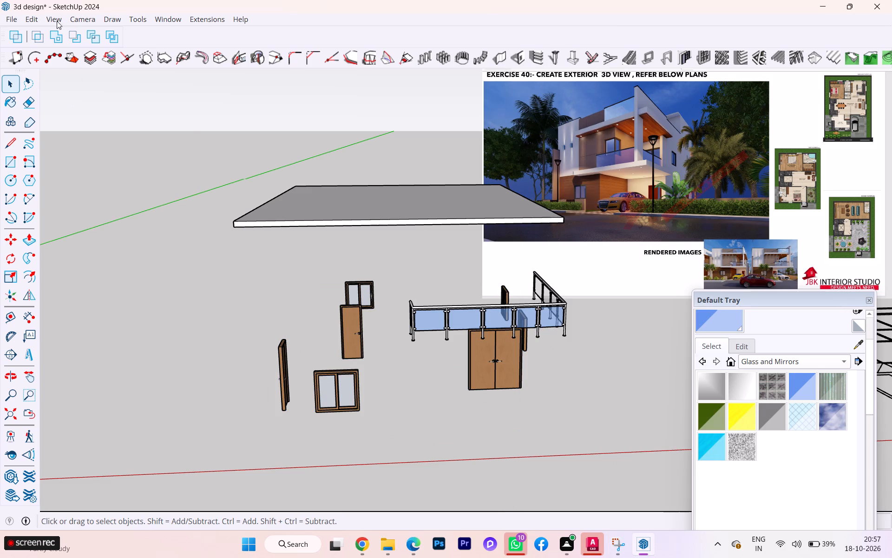
Unhide the hidden walls of both floors and the slab between them.
click(38, 16)
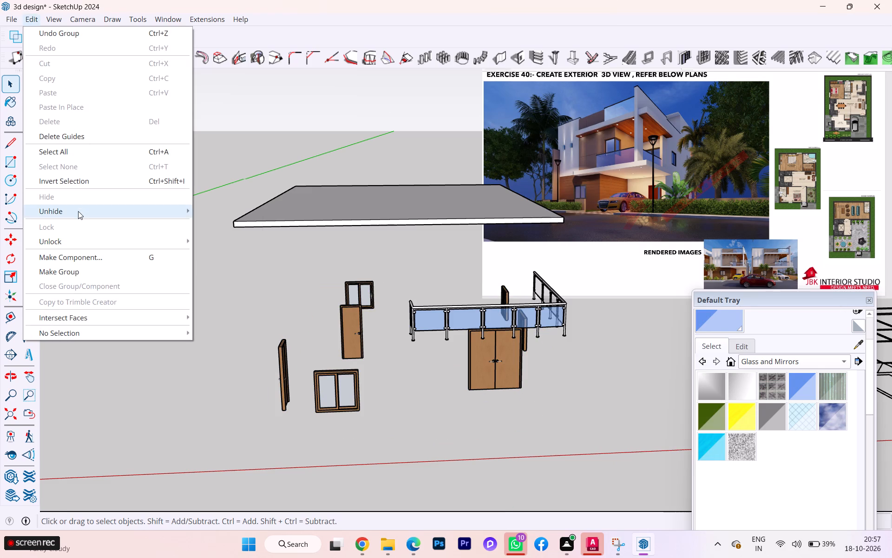
click(78, 211)
click(215, 230)
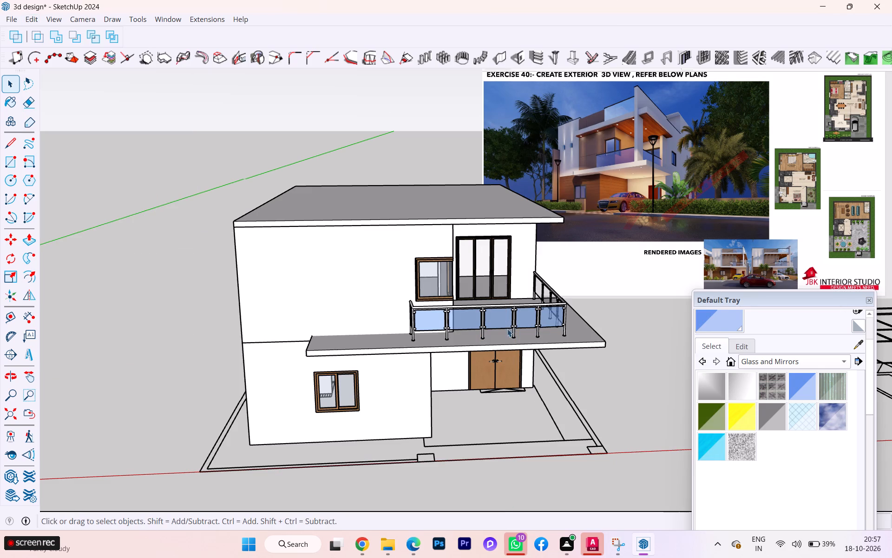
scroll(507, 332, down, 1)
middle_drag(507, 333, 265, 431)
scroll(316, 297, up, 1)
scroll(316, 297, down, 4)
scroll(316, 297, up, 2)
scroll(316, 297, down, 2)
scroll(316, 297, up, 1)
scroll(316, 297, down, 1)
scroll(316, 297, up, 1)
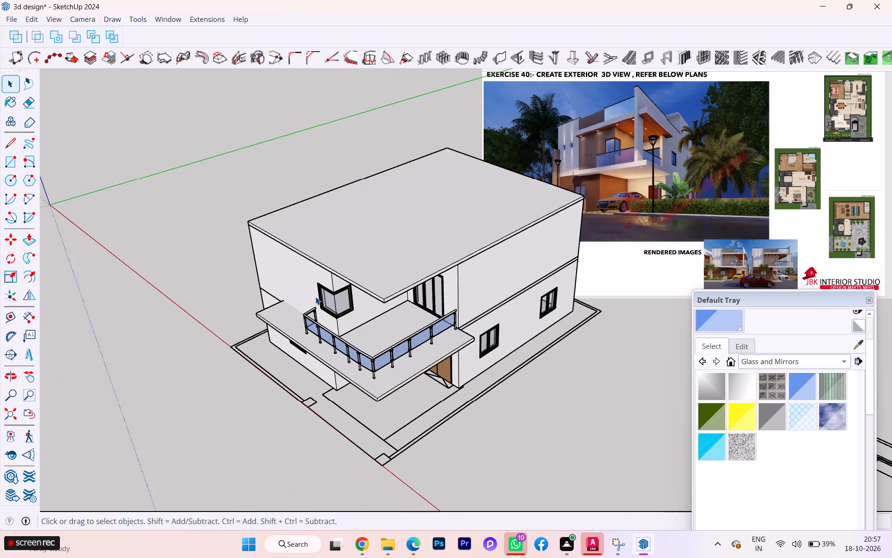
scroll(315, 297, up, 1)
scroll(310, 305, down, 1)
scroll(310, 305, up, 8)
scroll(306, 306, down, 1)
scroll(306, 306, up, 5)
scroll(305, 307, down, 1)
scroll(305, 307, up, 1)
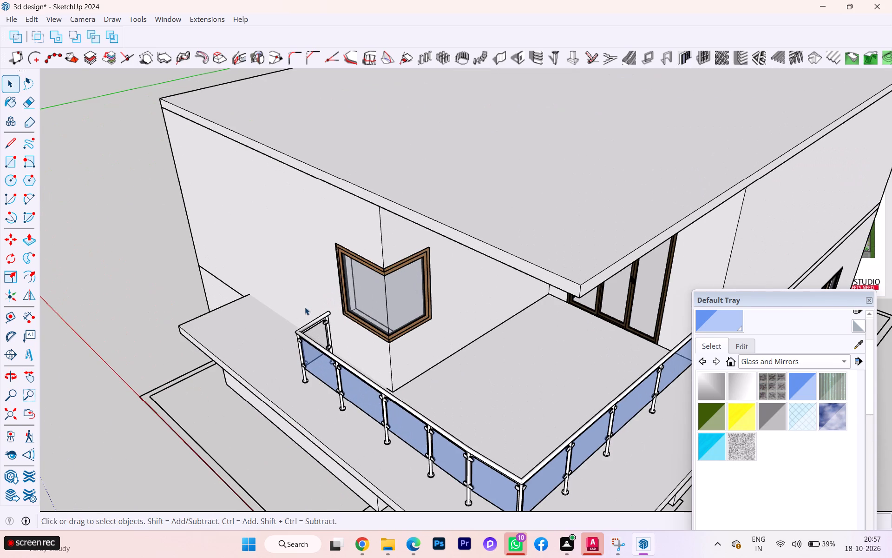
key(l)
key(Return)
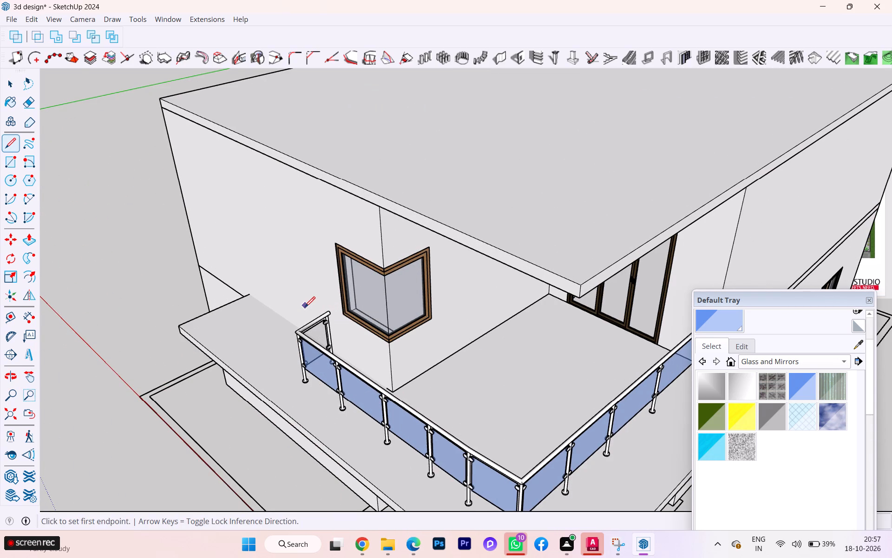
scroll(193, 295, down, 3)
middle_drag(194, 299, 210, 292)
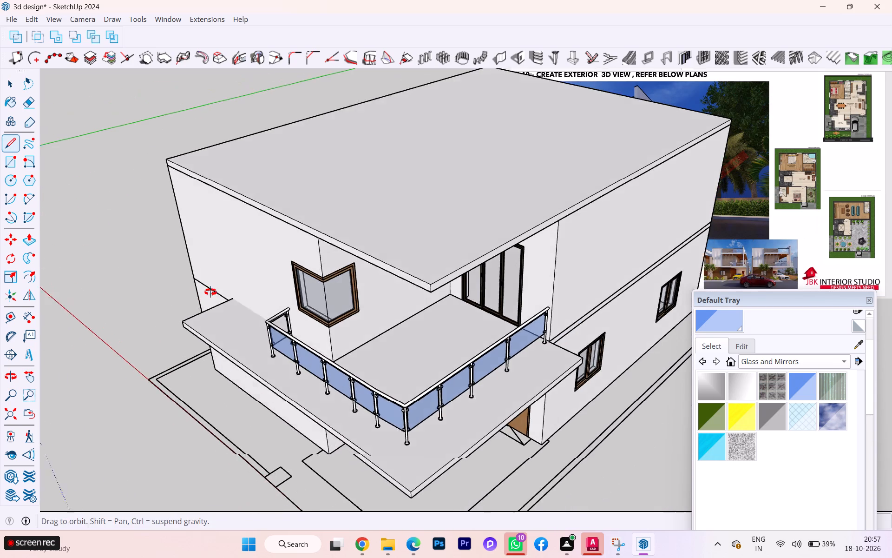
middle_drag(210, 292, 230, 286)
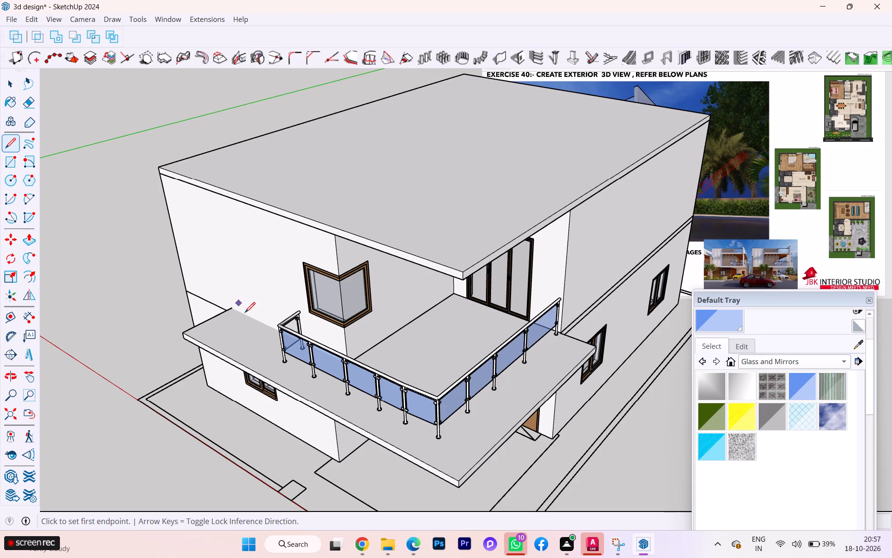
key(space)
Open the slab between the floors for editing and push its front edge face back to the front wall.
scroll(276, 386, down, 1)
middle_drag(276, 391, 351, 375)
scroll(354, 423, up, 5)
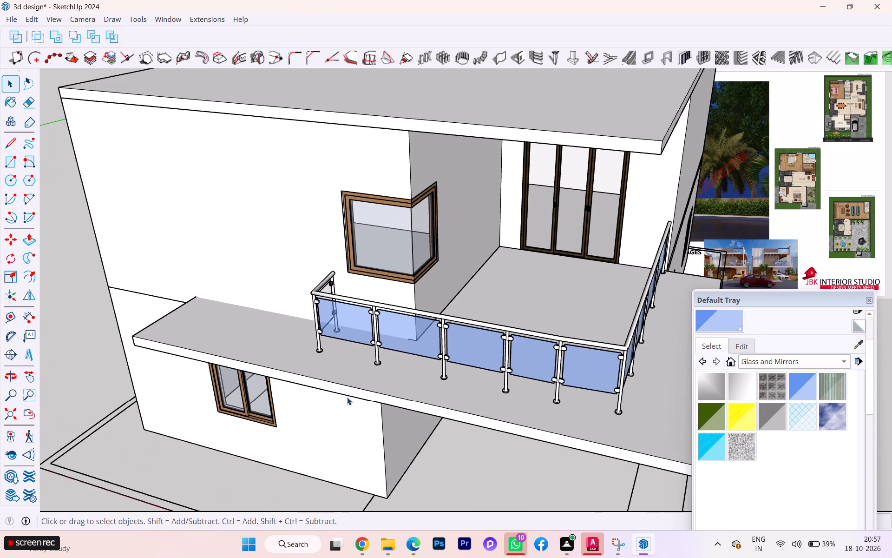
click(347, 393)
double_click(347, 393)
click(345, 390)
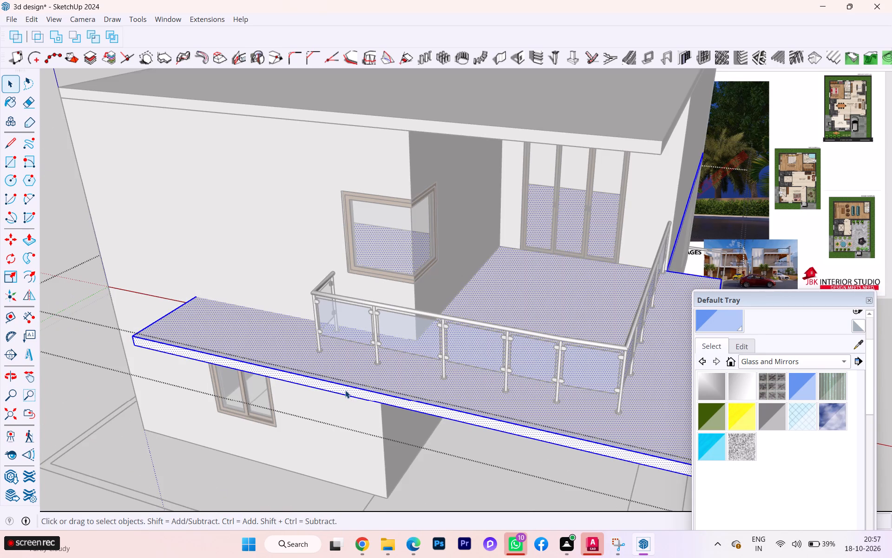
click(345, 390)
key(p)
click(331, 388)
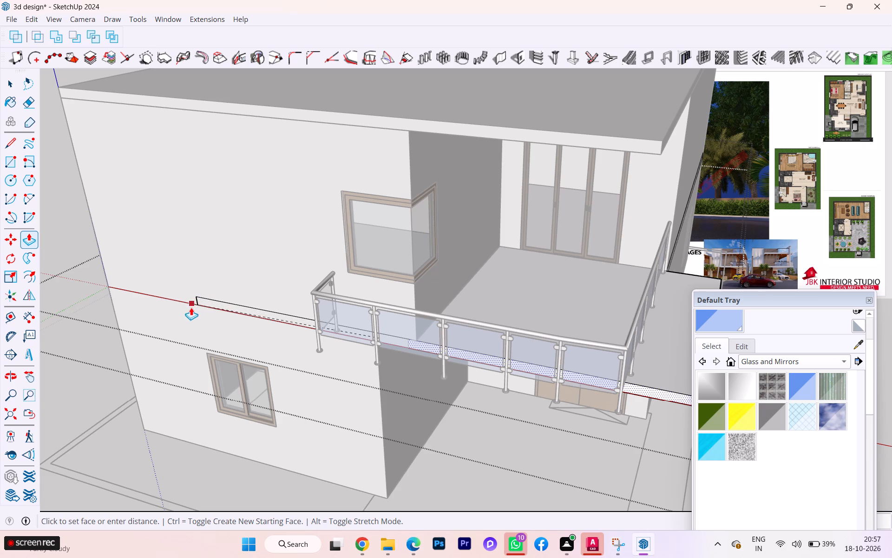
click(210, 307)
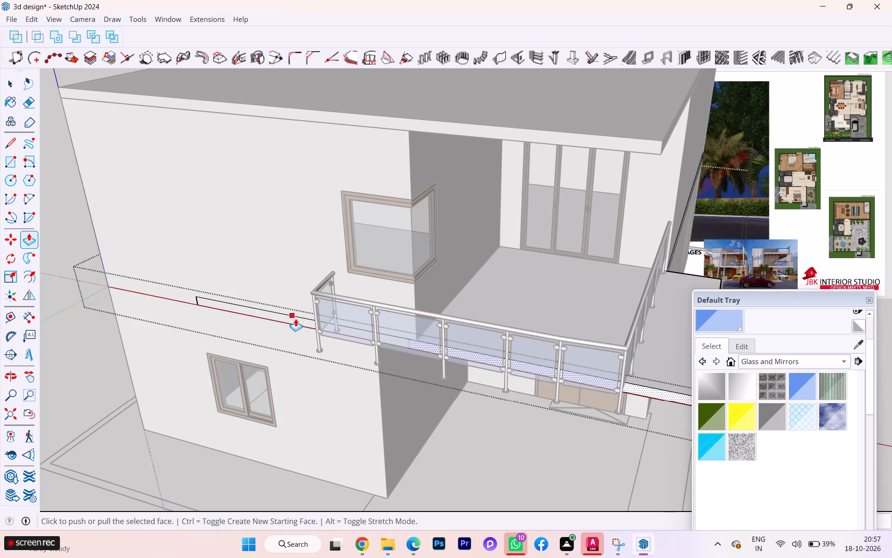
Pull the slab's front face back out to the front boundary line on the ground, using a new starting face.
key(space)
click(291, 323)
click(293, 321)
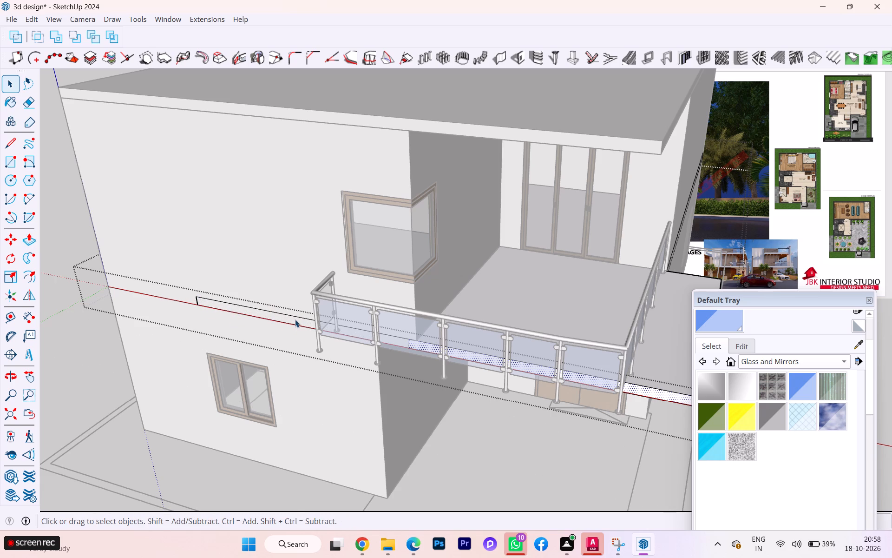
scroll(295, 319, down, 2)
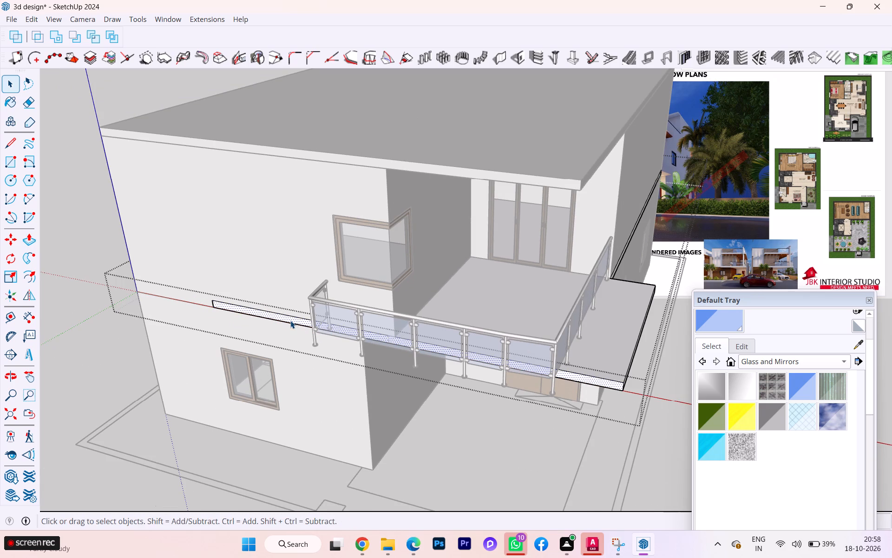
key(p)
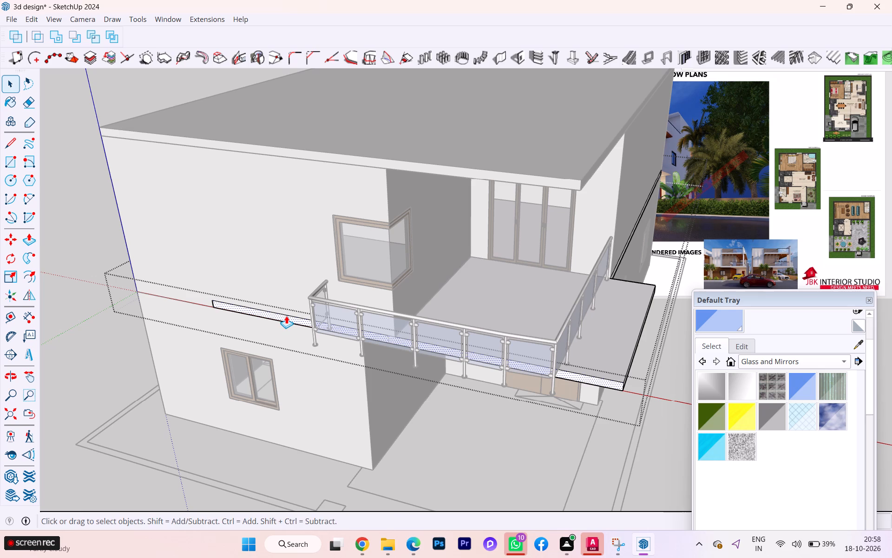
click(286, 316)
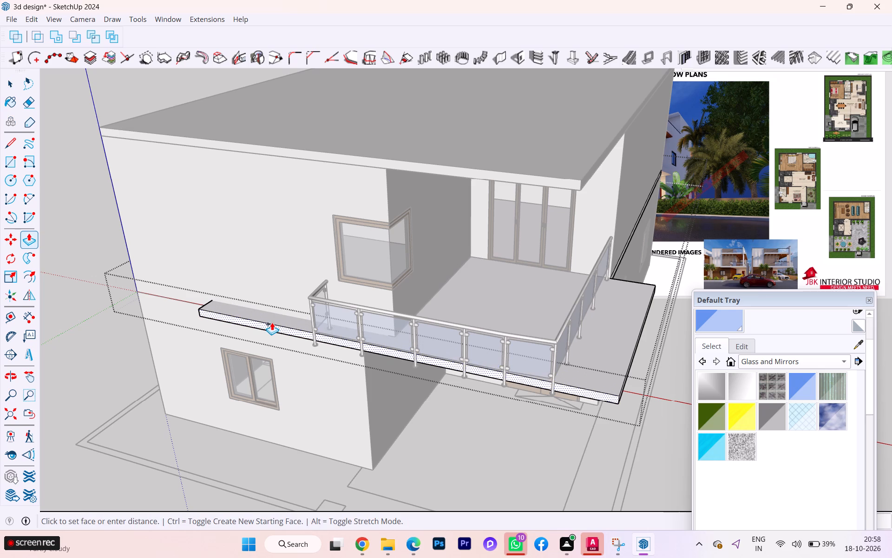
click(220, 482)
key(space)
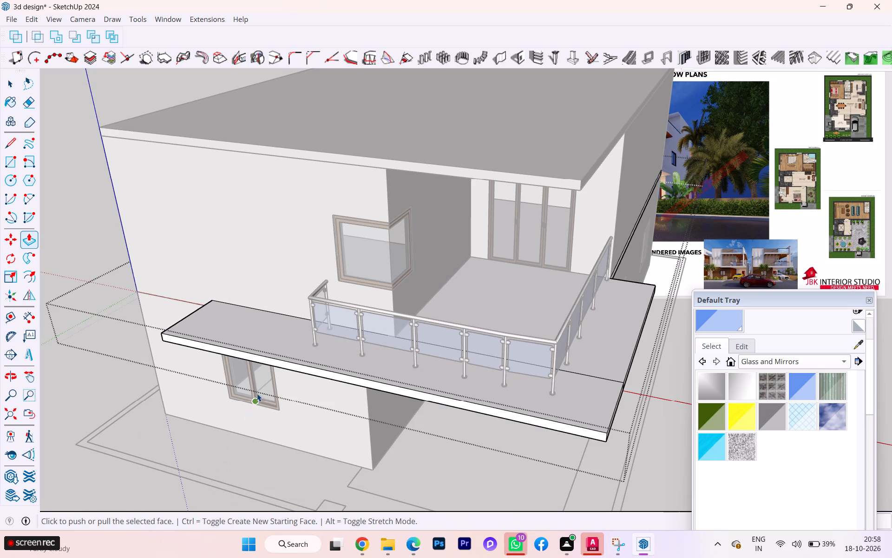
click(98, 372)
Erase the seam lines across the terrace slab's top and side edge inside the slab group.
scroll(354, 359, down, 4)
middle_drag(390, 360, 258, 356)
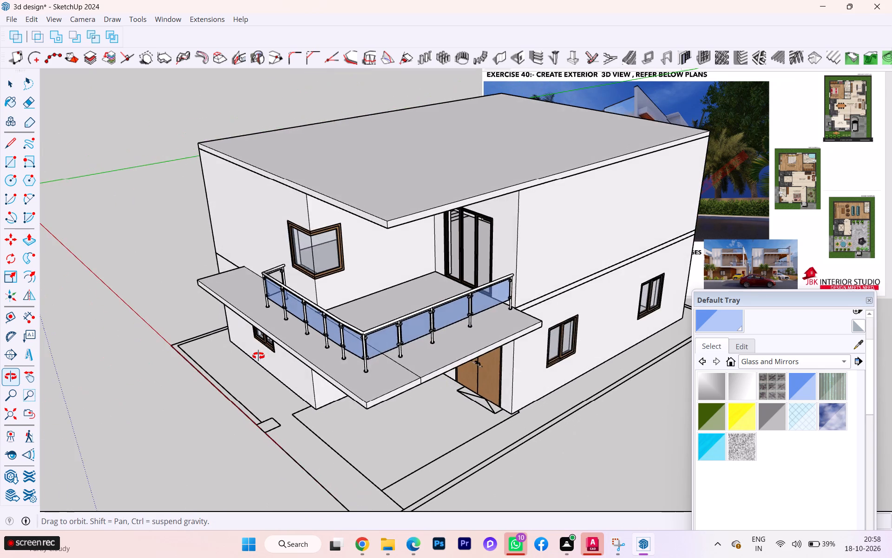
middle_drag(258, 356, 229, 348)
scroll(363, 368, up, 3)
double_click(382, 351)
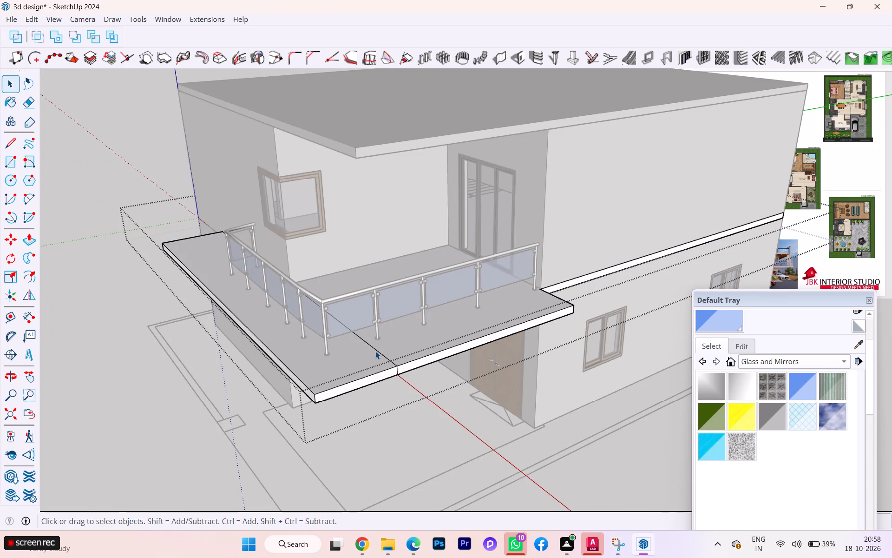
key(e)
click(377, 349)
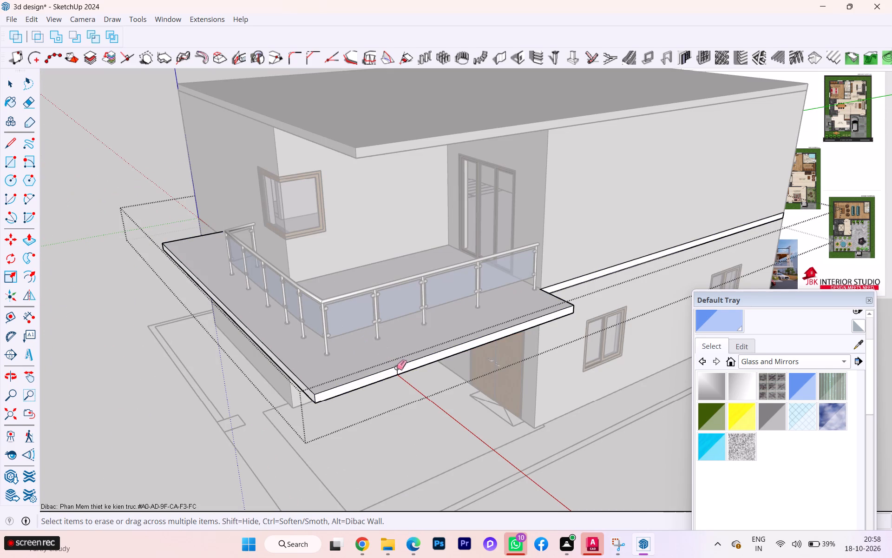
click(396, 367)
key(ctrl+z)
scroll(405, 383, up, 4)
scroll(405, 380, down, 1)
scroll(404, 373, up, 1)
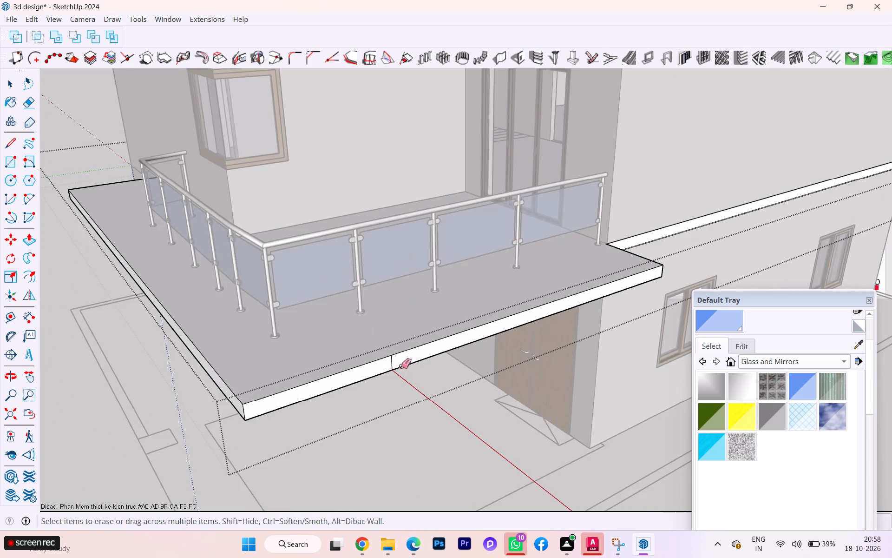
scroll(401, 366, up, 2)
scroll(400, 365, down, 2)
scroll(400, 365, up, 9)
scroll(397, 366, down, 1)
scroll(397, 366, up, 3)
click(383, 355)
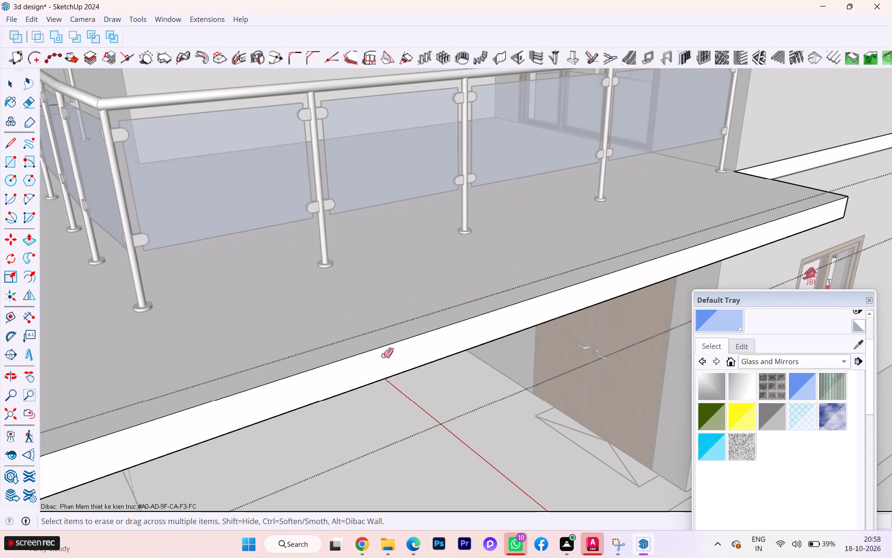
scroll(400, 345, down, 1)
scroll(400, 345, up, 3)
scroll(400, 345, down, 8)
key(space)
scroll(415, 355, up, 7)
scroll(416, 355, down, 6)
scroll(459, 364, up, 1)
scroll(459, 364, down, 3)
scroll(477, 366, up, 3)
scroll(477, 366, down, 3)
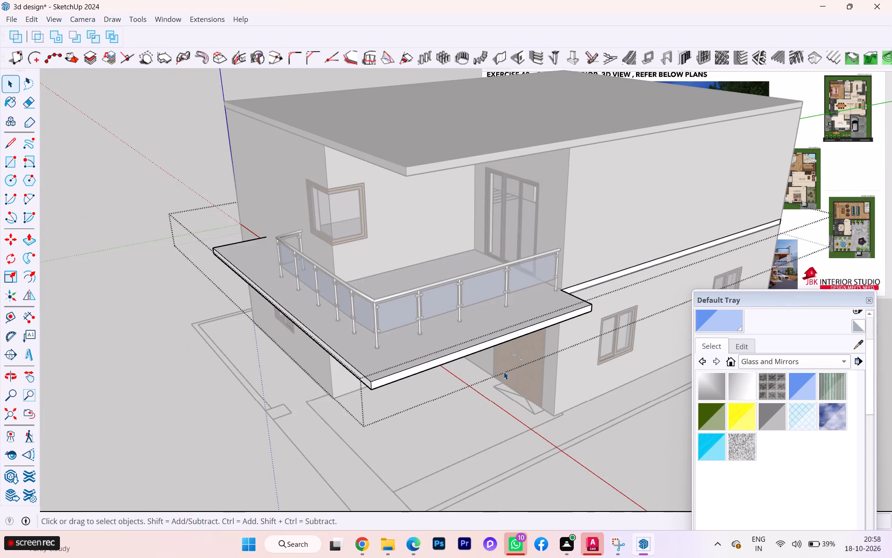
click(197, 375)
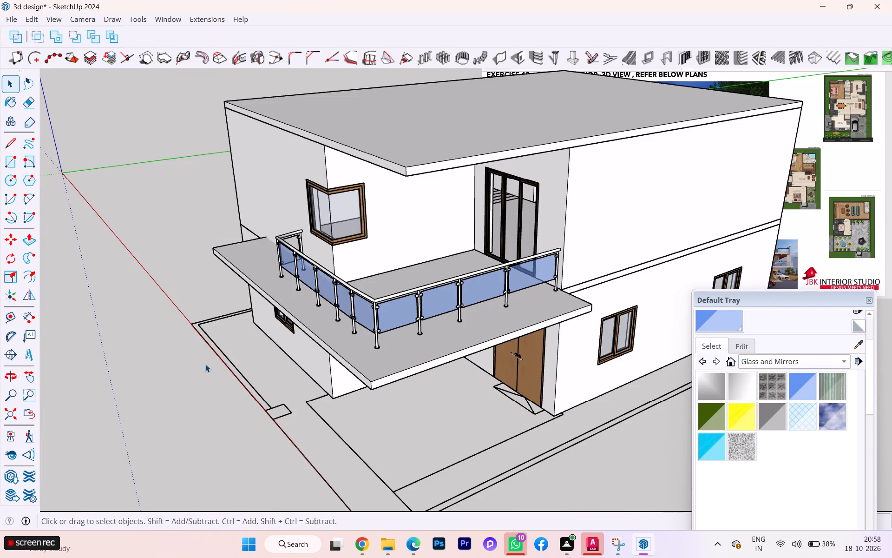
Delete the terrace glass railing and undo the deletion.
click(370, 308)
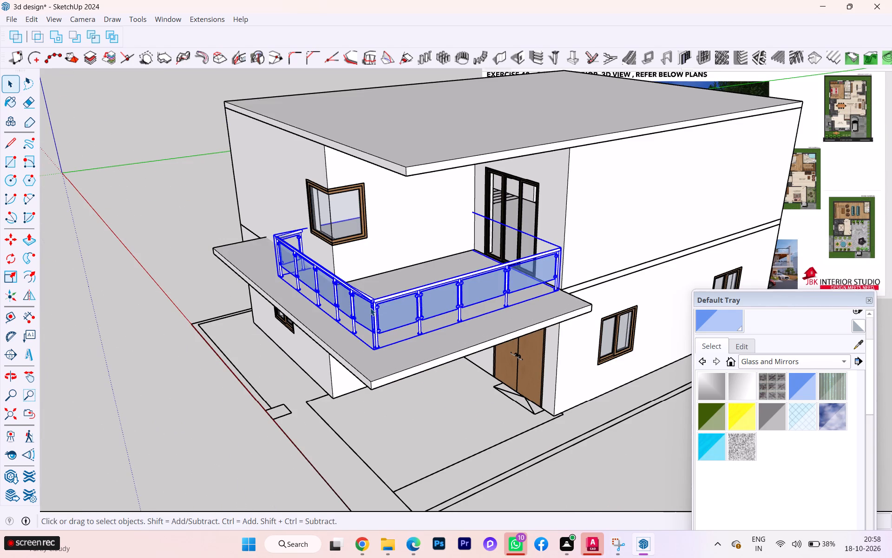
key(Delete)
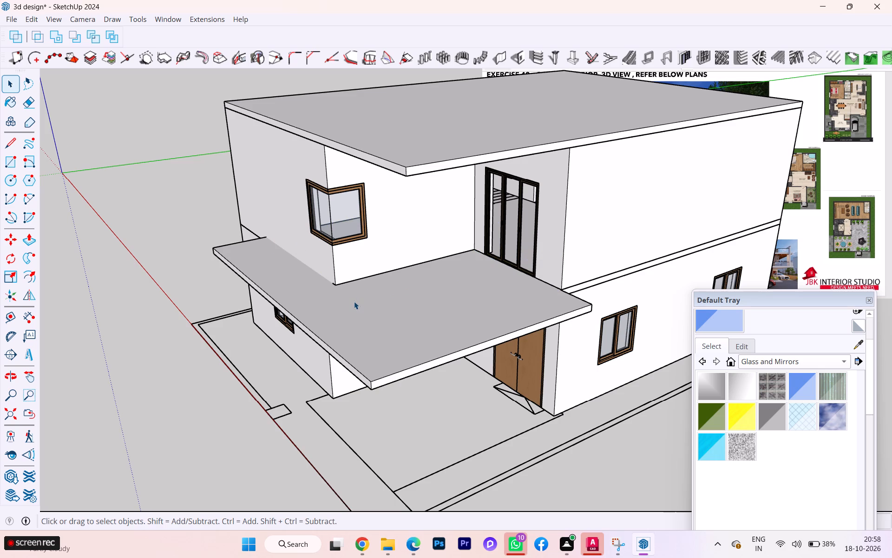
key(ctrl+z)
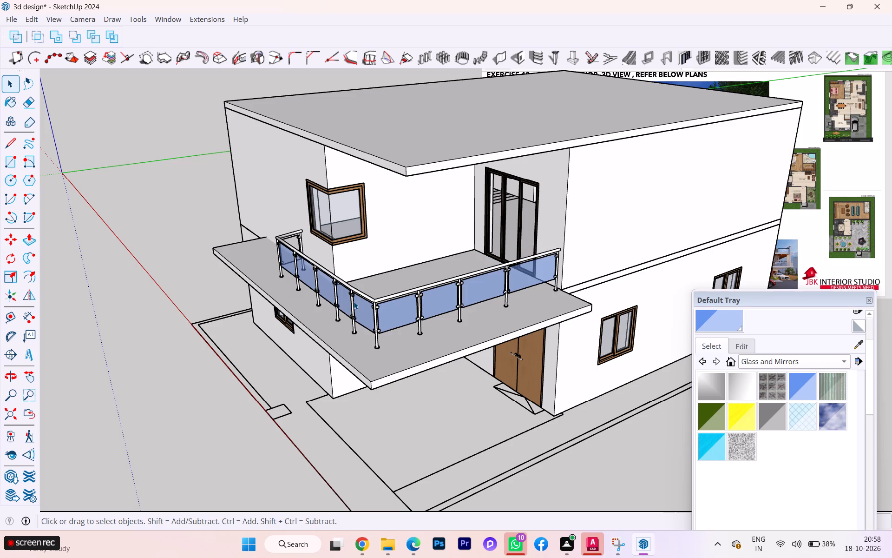
Open the terrace slab for editing and push its front edge face back to the ground-floor front wall.
scroll(324, 310, up, 1)
scroll(322, 324, down, 1)
middle_drag(334, 327, 553, 348)
scroll(432, 353, up, 3)
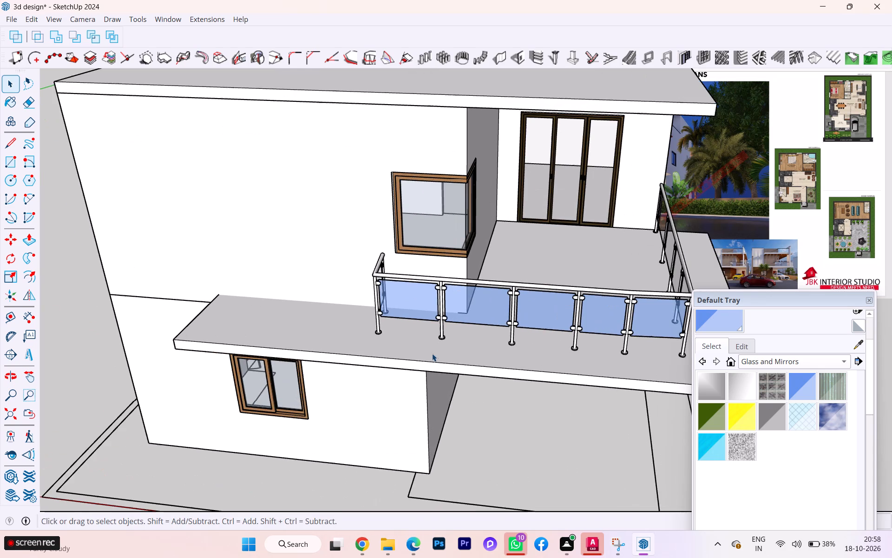
scroll(424, 373, up, 2)
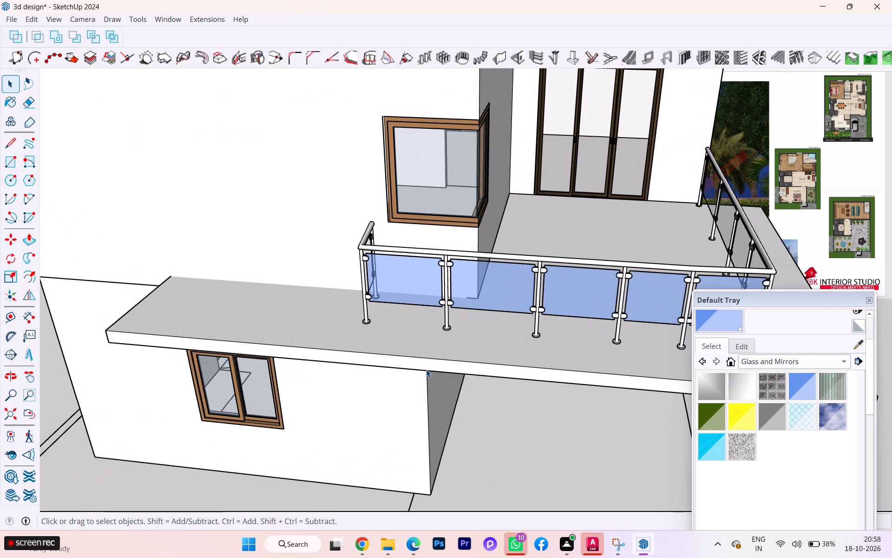
click(407, 362)
double_click(400, 362)
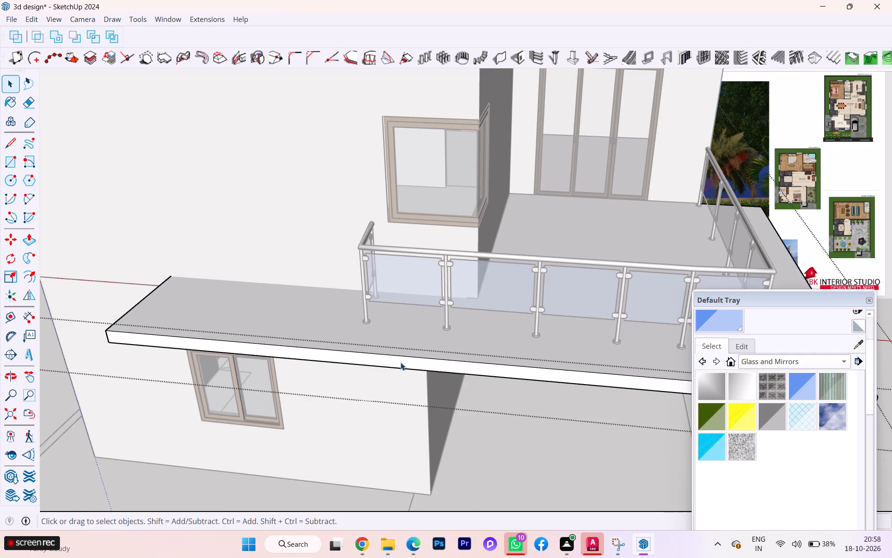
click(400, 362)
key(p)
click(395, 361)
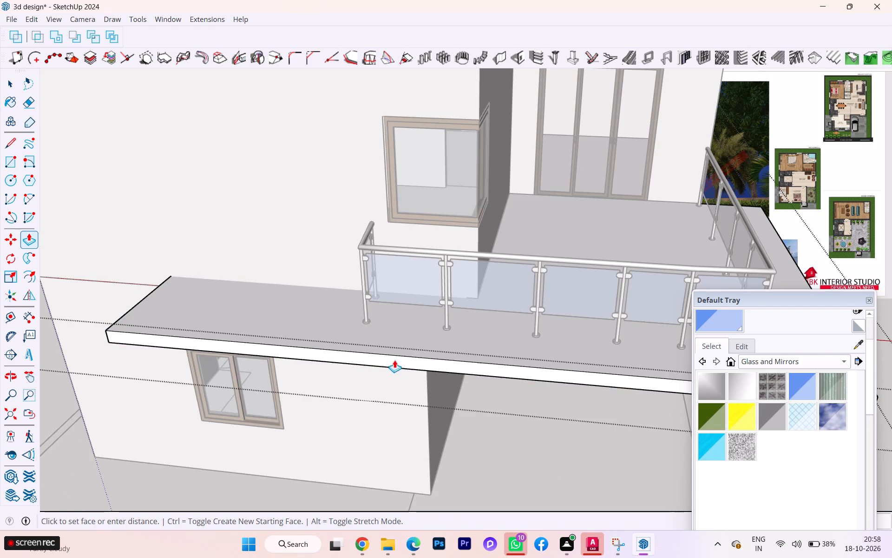
click(293, 287)
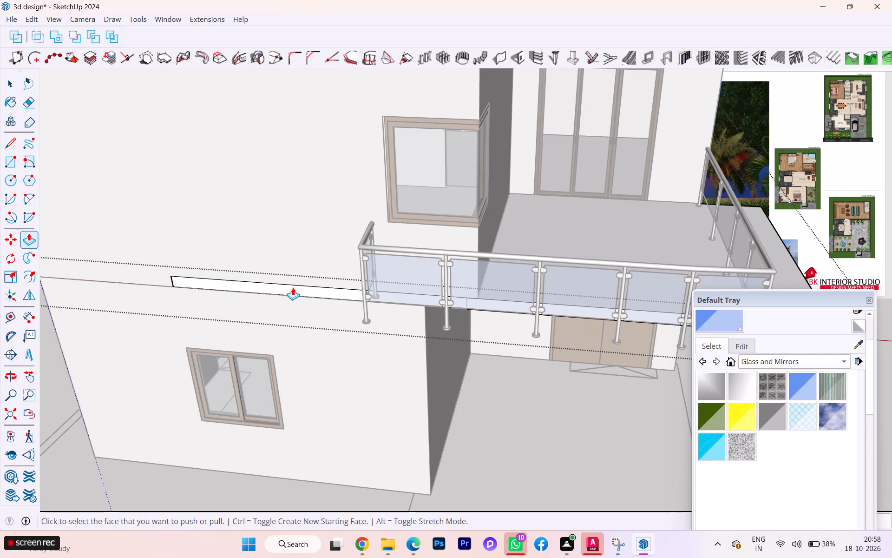
Pull the slab's front face out to the front boundary line on the ground, using a new starting face.
click(315, 290)
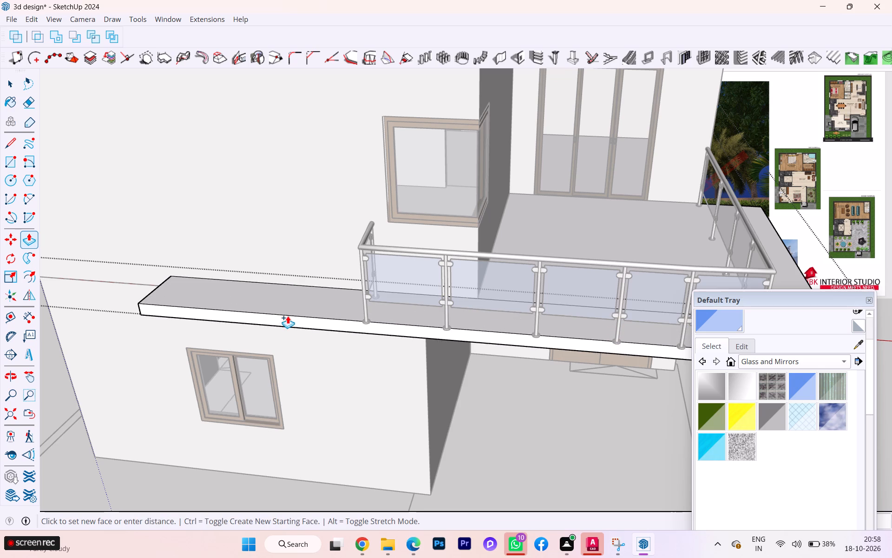
scroll(298, 351, up, 2)
scroll(298, 346, down, 1)
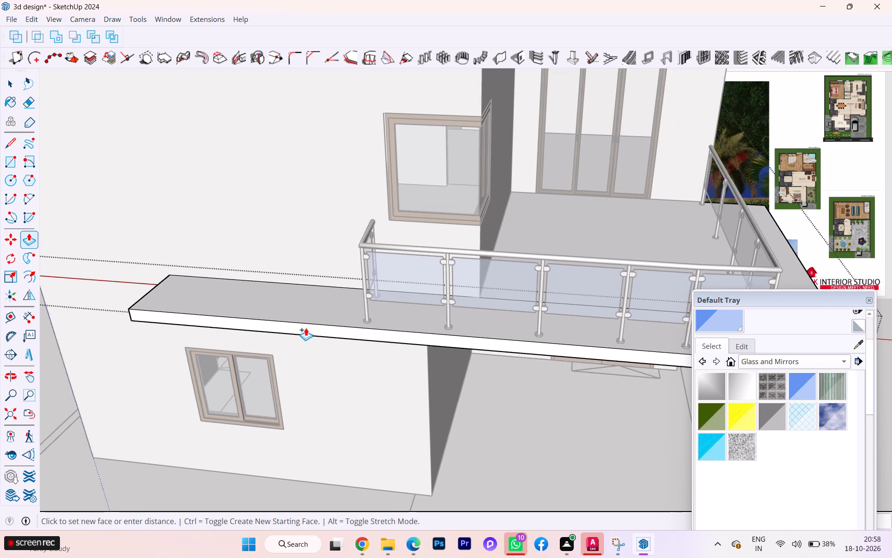
scroll(306, 328, down, 3)
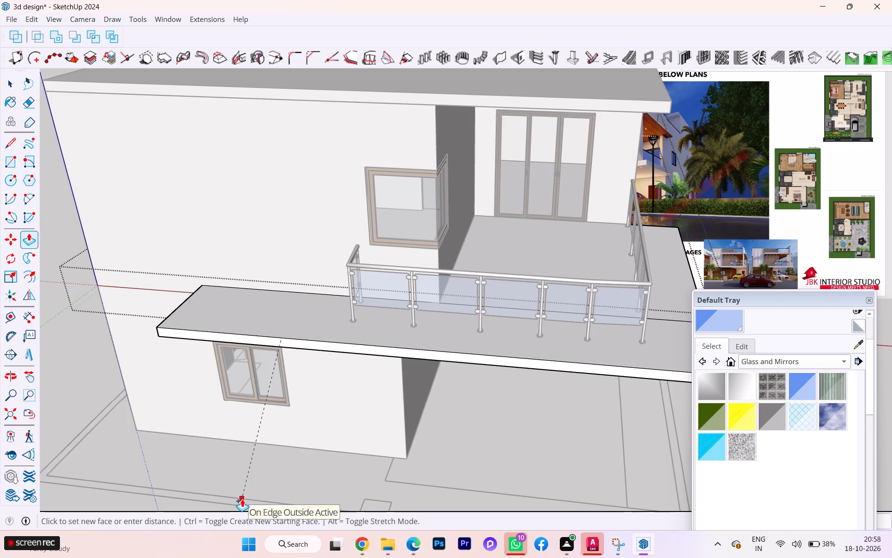
click(241, 497)
key(space)
click(66, 396)
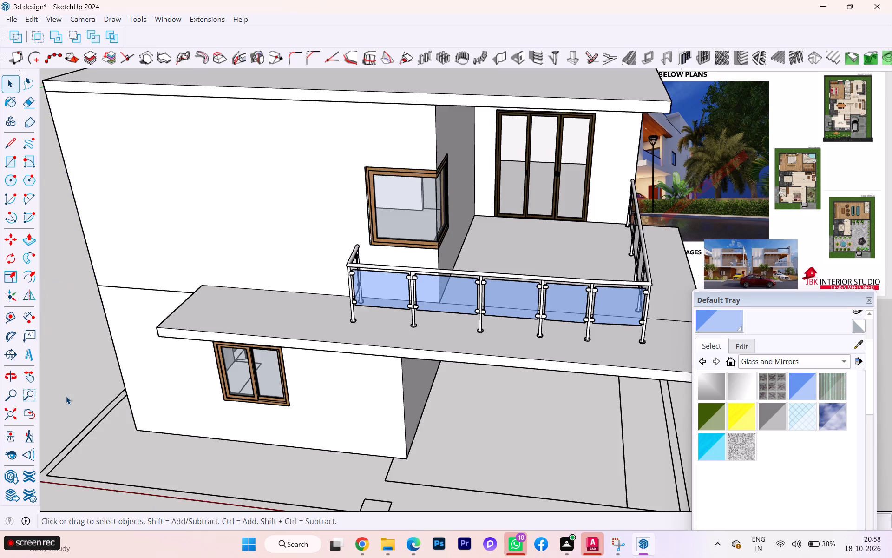
Delete the glass railing around the first-floor terrace.
scroll(431, 371, down, 2)
middle_drag(474, 368, 185, 392)
click(332, 327)
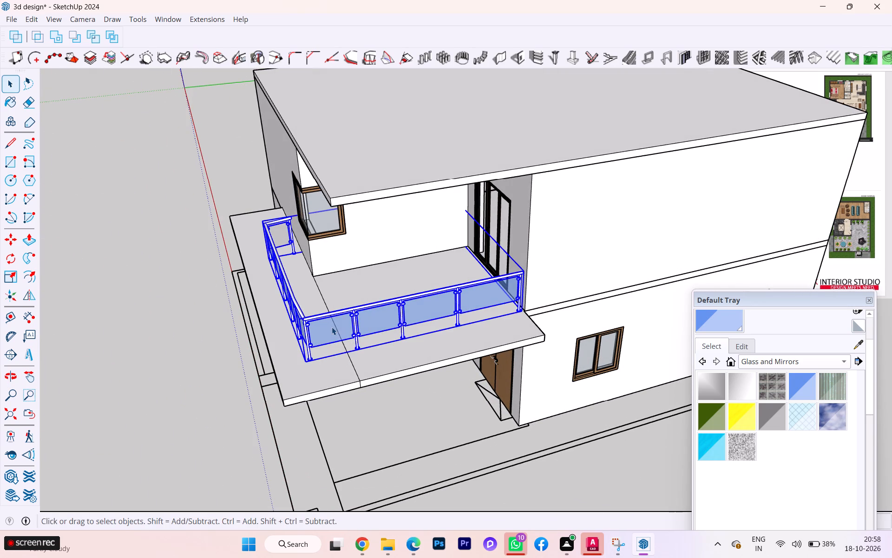
key(Delete)
Open the terrace slab for editing and erase the short vertical seam on its side edge above the entrance.
scroll(392, 336, down, 1)
middle_drag(392, 336, 524, 330)
scroll(467, 357, down, 1)
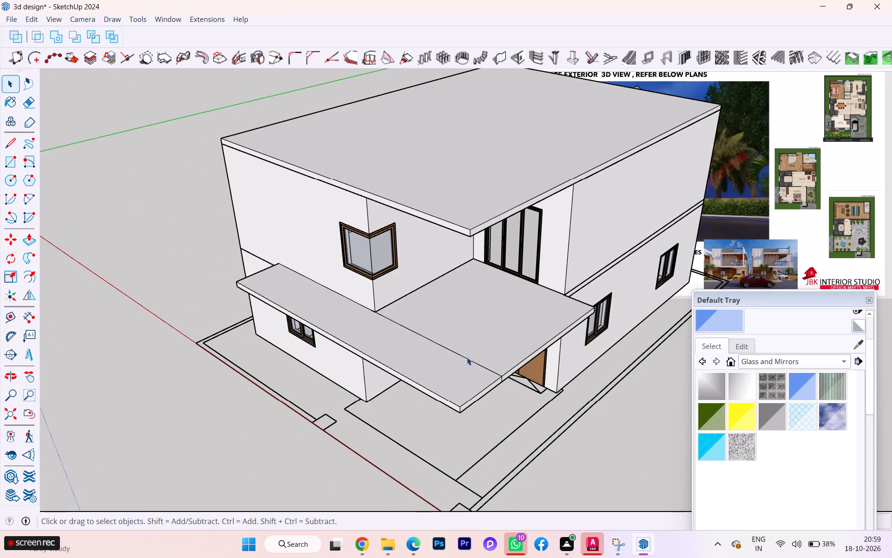
scroll(479, 364, up, 2)
scroll(512, 382, up, 4)
scroll(503, 377, down, 1)
scroll(500, 377, up, 2)
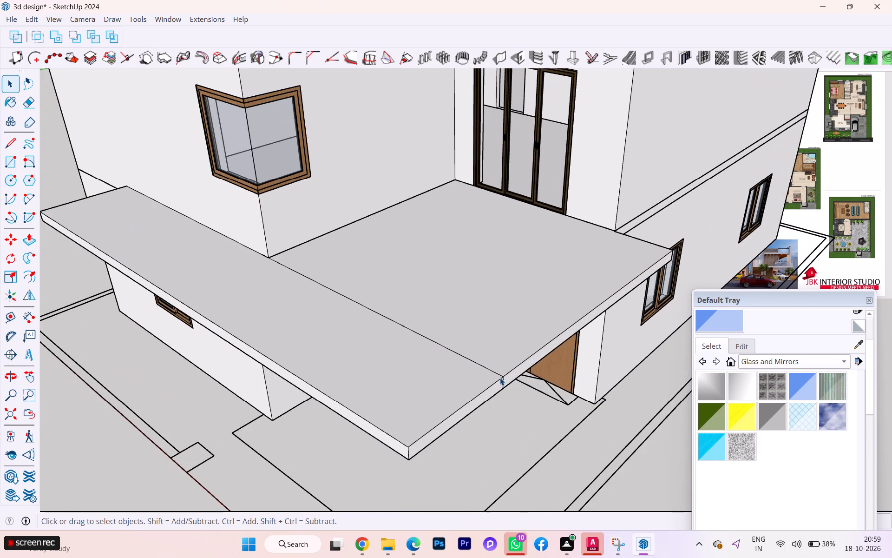
click(501, 381)
scroll(505, 380, up, 4)
click(499, 379)
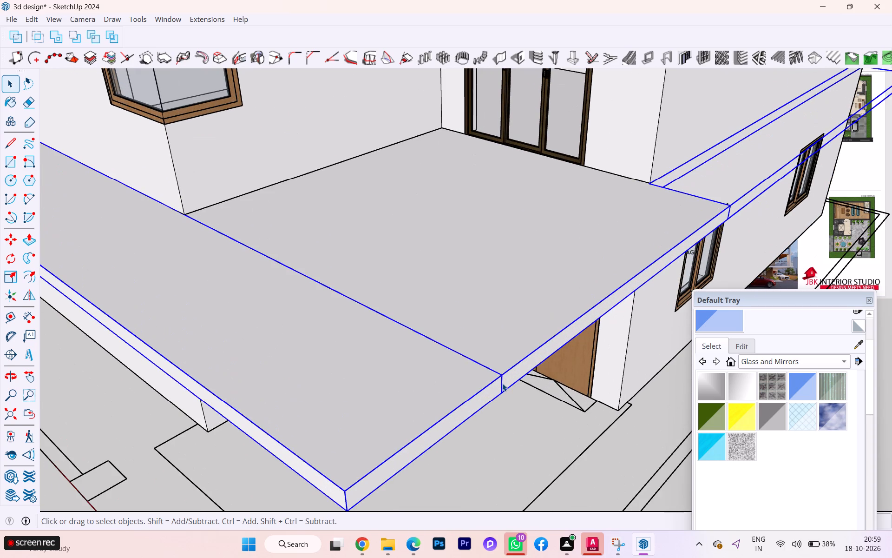
click(502, 383)
click(503, 385)
double_click(498, 385)
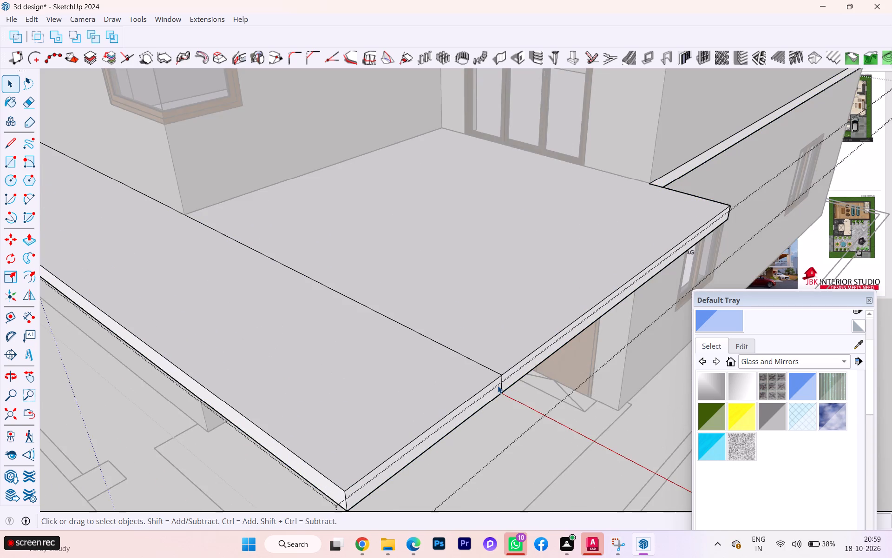
scroll(505, 381, up, 2)
scroll(505, 381, down, 1)
scroll(505, 381, up, 1)
key(e)
scroll(499, 379, up, 2)
click(502, 393)
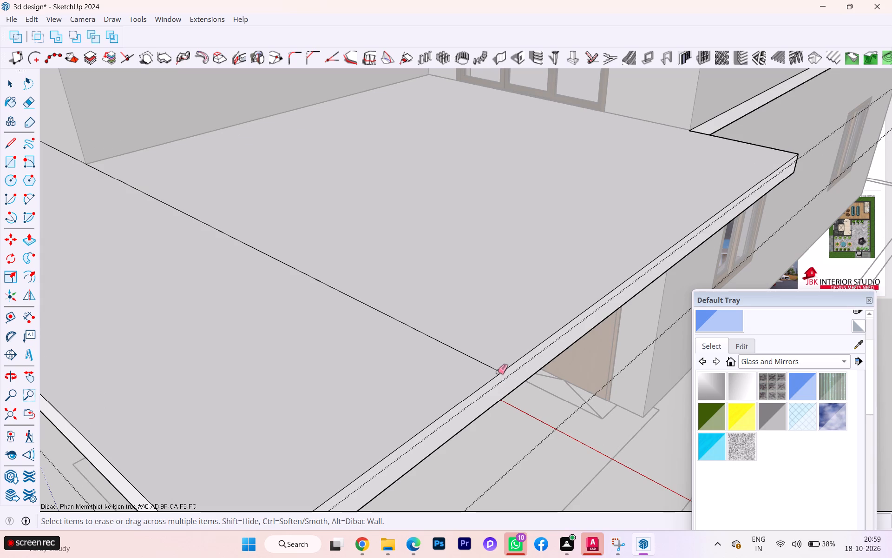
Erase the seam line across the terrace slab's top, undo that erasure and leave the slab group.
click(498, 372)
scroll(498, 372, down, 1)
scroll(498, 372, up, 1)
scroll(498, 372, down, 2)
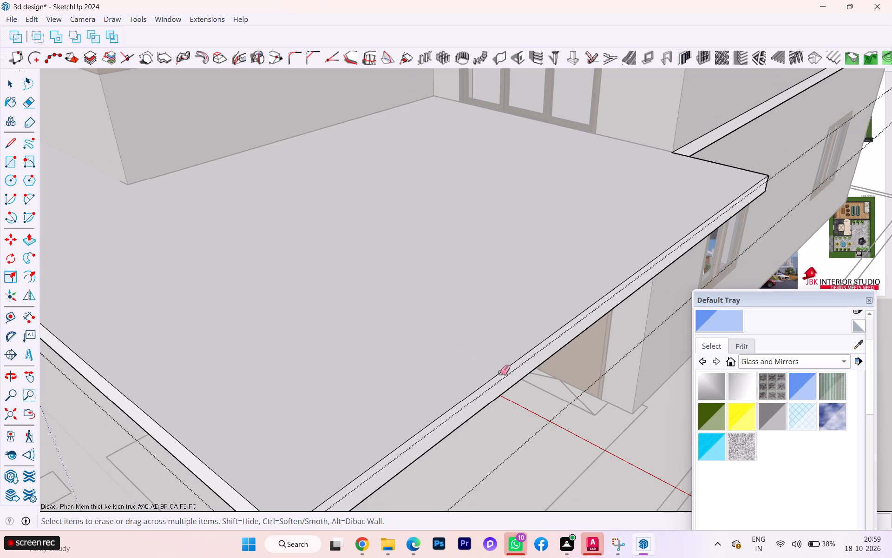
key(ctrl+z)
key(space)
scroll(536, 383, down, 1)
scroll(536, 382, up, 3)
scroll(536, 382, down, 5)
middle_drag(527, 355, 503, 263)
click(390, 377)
Examine the terrace slab and the house massing from the side and the front against the reference render.
middle_drag(457, 356, 426, 397)
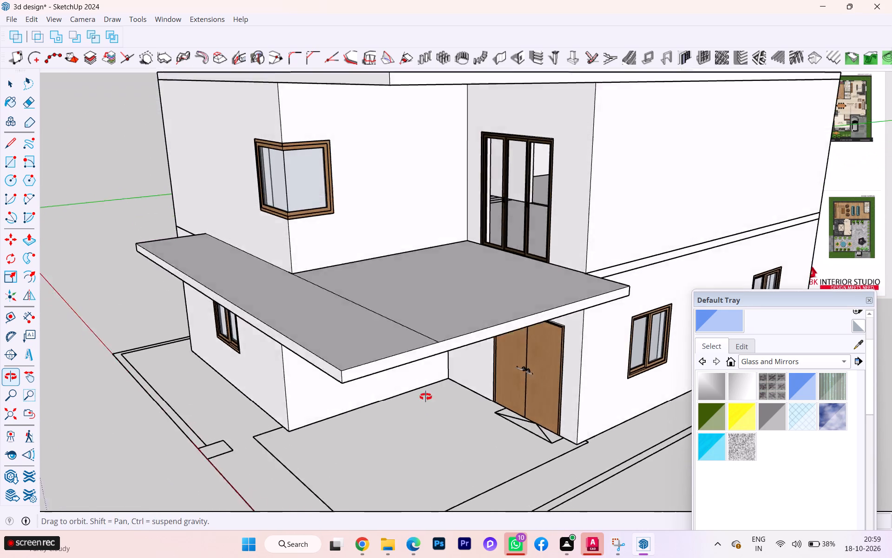
middle_drag(426, 397, 424, 414)
scroll(328, 340, down, 1)
middle_drag(328, 340, 506, 341)
scroll(452, 340, down, 1)
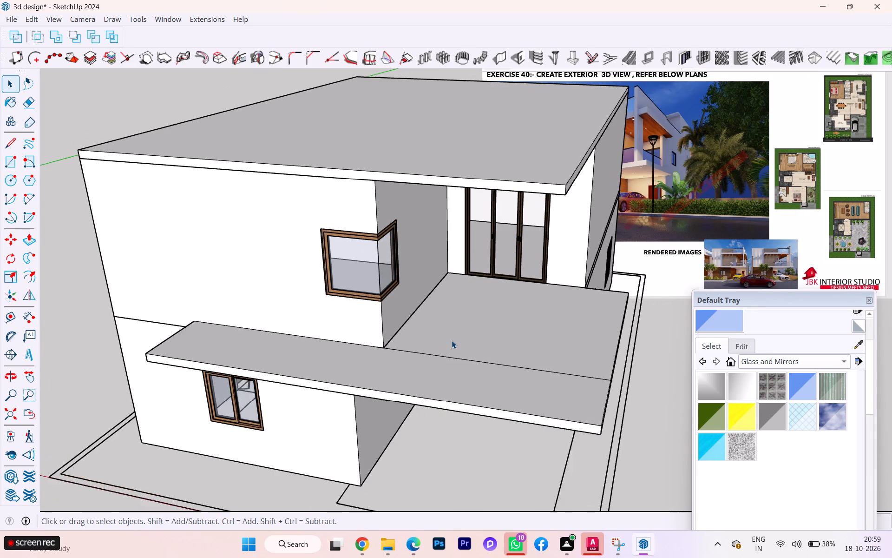
scroll(452, 340, down, 5)
middle_drag(467, 372, 453, 351)
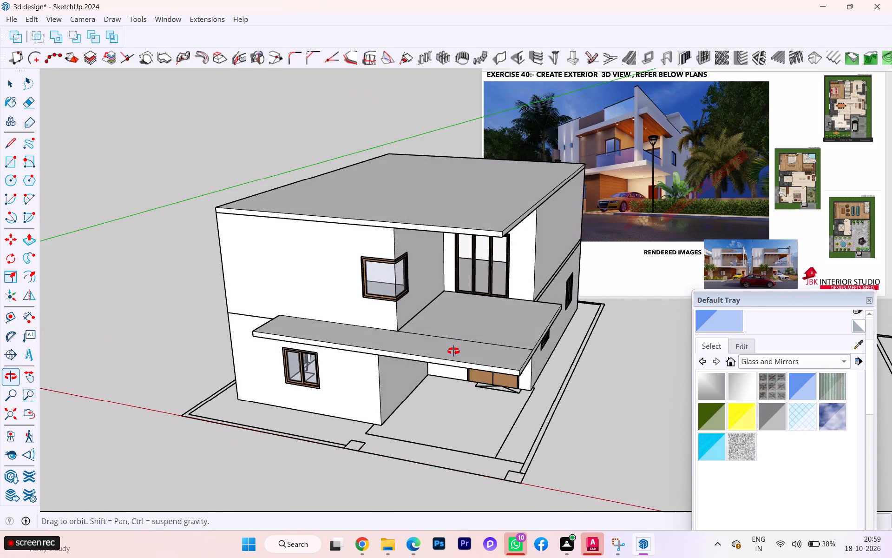
middle_drag(453, 351, 570, 325)
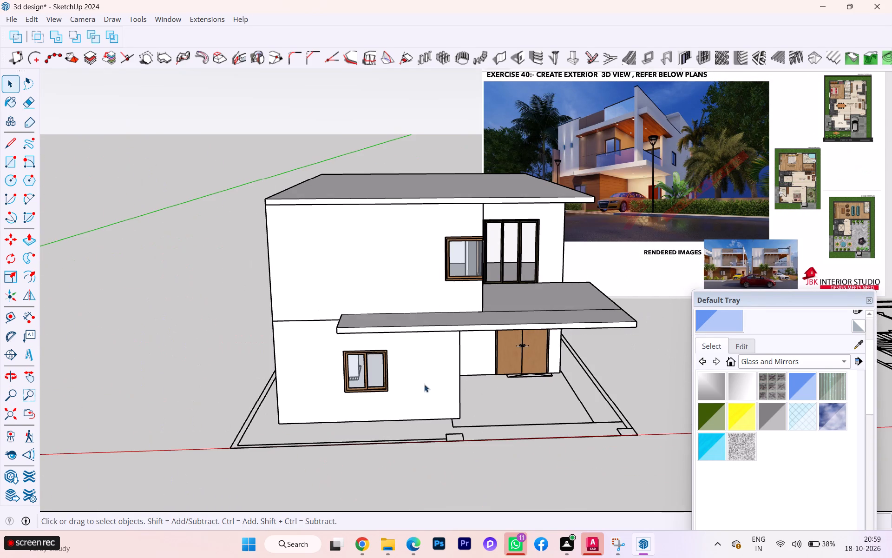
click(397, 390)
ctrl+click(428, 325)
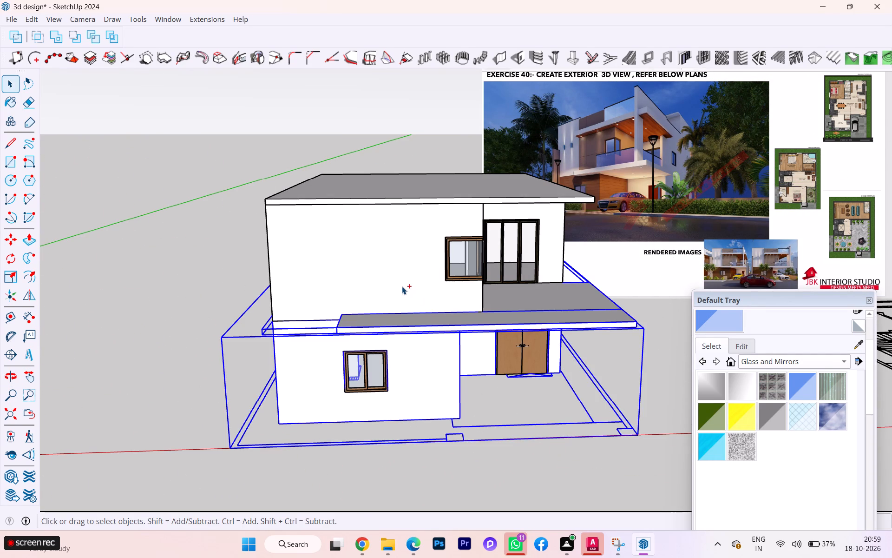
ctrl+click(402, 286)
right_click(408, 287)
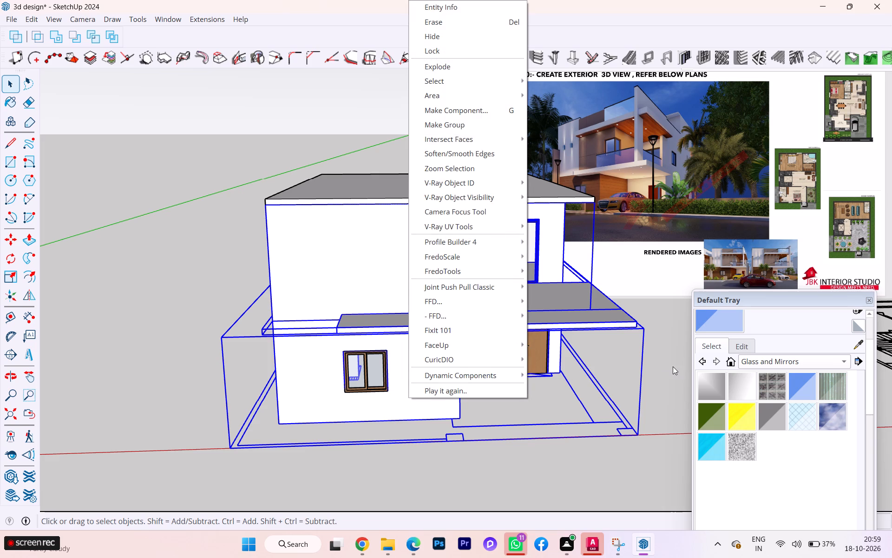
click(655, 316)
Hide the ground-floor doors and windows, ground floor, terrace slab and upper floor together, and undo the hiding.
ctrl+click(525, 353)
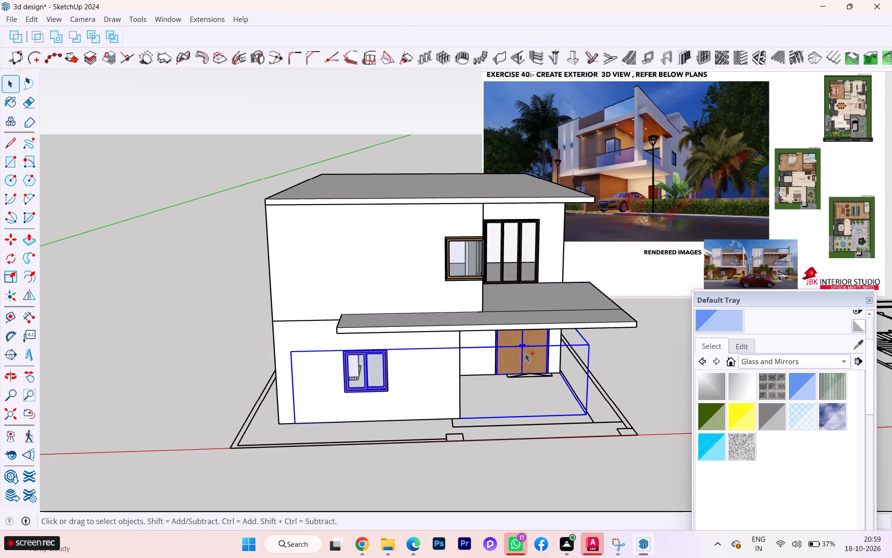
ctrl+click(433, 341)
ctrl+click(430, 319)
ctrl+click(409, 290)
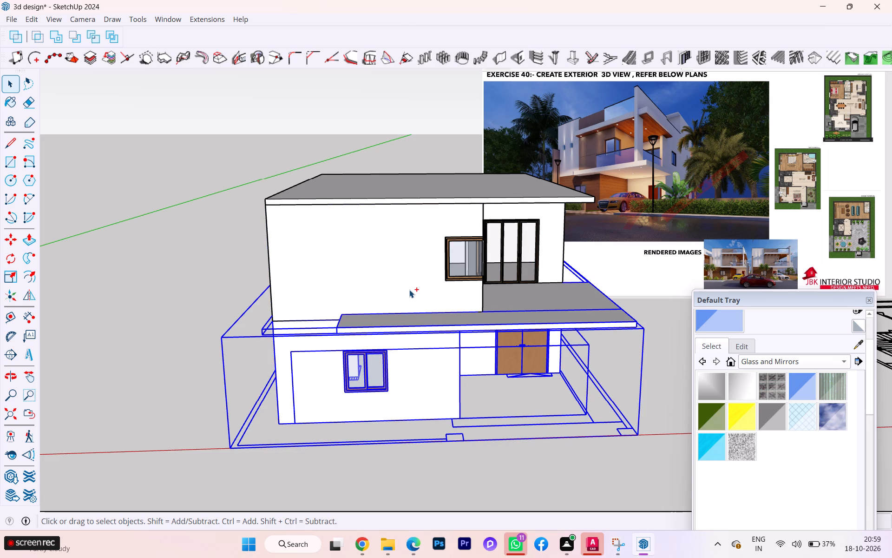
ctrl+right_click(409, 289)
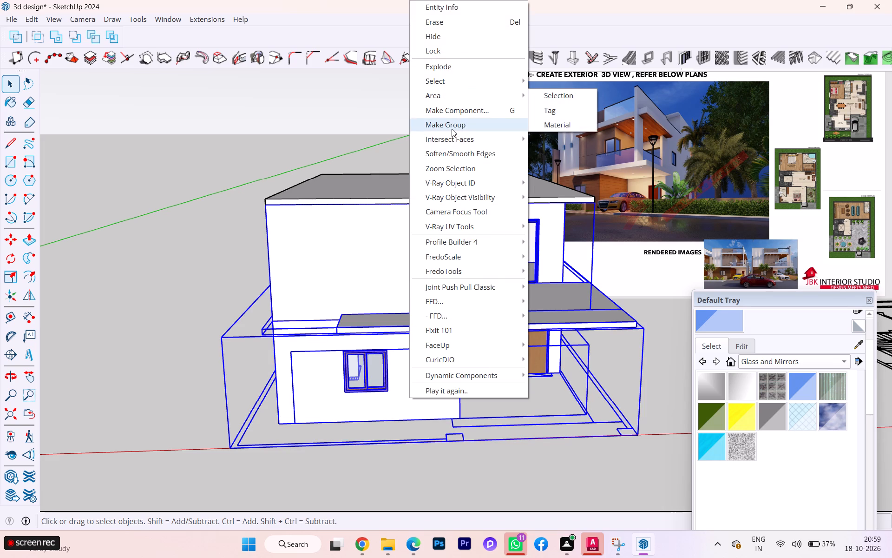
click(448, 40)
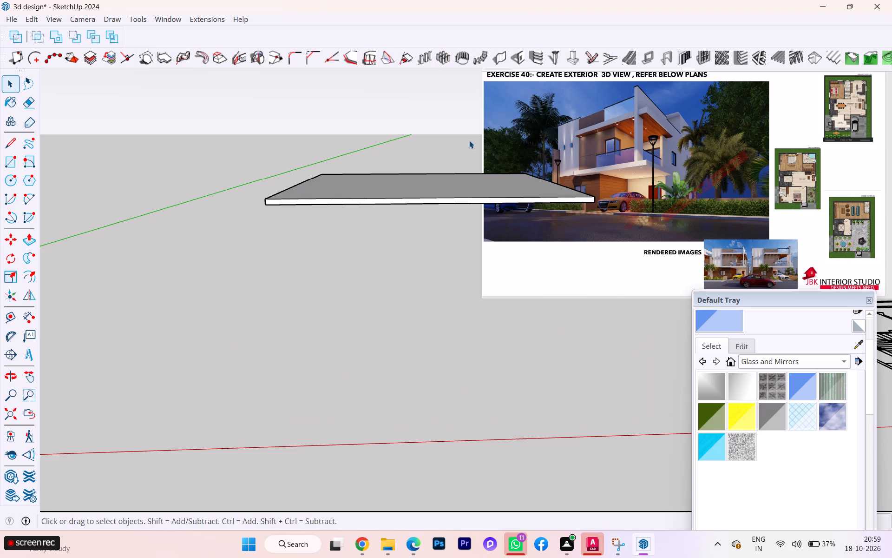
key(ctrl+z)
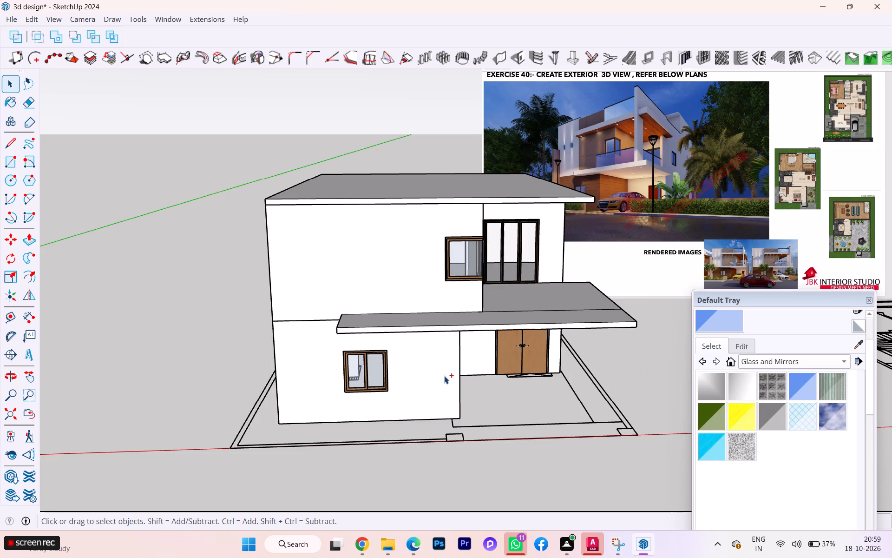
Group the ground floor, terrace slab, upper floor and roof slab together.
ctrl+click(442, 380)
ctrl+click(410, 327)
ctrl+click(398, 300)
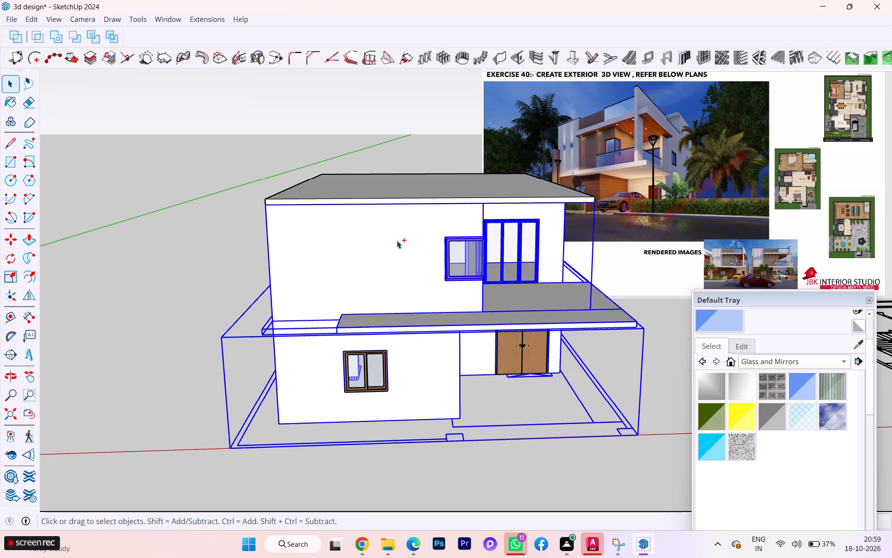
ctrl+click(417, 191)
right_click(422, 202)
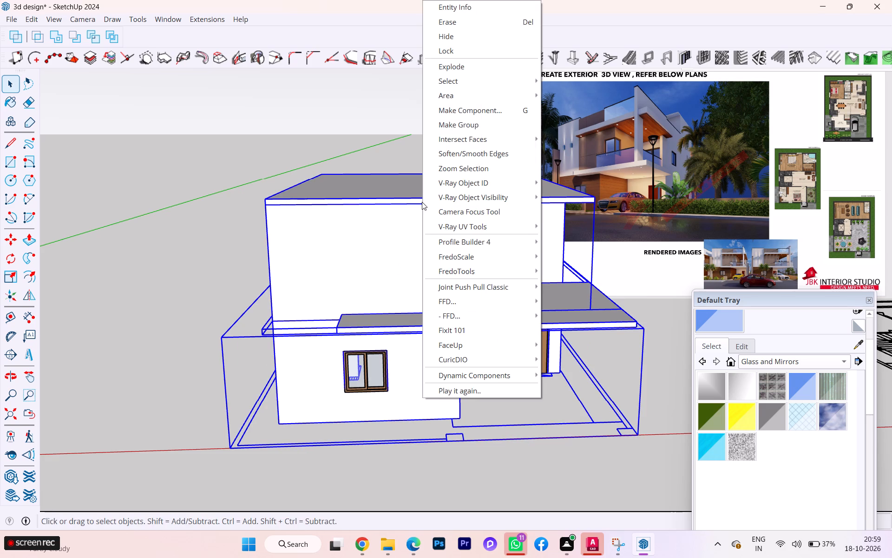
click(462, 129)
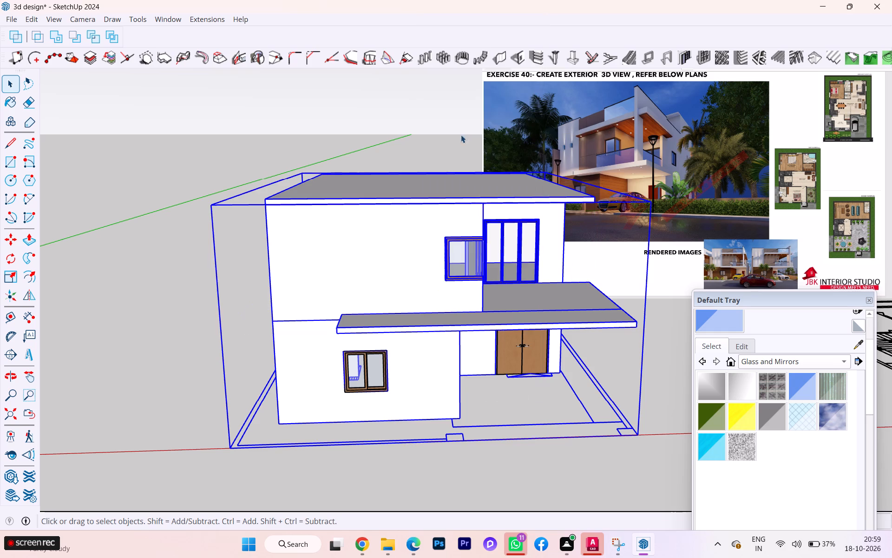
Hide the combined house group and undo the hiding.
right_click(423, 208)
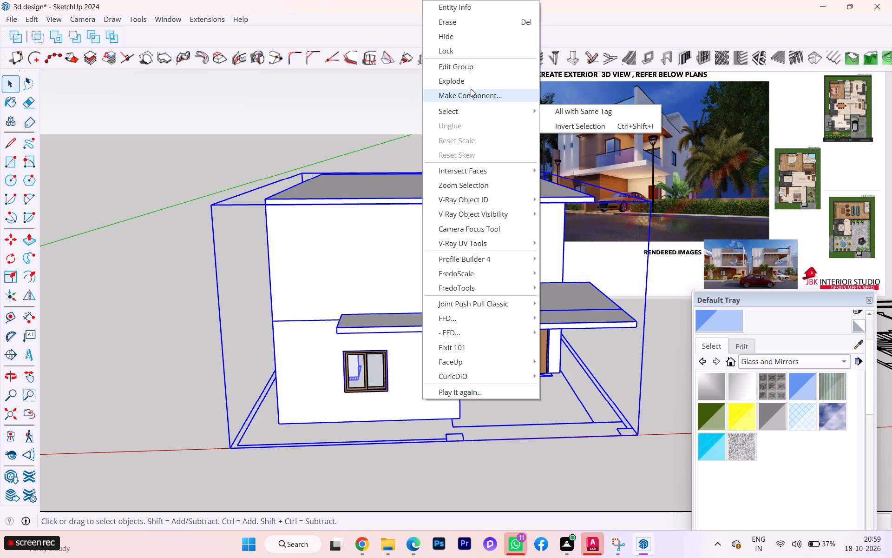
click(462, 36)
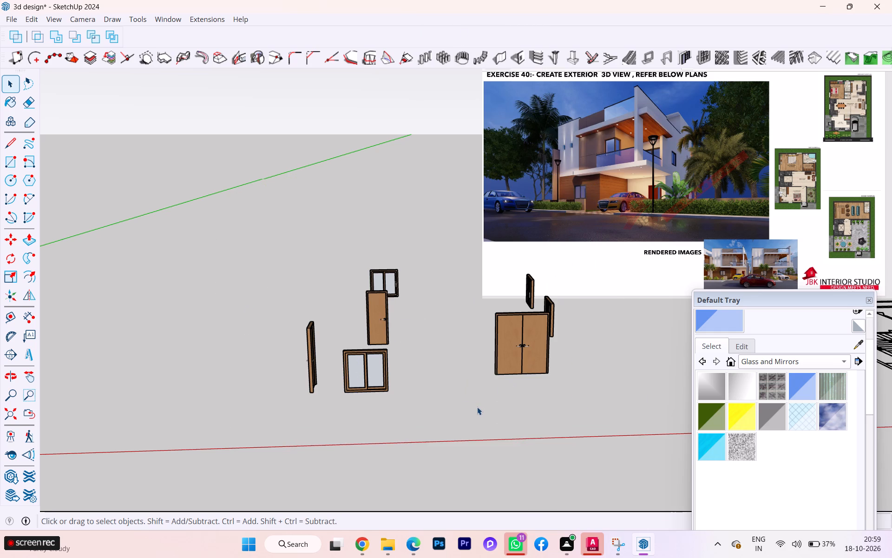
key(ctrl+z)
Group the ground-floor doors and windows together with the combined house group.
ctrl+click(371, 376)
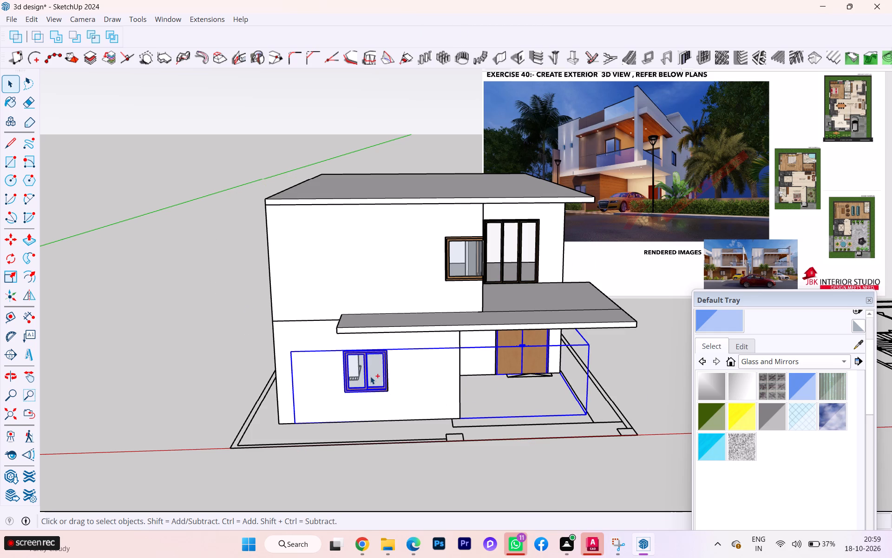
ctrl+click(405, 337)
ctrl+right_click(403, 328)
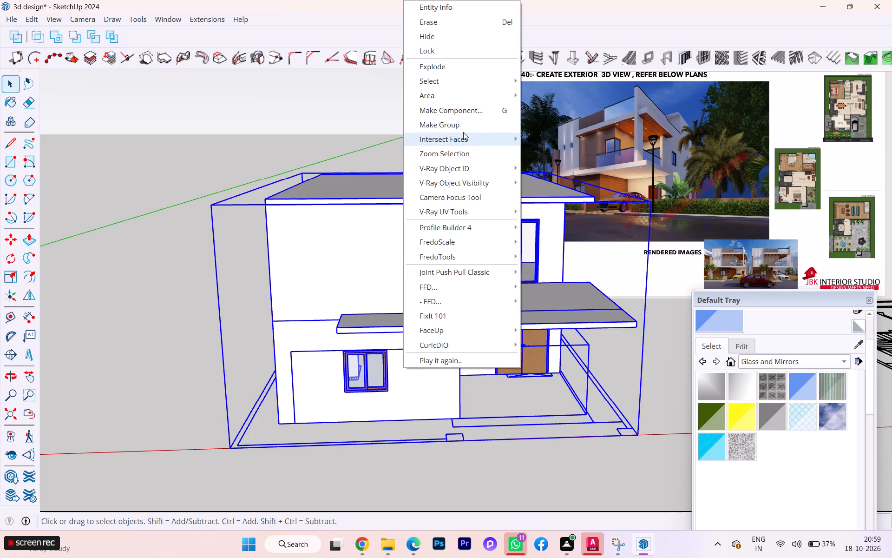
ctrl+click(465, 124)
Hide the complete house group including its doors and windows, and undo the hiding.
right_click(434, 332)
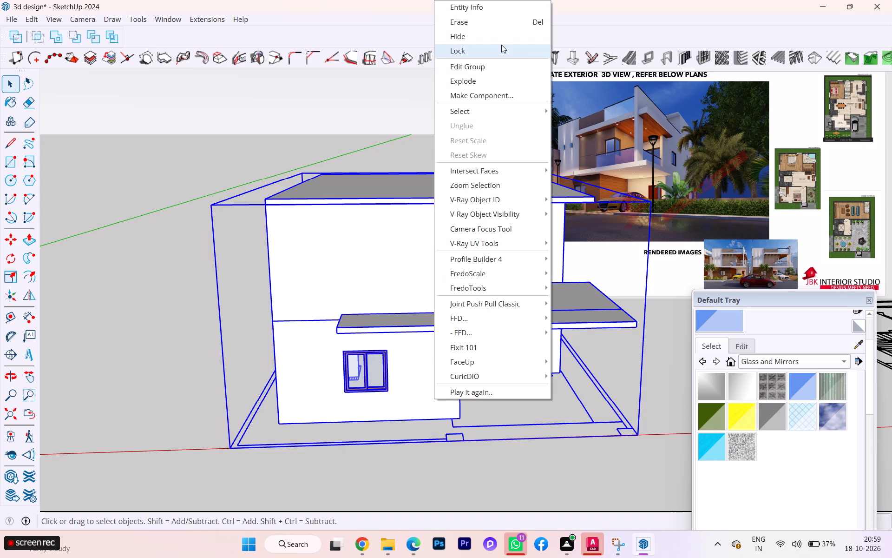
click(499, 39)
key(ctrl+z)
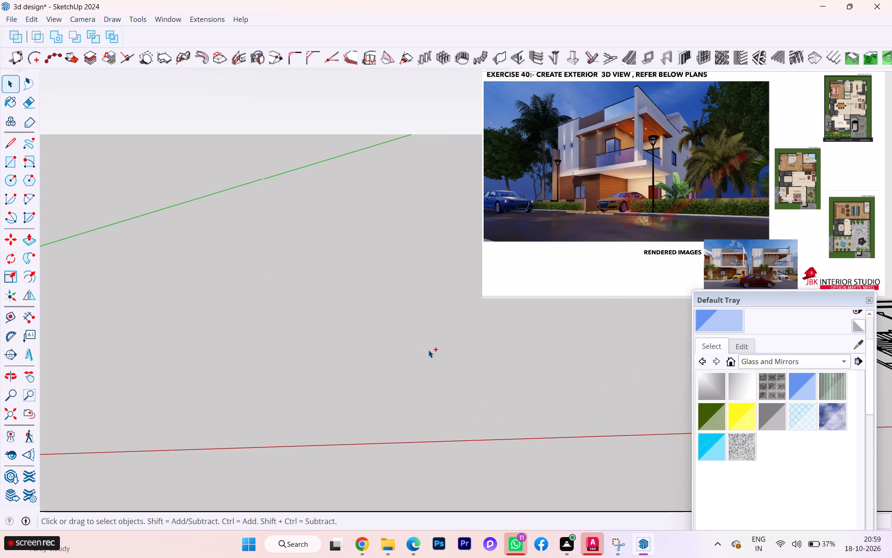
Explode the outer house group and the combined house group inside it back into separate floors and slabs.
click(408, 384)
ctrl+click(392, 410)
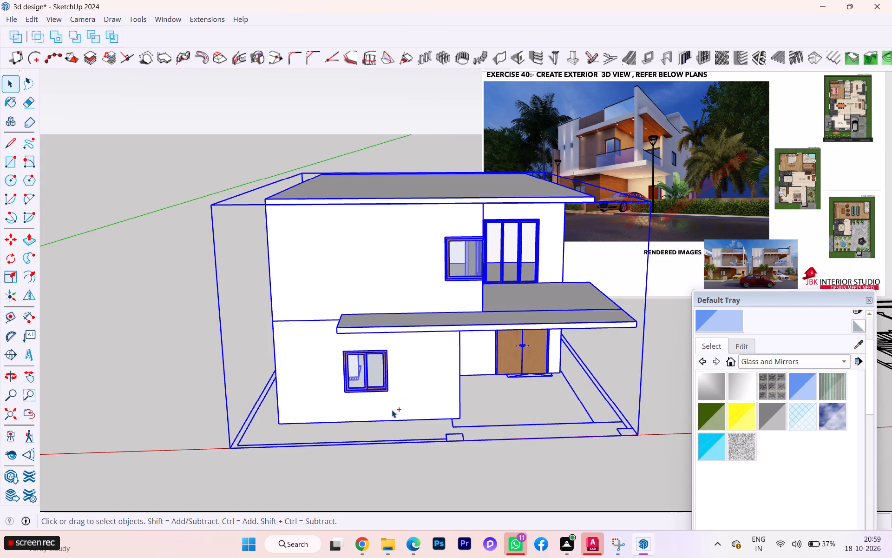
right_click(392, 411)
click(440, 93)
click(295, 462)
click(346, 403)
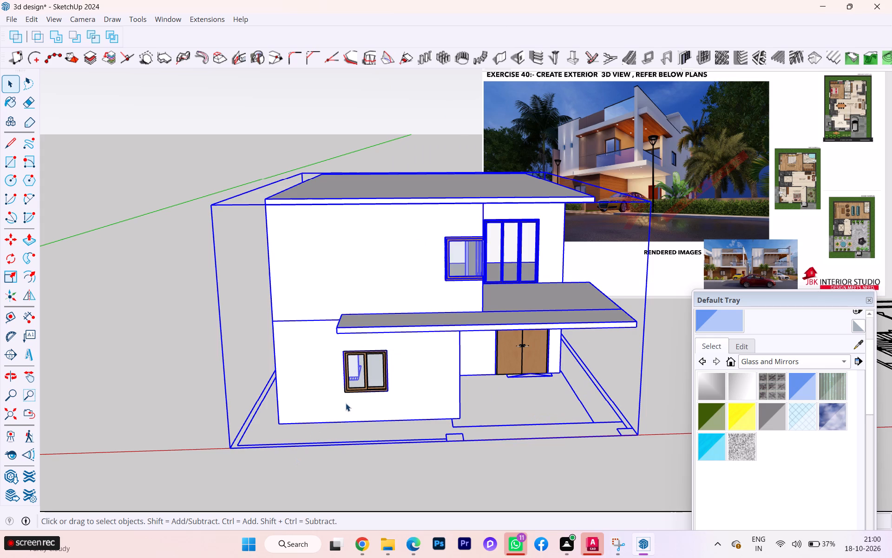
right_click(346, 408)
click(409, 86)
Open the ground-floor group to check its front wall and window as separate objects, and close it again.
click(334, 476)
click(358, 422)
click(366, 414)
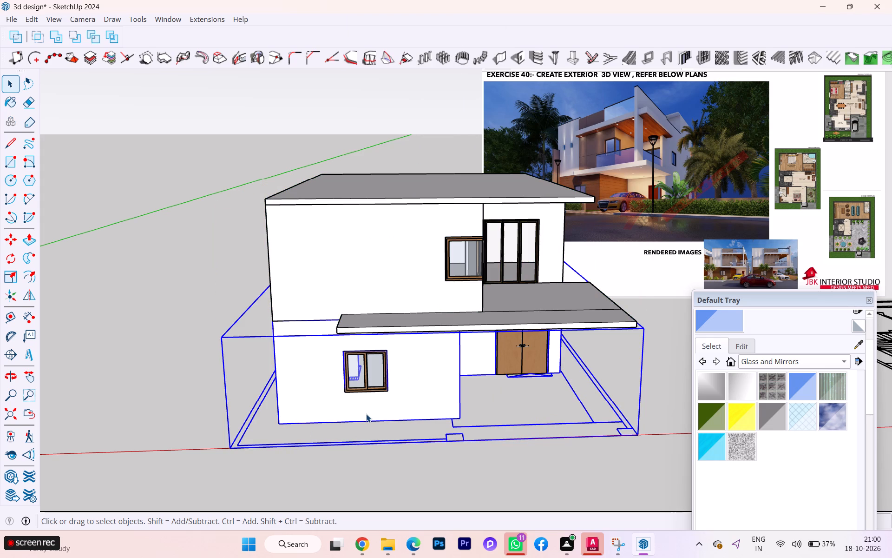
double_click(366, 414)
click(367, 415)
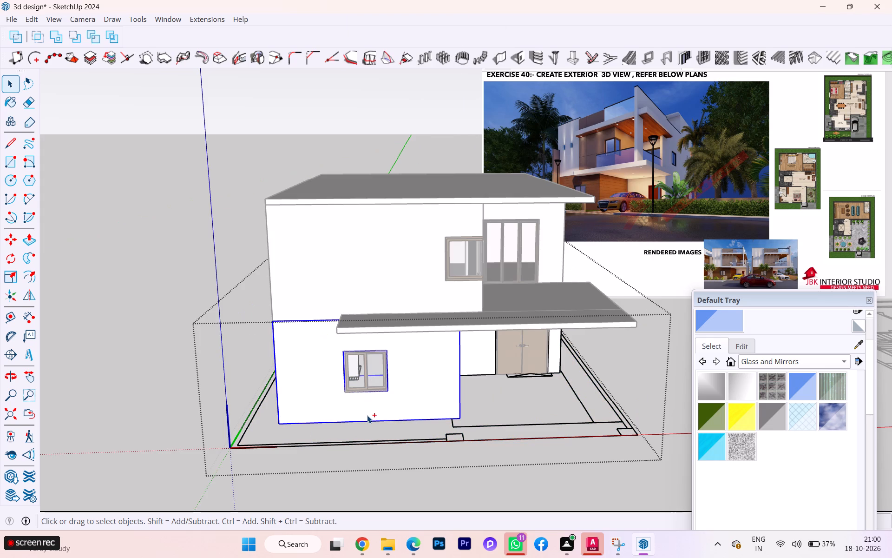
ctrl+click(365, 377)
click(369, 457)
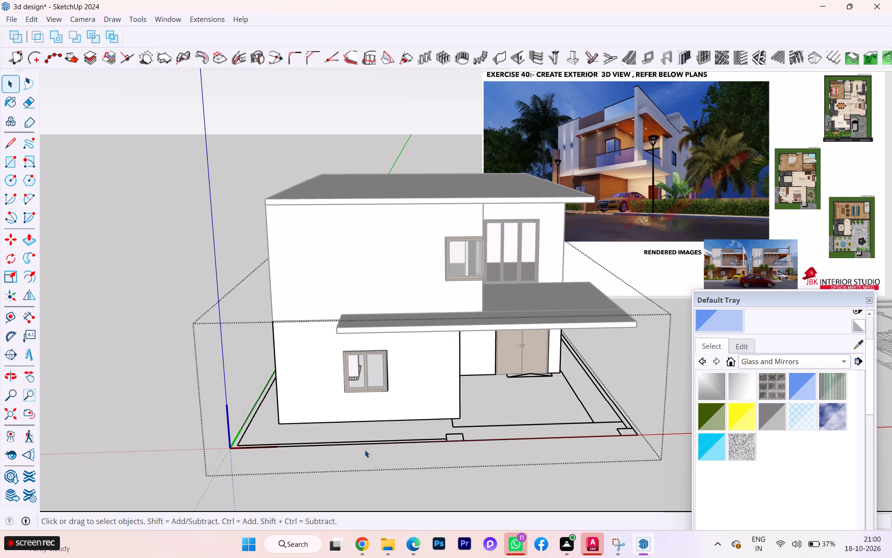
double_click(329, 468)
click(267, 449)
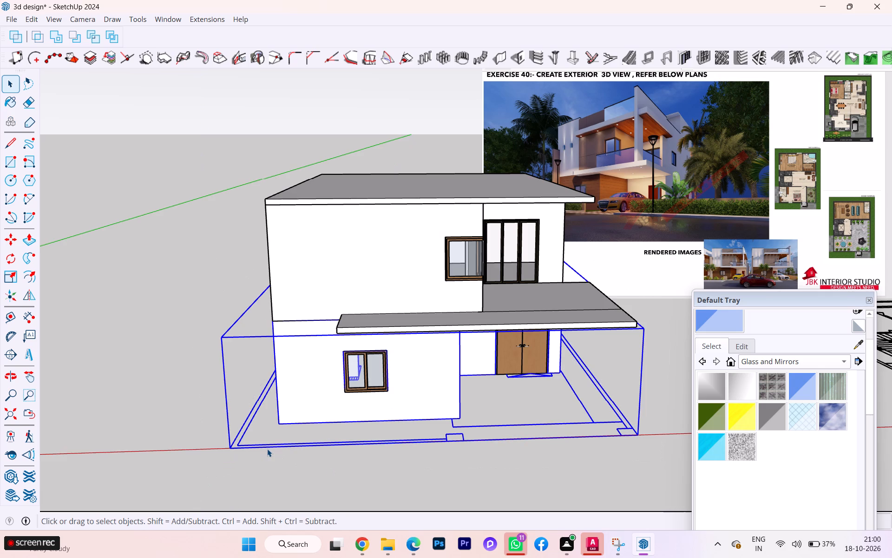
scroll(267, 449, down, 2)
scroll(267, 449, up, 1)
scroll(425, 468, down, 12)
scroll(420, 472, up, 1)
scroll(420, 472, down, 1)
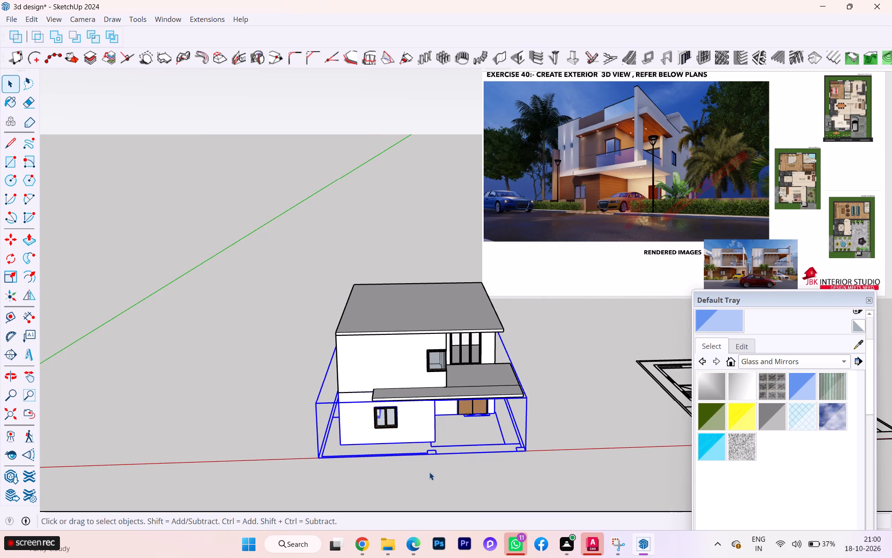
click(429, 472)
Trace the middle front boundary pillar with a rectangle on the separate floor plan beside the house.
scroll(380, 407, down, 2)
scroll(362, 414, up, 2)
scroll(361, 415, down, 4)
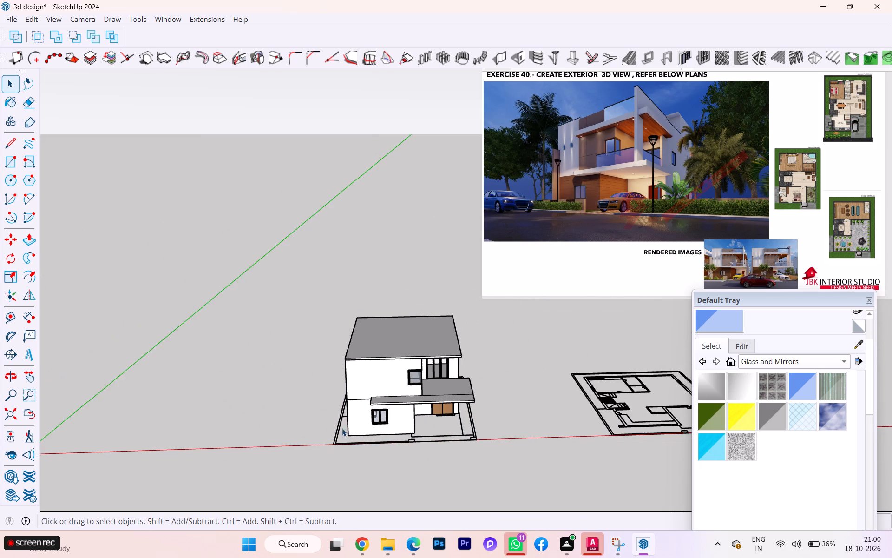
scroll(583, 363, down, 2)
scroll(568, 410, down, 2)
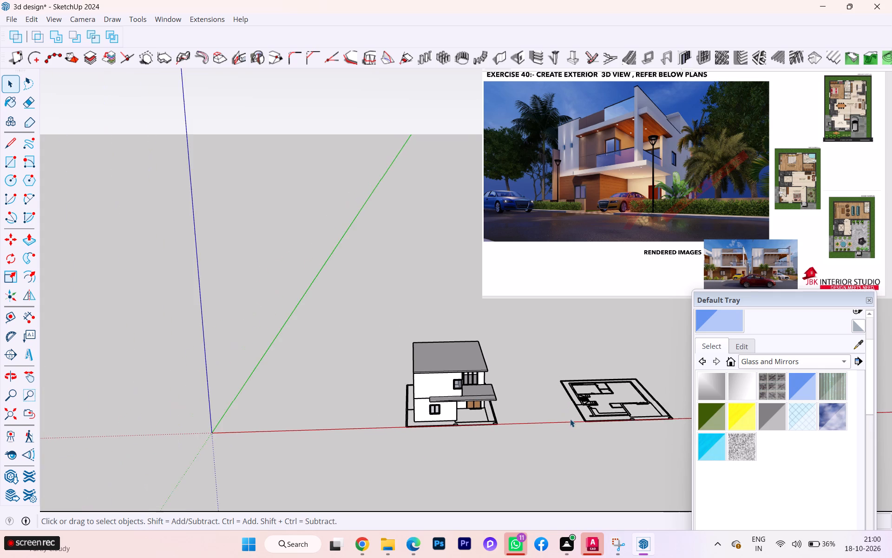
scroll(618, 427, up, 2)
scroll(624, 422, down, 1)
scroll(624, 422, up, 5)
scroll(624, 422, down, 2)
middle_drag(624, 422, 573, 509)
scroll(619, 451, up, 1)
scroll(619, 450, down, 1)
scroll(619, 450, up, 3)
scroll(628, 413, down, 1)
scroll(628, 412, up, 5)
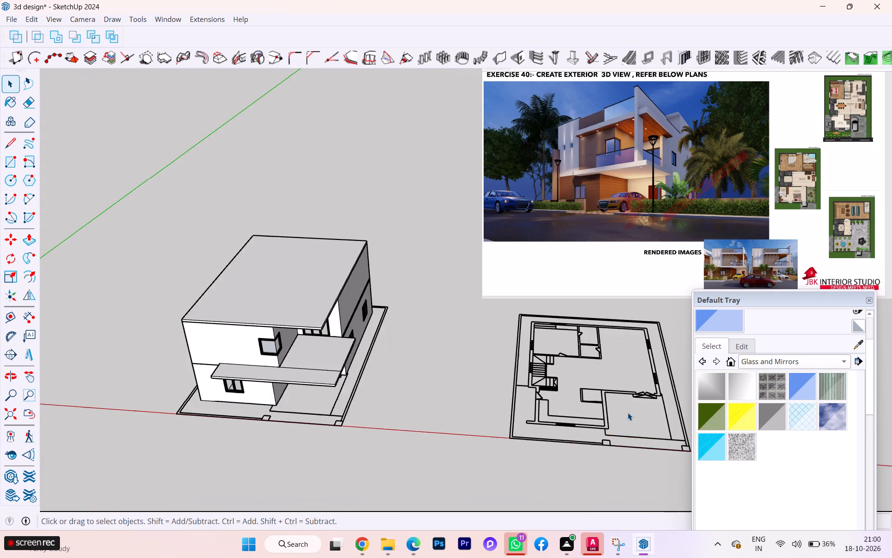
scroll(628, 412, up, 8)
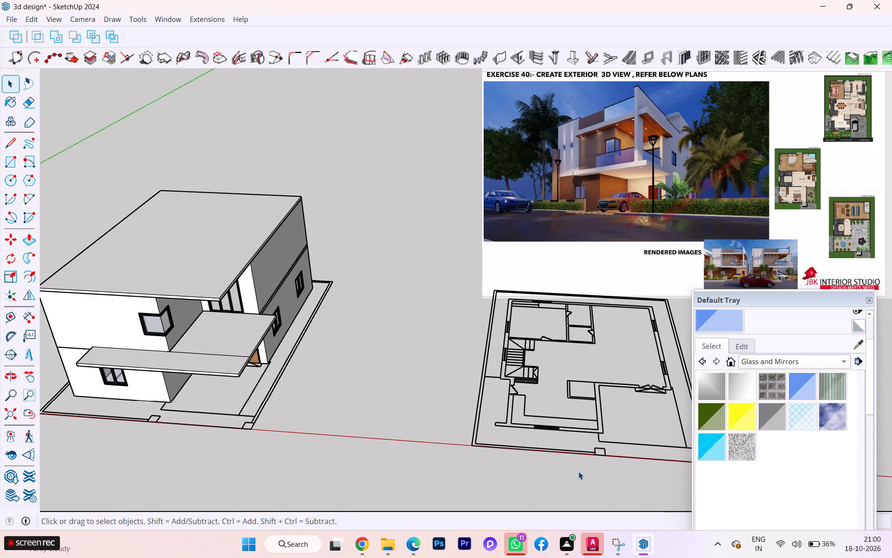
key(r)
scroll(579, 475, up, 5)
scroll(613, 438, up, 4)
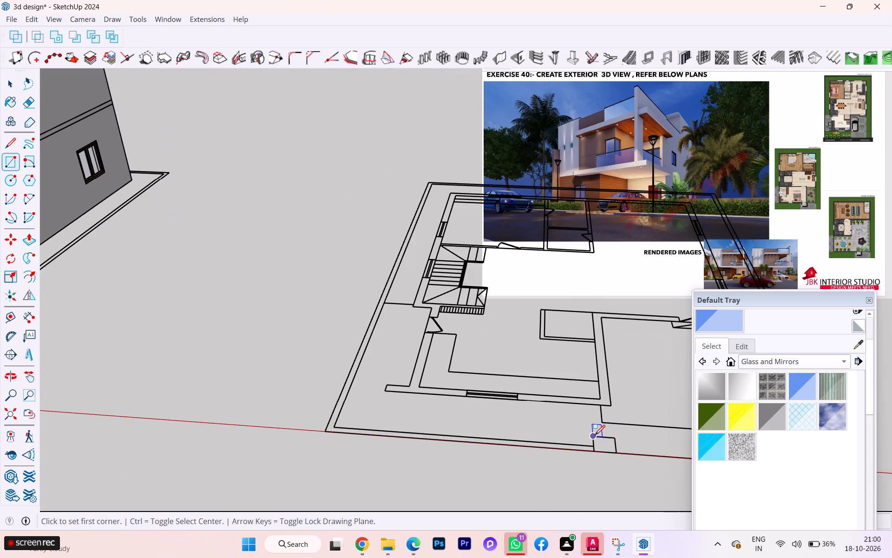
click(595, 435)
click(615, 455)
key(space)
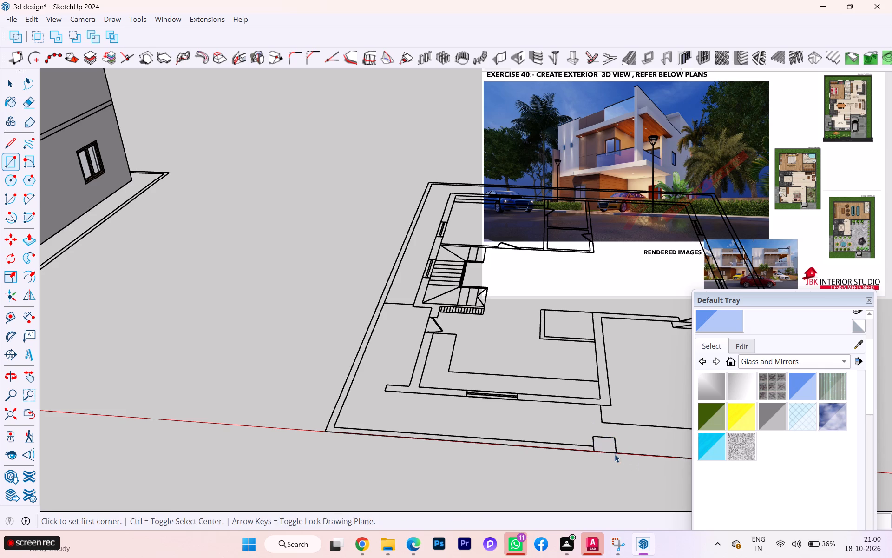
click(609, 442)
click(566, 392)
click(561, 399)
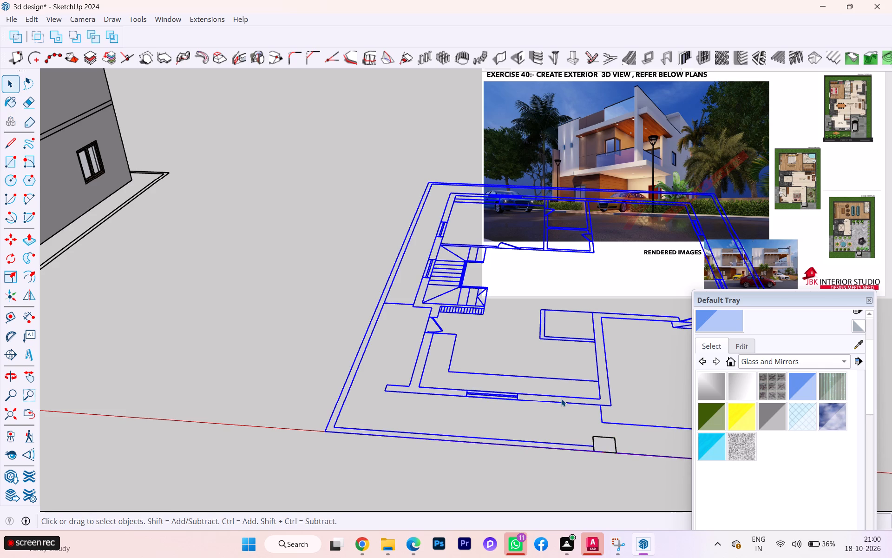
double_click(501, 466)
Trace the front corner boundary pillar on the parking side of the plan with a rectangle.
scroll(605, 448, down, 7)
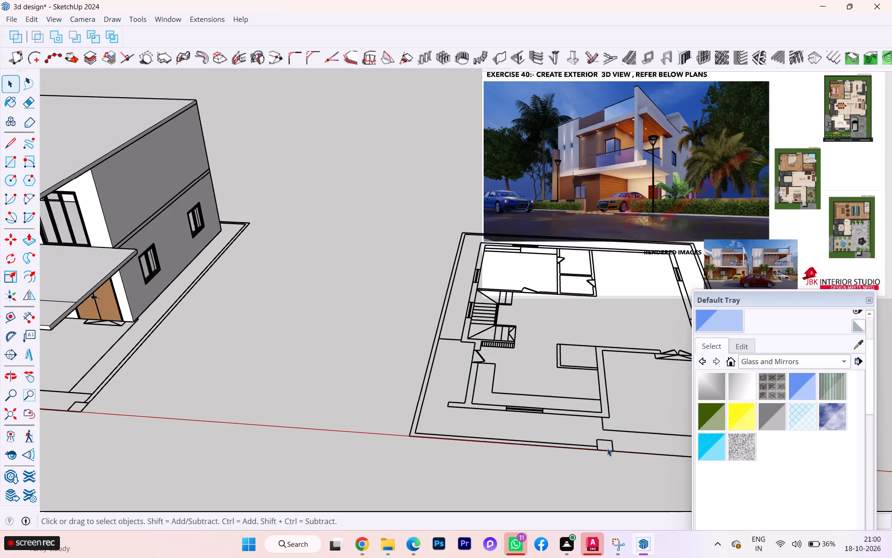
scroll(607, 448, down, 9)
scroll(603, 458, up, 4)
scroll(623, 449, down, 2)
scroll(623, 449, up, 9)
key(t)
key(r)
scroll(623, 448, up, 1)
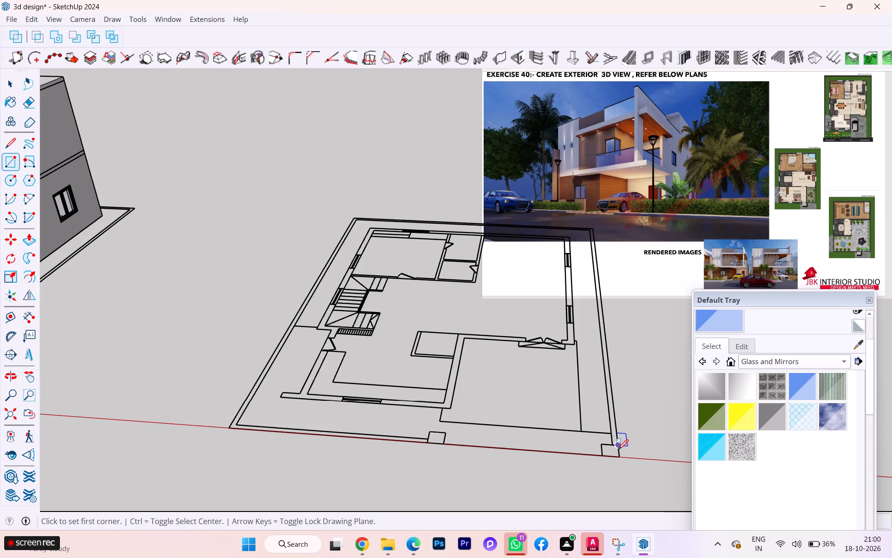
scroll(617, 450, up, 3)
scroll(616, 451, down, 1)
scroll(615, 451, up, 4)
click(601, 442)
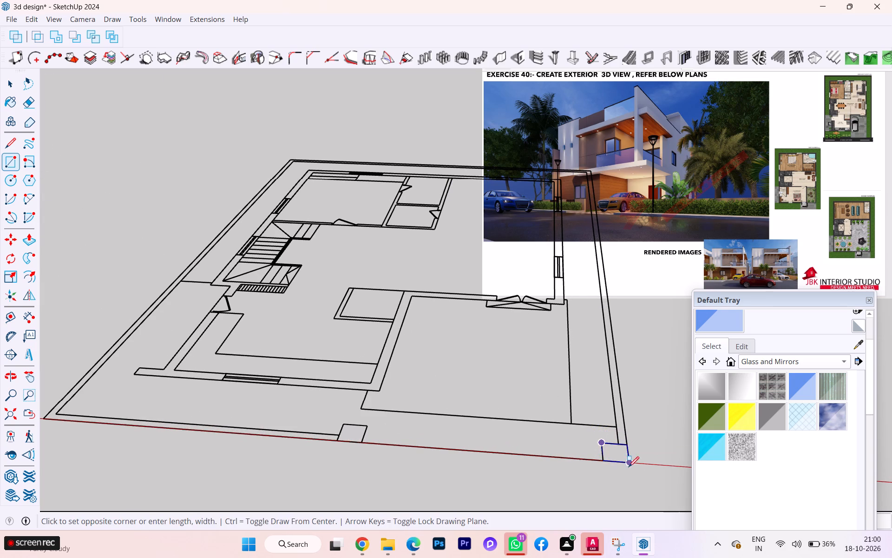
click(632, 465)
key(space)
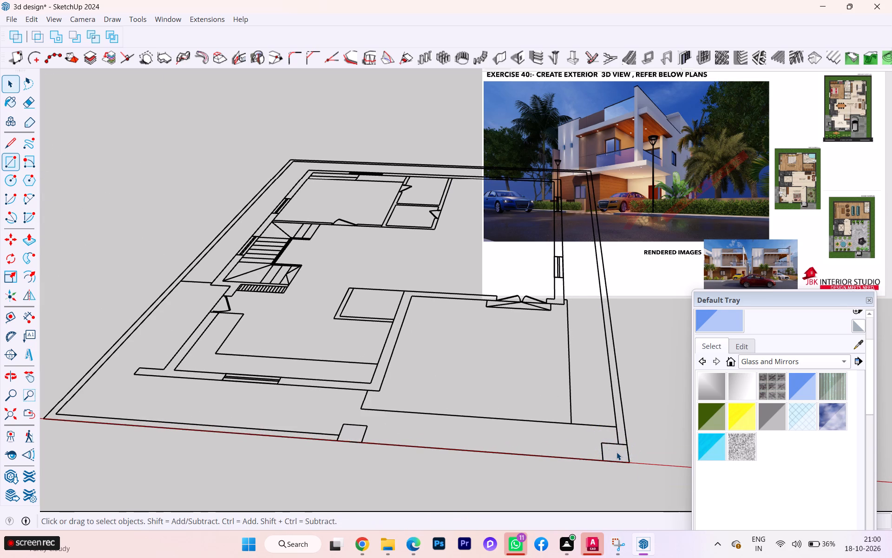
Draw a rectangle over the front boundary wall strip from the middle pillar to the plot's outer corner on the staircase side.
scroll(585, 448, down, 4)
middle_drag(536, 443, 493, 522)
scroll(536, 443, down, 1)
scroll(383, 442, up, 4)
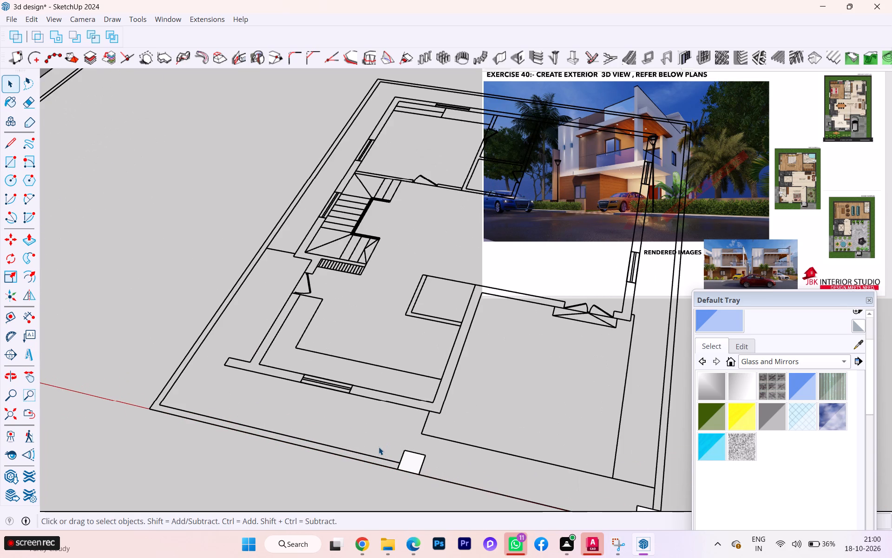
key(r)
scroll(400, 468, up, 4)
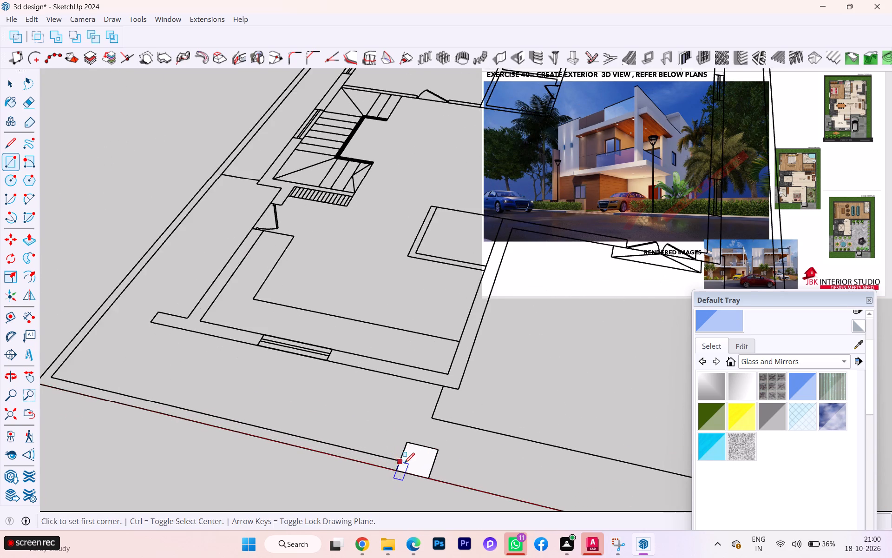
scroll(404, 463, up, 1)
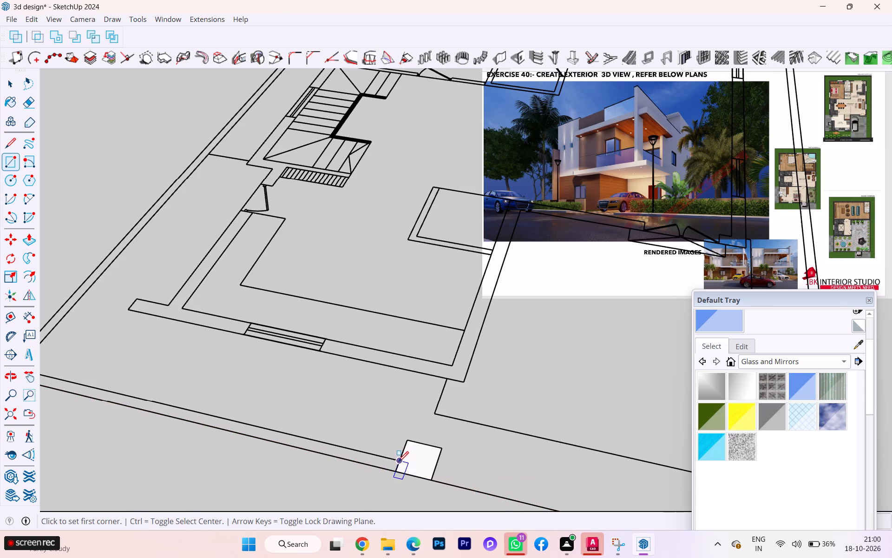
click(398, 462)
scroll(308, 399, down, 7)
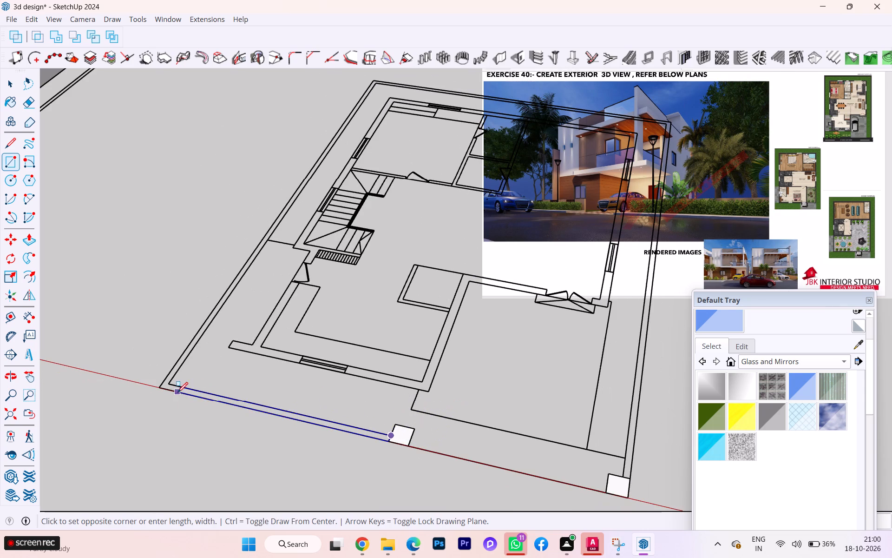
scroll(176, 389, up, 11)
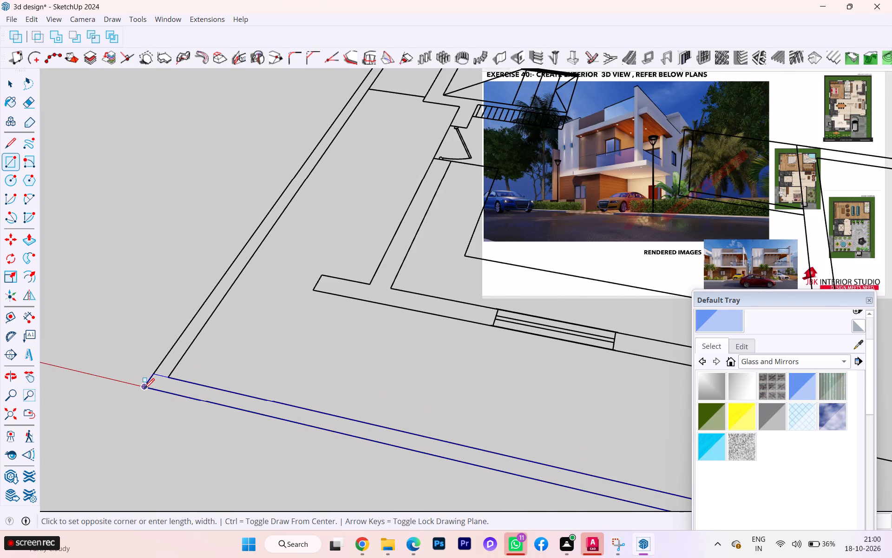
click(144, 389)
Draw a rectangle over the staircase-side boundary wall strip, from the front wall to the rear corner of the plot.
scroll(190, 371, down, 5)
scroll(213, 391, up, 2)
scroll(213, 391, down, 2)
scroll(216, 394, up, 1)
scroll(229, 401, down, 2)
scroll(232, 405, up, 1)
scroll(232, 406, down, 4)
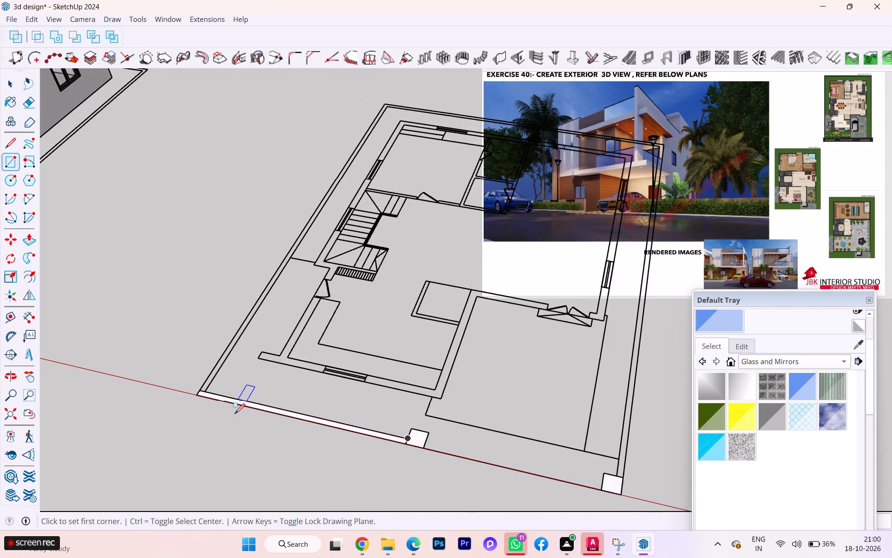
scroll(235, 414, down, 2)
scroll(194, 383, up, 8)
scroll(203, 392, down, 1)
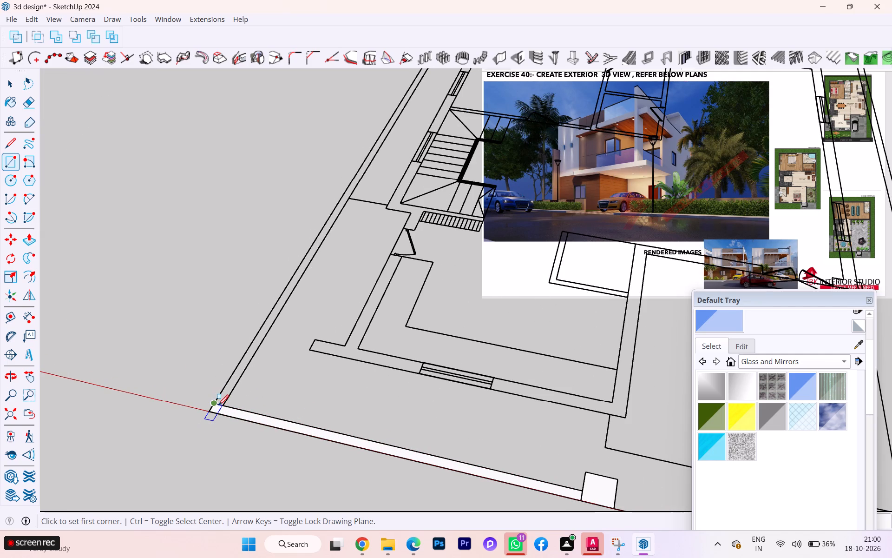
click(226, 406)
scroll(281, 336, up, 1)
scroll(281, 336, down, 2)
scroll(281, 336, up, 2)
scroll(281, 336, down, 3)
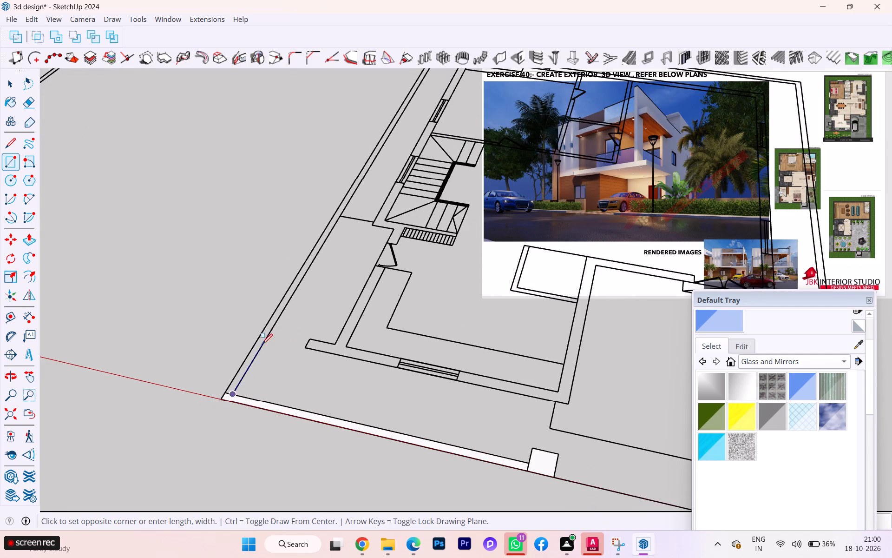
scroll(262, 344, down, 2)
scroll(261, 346, up, 1)
scroll(256, 353, down, 15)
scroll(349, 219, up, 5)
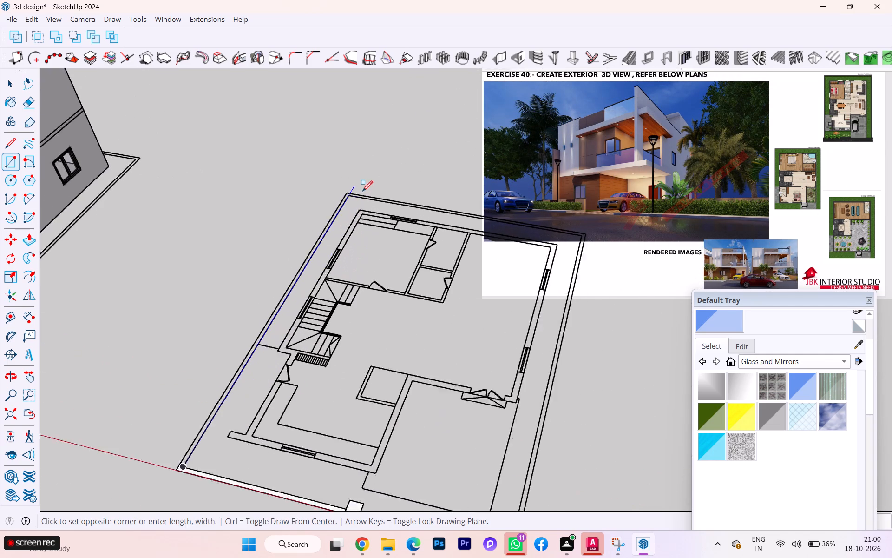
scroll(357, 191, up, 5)
scroll(345, 193, down, 2)
scroll(344, 194, up, 9)
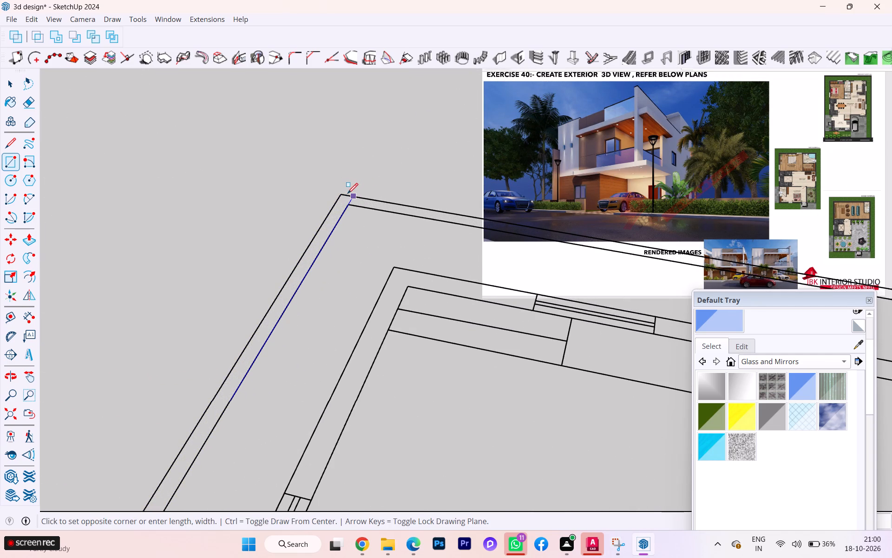
click(346, 196)
Draw a rectangle over the rear boundary wall strip, from the staircase-side wall to the opposite rear corner.
click(348, 209)
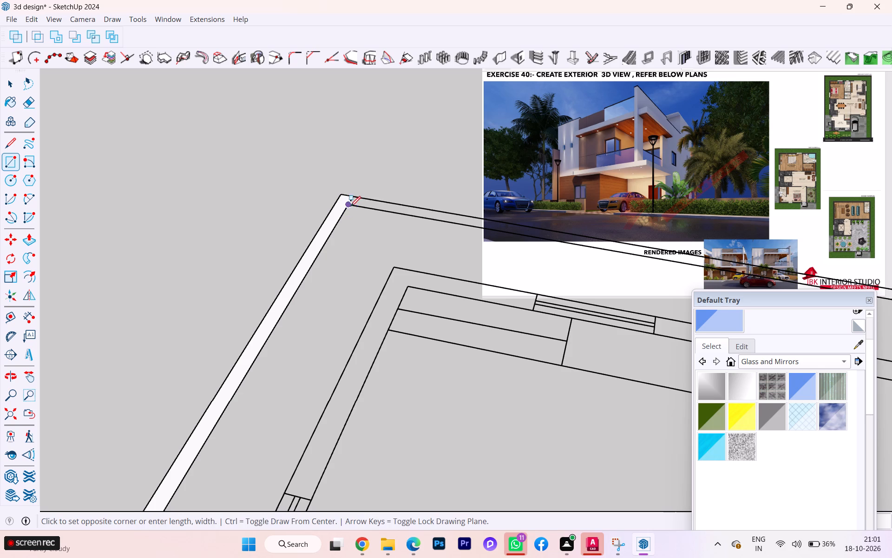
scroll(305, 197, down, 3)
scroll(229, 210, down, 3)
scroll(228, 210, up, 2)
scroll(243, 212, down, 1)
scroll(243, 212, up, 1)
scroll(242, 212, down, 7)
scroll(167, 216, up, 3)
scroll(167, 216, down, 2)
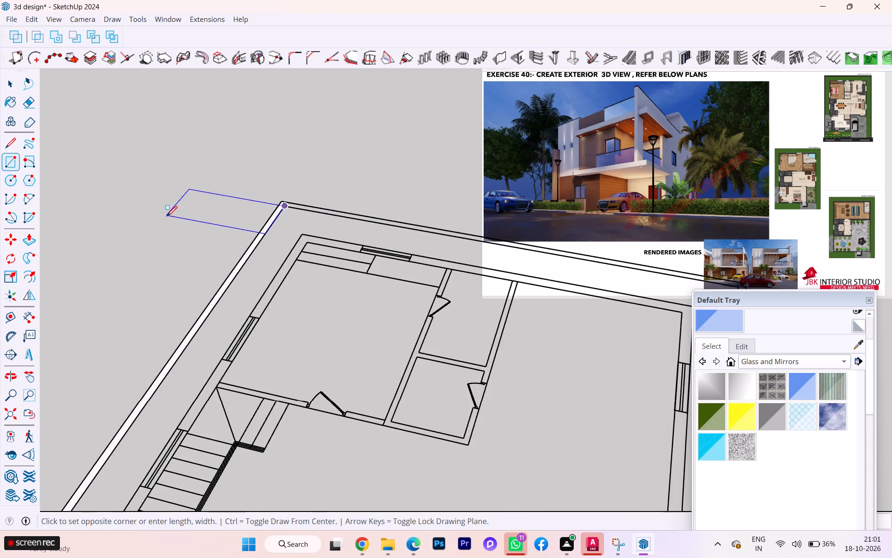
scroll(167, 216, down, 2)
scroll(163, 220, up, 2)
scroll(161, 220, down, 6)
scroll(499, 251, up, 4)
scroll(503, 261, down, 1)
scroll(503, 263, up, 1)
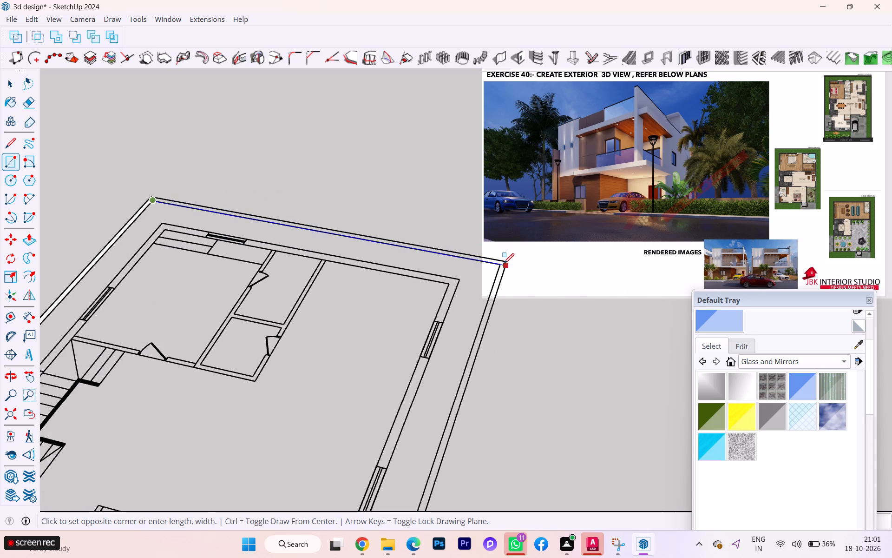
scroll(504, 264, up, 2)
scroll(504, 263, down, 1)
scroll(504, 263, up, 4)
click(507, 258)
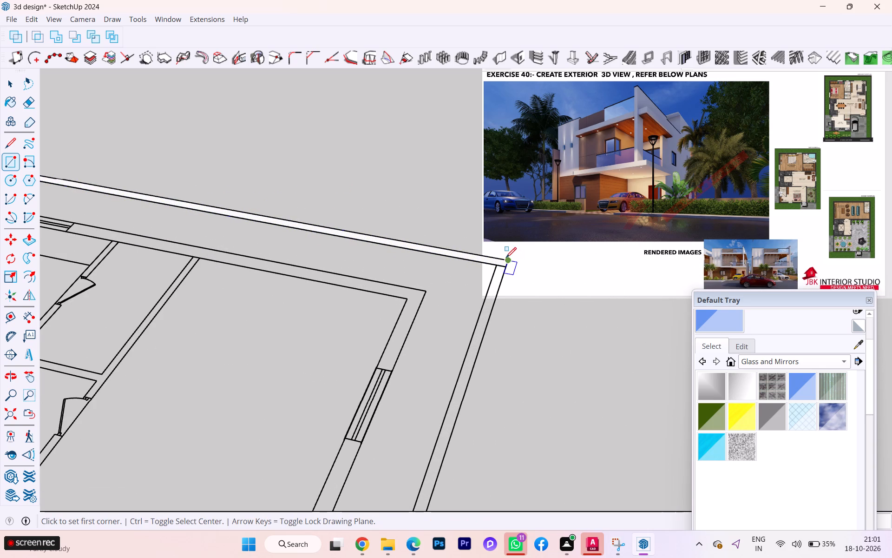
Draw a rectangle over the parking-side boundary wall strip, from the rear wall to the front corner pillar.
click(504, 265)
scroll(459, 268, down, 6)
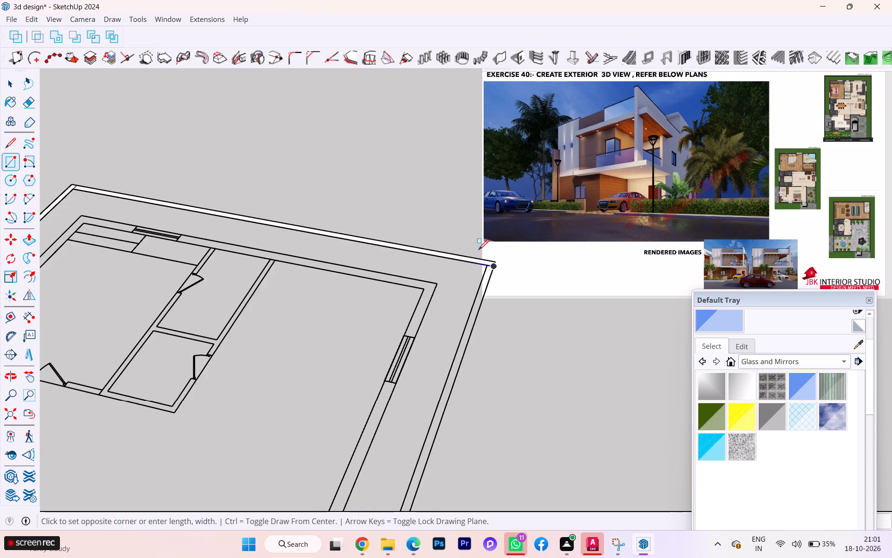
scroll(479, 250, down, 6)
scroll(473, 317, down, 2)
scroll(474, 317, up, 2)
scroll(474, 317, down, 4)
scroll(475, 295, up, 3)
scroll(475, 295, down, 4)
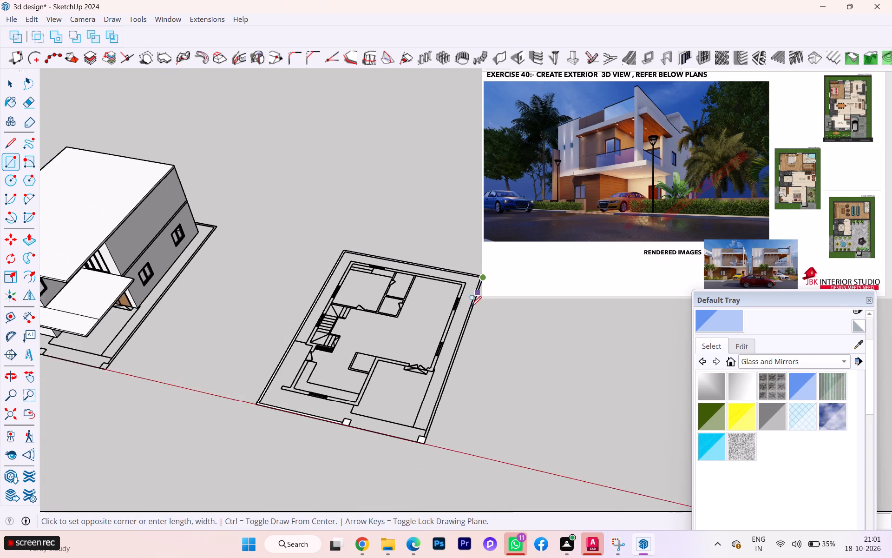
scroll(452, 391, up, 2)
scroll(449, 395, down, 1)
scroll(447, 398, up, 3)
scroll(419, 433, up, 5)
scroll(417, 436, down, 2)
scroll(417, 436, up, 3)
scroll(417, 436, down, 1)
scroll(417, 436, up, 2)
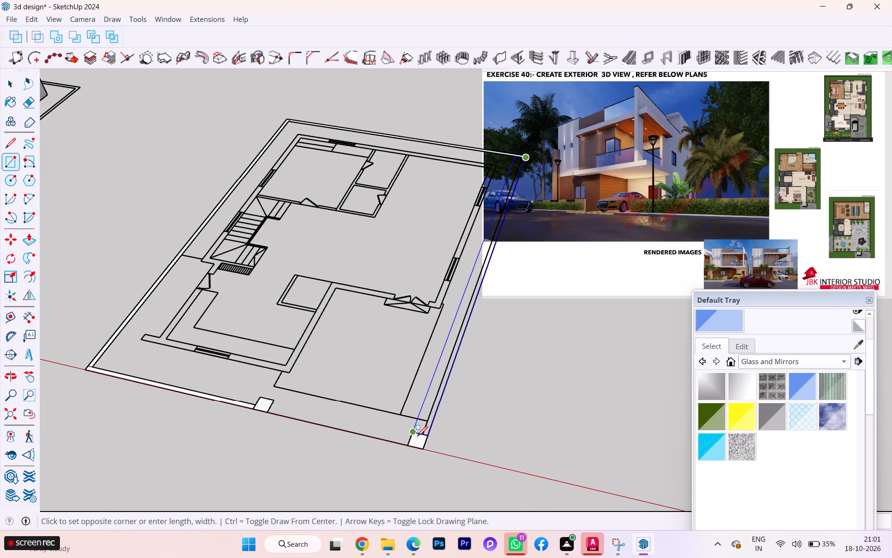
scroll(417, 436, up, 4)
click(412, 433)
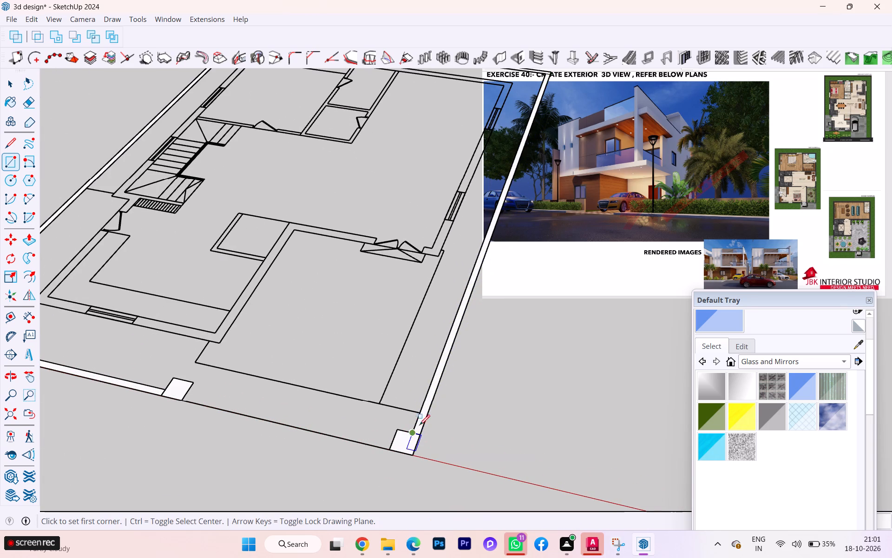
Erase the leftover lines dividing the front and staircase-side boundary wall strips at the plot's front corner.
key(e)
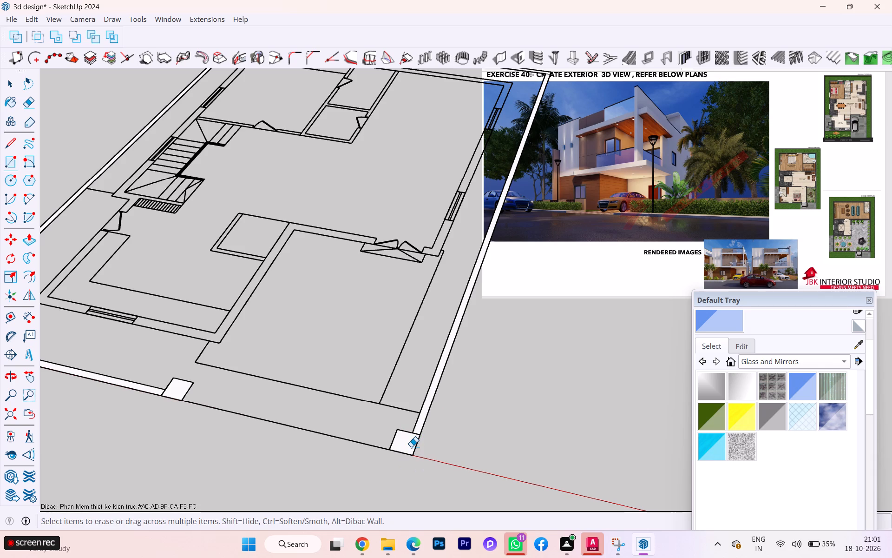
scroll(186, 394, up, 2)
scroll(186, 394, down, 1)
scroll(186, 394, up, 2)
scroll(241, 402, down, 4)
scroll(435, 438, up, 1)
scroll(447, 440, down, 4)
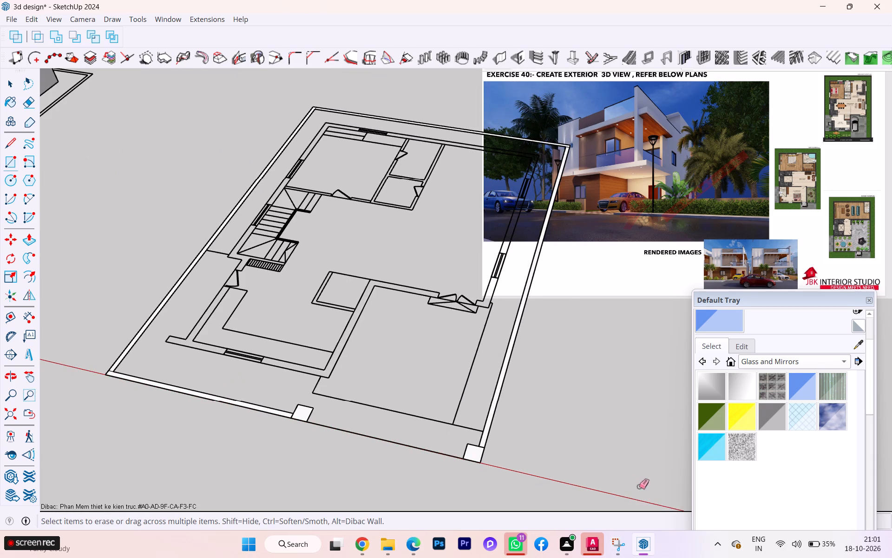
scroll(20, 330, up, 5)
scroll(113, 364, down, 1)
scroll(114, 364, up, 7)
scroll(123, 380, down, 1)
scroll(123, 380, up, 8)
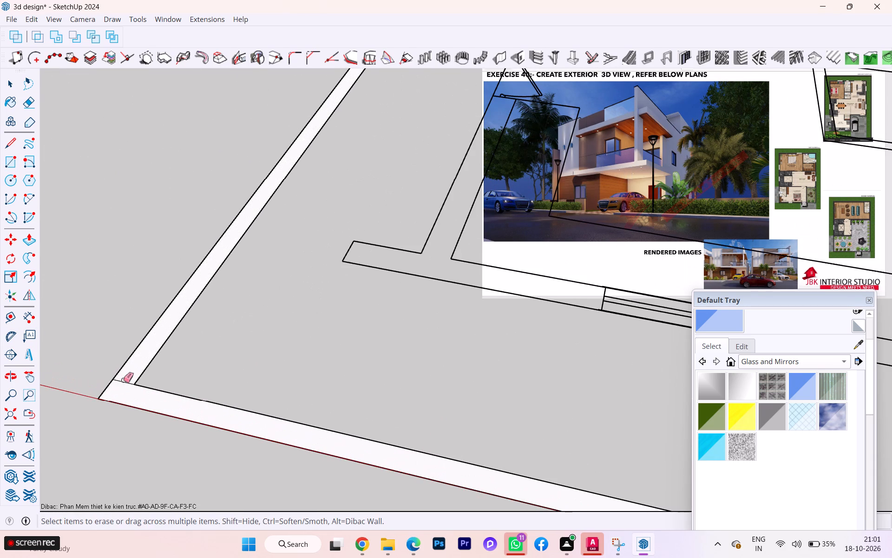
click(123, 380)
click(120, 383)
Erase the line dividing the staircase-side and rear boundary wall strips at the plot's rear corner.
scroll(127, 381, down, 8)
scroll(188, 422, up, 1)
scroll(188, 422, down, 8)
scroll(188, 424, up, 1)
scroll(188, 424, down, 1)
scroll(223, 442, down, 1)
scroll(223, 442, up, 1)
scroll(223, 442, down, 2)
scroll(224, 443, up, 2)
scroll(224, 443, down, 2)
scroll(224, 443, up, 2)
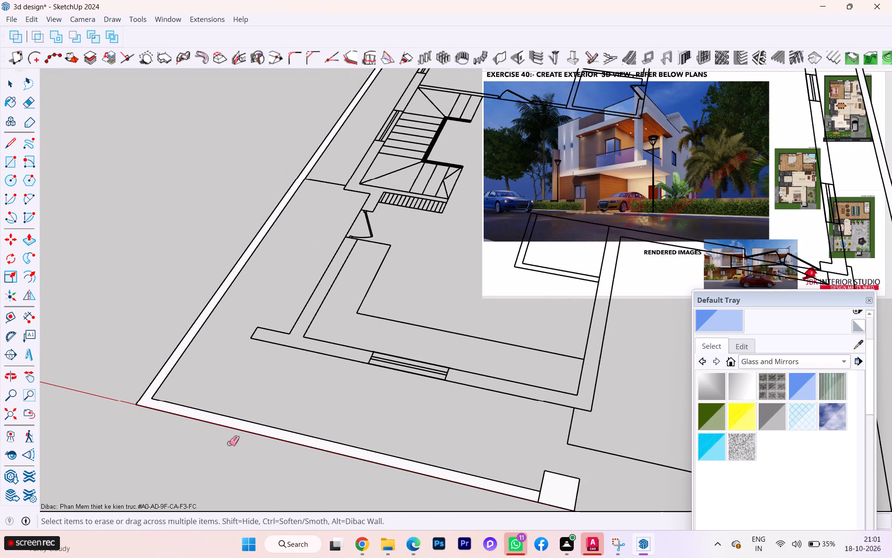
scroll(252, 436, down, 2)
middle_drag(254, 436, 465, 506)
scroll(419, 481, down, 3)
scroll(423, 481, up, 1)
scroll(424, 481, down, 5)
scroll(314, 309, up, 1)
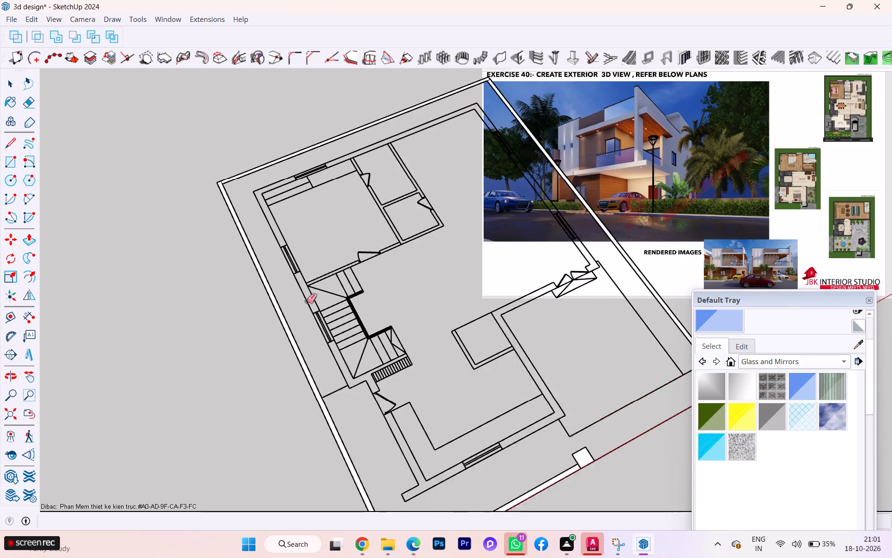
scroll(307, 301, up, 1)
scroll(232, 157, up, 12)
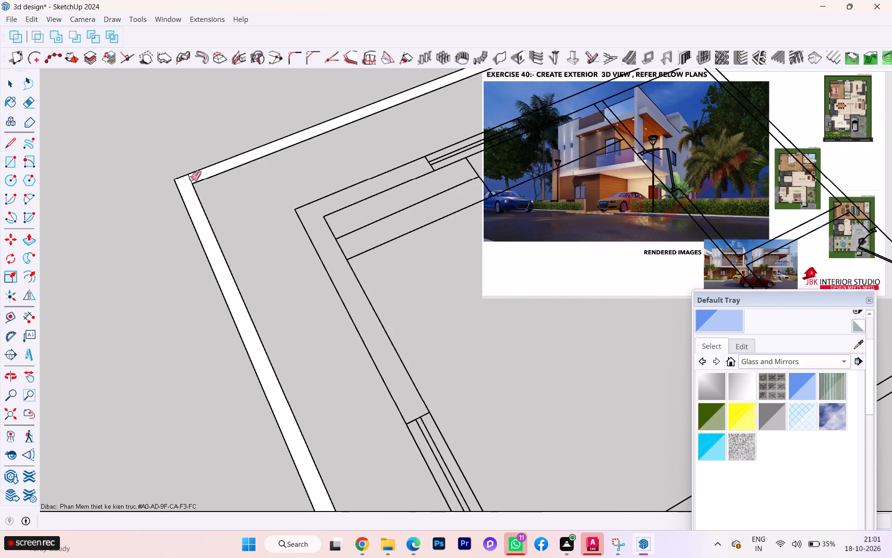
click(190, 180)
Erase the lines dividing the rear and parking-side boundary wall strips at their corner, keeping the wall outline.
scroll(188, 185, down, 6)
scroll(189, 226, up, 1)
scroll(189, 226, down, 3)
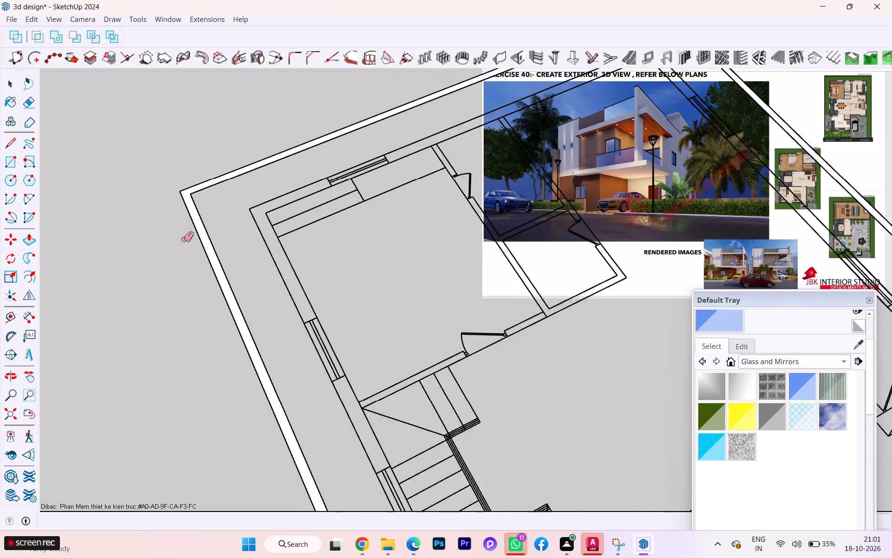
scroll(184, 239, down, 1)
scroll(183, 240, up, 2)
scroll(180, 243, down, 8)
scroll(444, 73, up, 8)
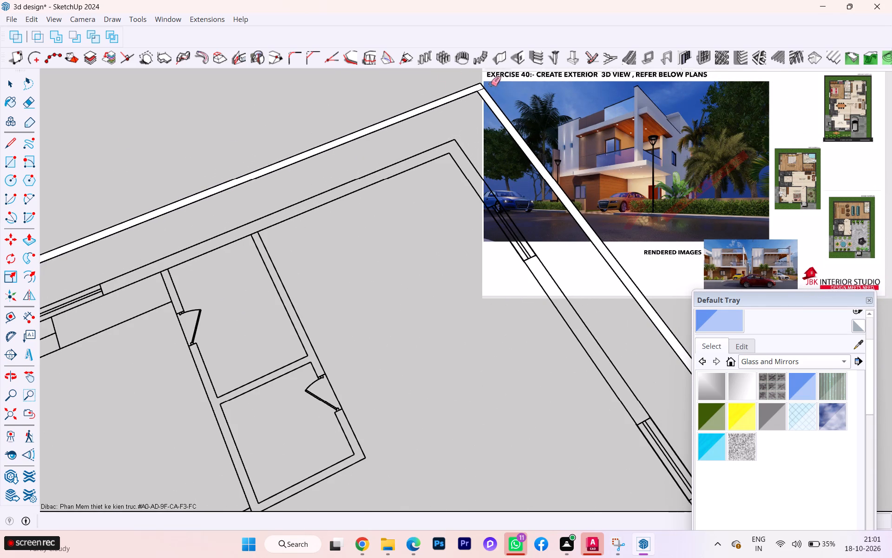
click(483, 87)
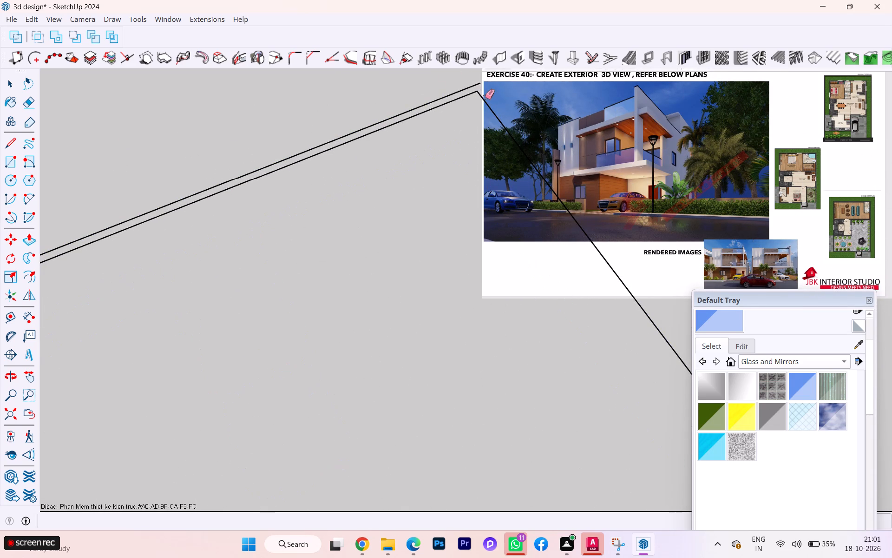
key(ctrl+z)
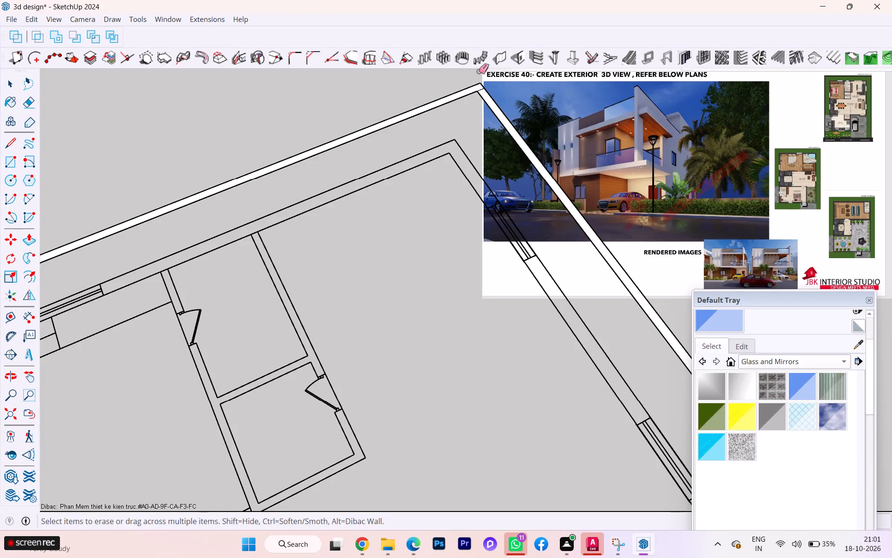
scroll(488, 53, up, 5)
scroll(484, 85, down, 1)
scroll(484, 85, up, 5)
click(479, 91)
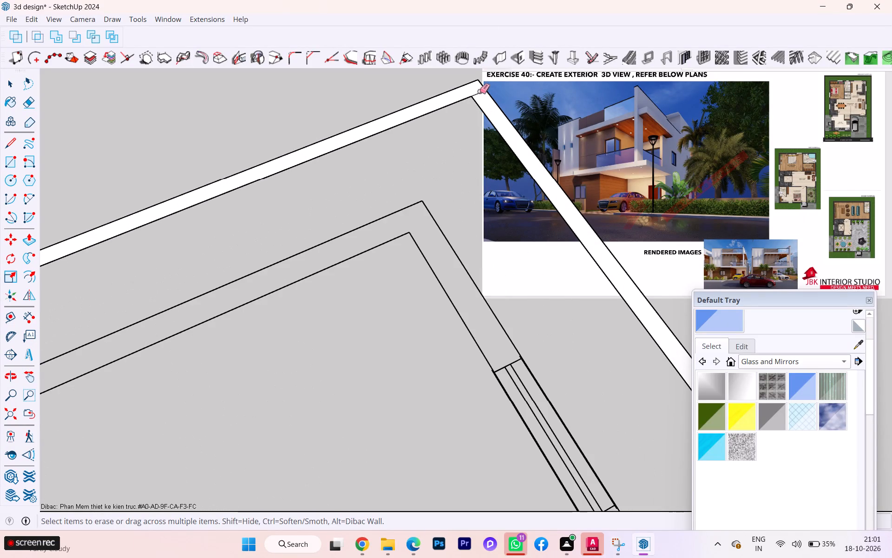
click(476, 94)
key(space)
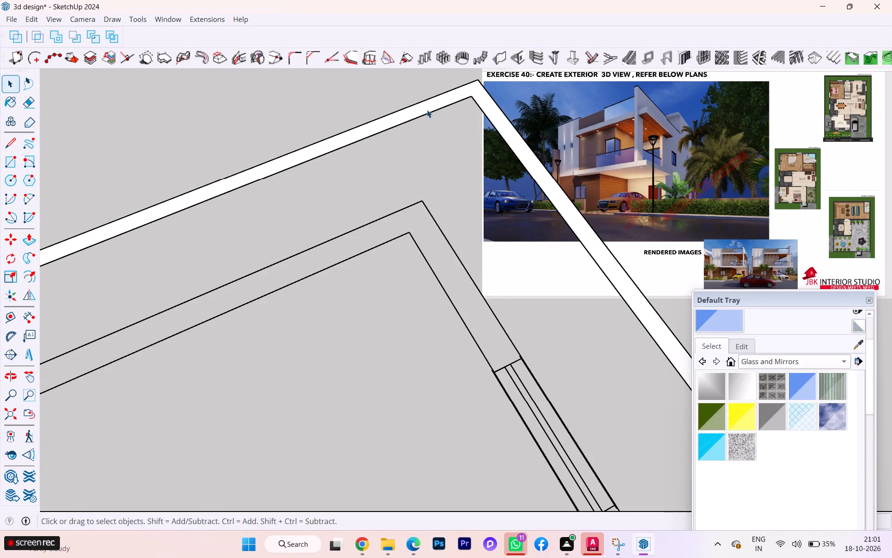
Inspect the joined boundary wall strip around the plot, from the rear corners to the front pillars.
scroll(294, 97, down, 18)
scroll(301, 113, up, 4)
scroll(301, 113, down, 1)
scroll(301, 113, up, 1)
scroll(301, 113, down, 2)
scroll(305, 122, up, 1)
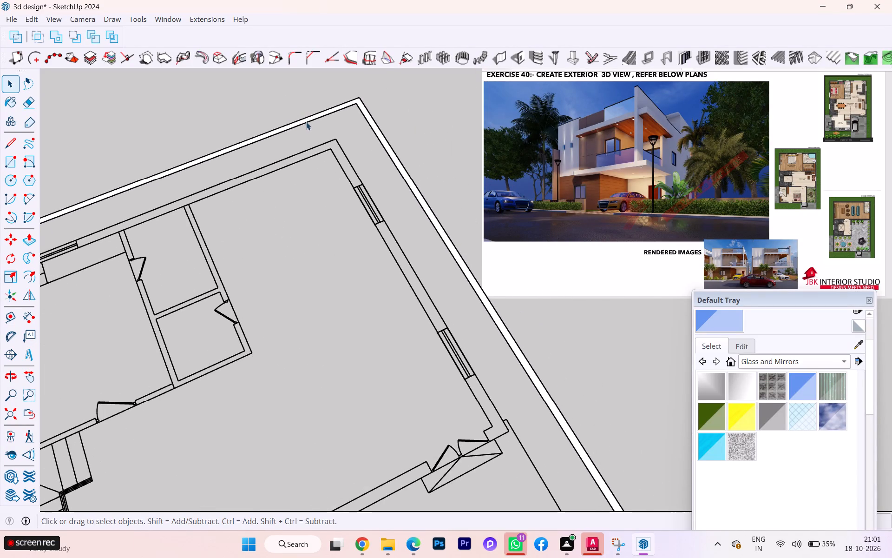
scroll(309, 121, down, 1)
scroll(311, 121, up, 3)
scroll(311, 121, down, 6)
scroll(319, 117, up, 3)
scroll(319, 117, down, 2)
scroll(323, 115, up, 1)
scroll(323, 115, down, 2)
scroll(324, 116, up, 2)
scroll(325, 118, down, 6)
scroll(446, 307, up, 3)
scroll(450, 302, down, 1)
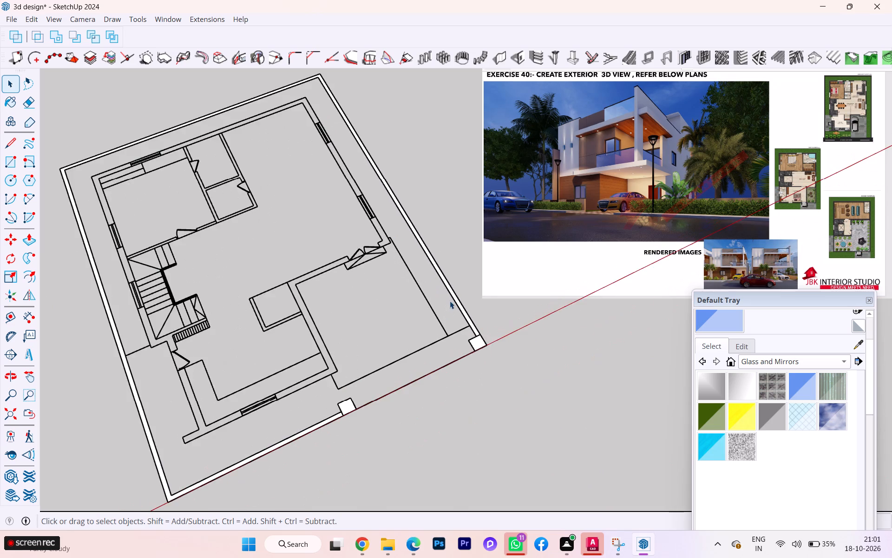
scroll(450, 301, down, 1)
scroll(443, 252, down, 1)
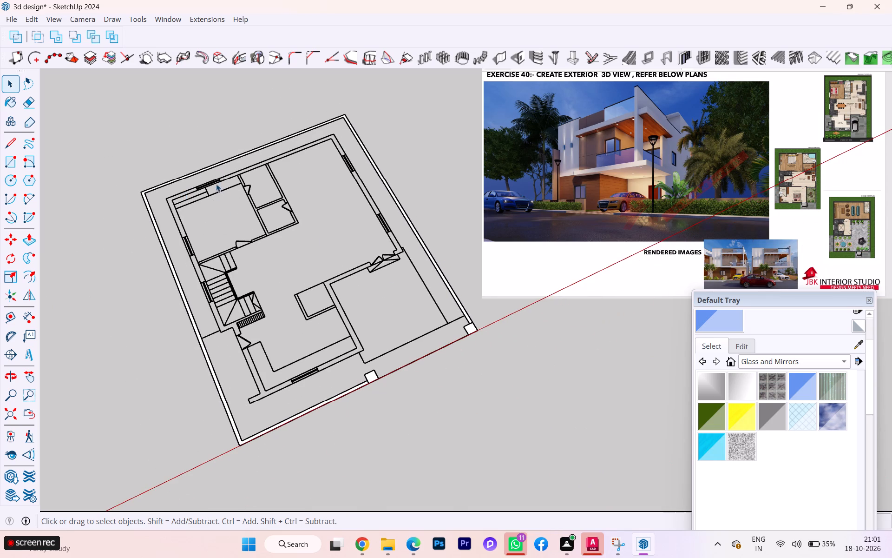
scroll(426, 230, up, 3)
scroll(424, 272, up, 6)
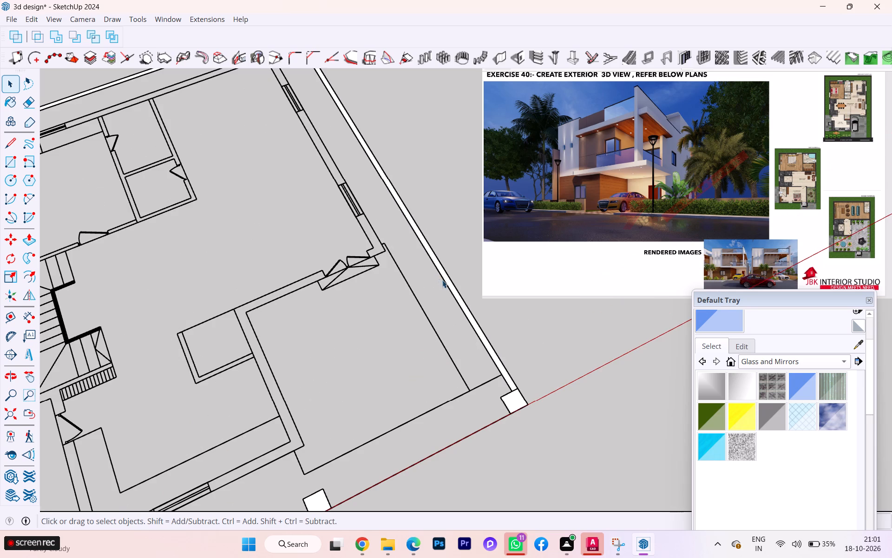
scroll(431, 252, up, 5)
scroll(431, 252, down, 5)
scroll(430, 251, up, 1)
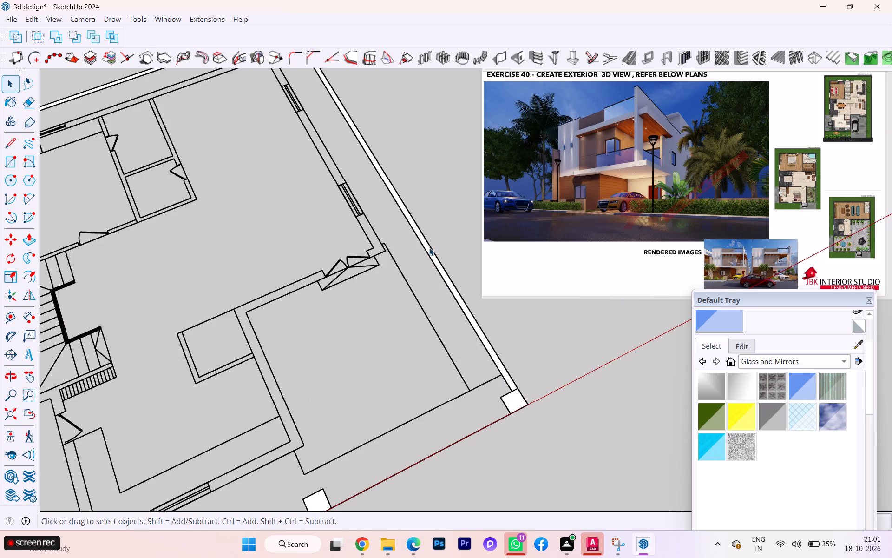
scroll(428, 246, up, 3)
scroll(432, 252, down, 1)
scroll(432, 252, up, 8)
scroll(403, 285, down, 3)
scroll(496, 308, down, 9)
scroll(503, 308, up, 2)
scroll(503, 308, down, 3)
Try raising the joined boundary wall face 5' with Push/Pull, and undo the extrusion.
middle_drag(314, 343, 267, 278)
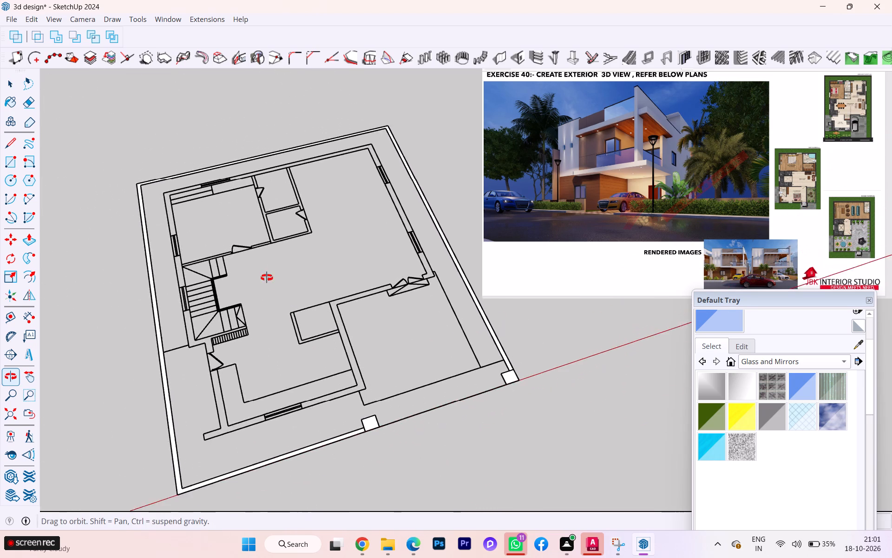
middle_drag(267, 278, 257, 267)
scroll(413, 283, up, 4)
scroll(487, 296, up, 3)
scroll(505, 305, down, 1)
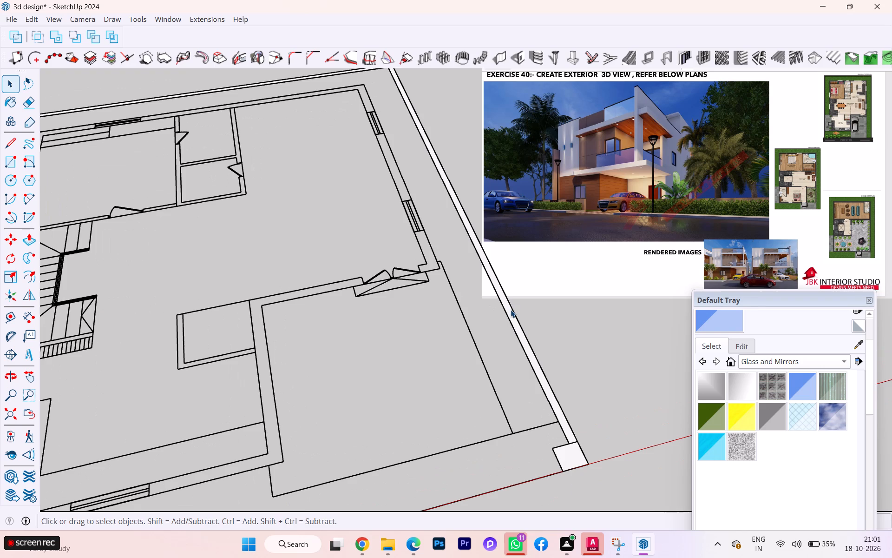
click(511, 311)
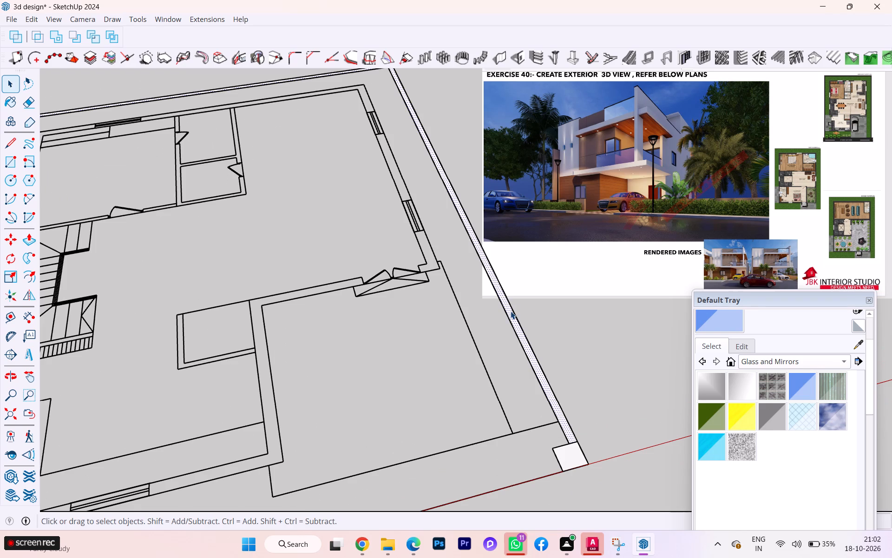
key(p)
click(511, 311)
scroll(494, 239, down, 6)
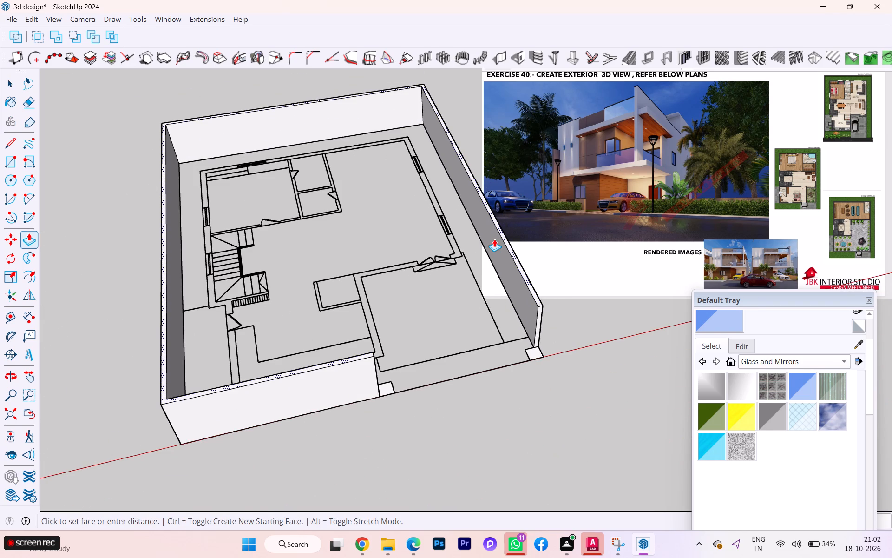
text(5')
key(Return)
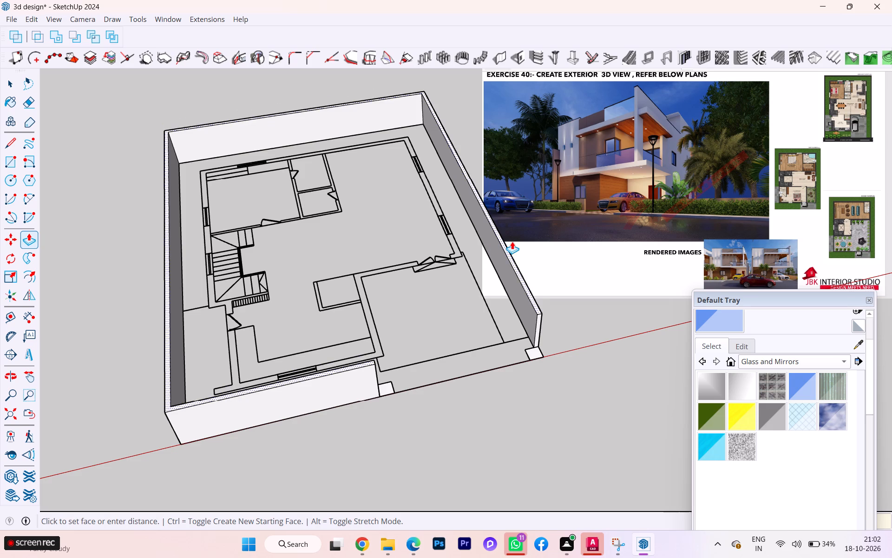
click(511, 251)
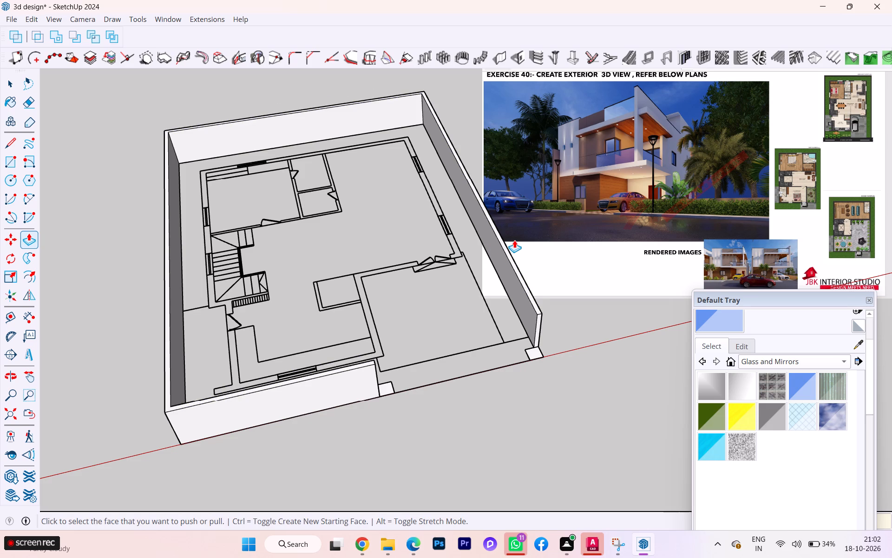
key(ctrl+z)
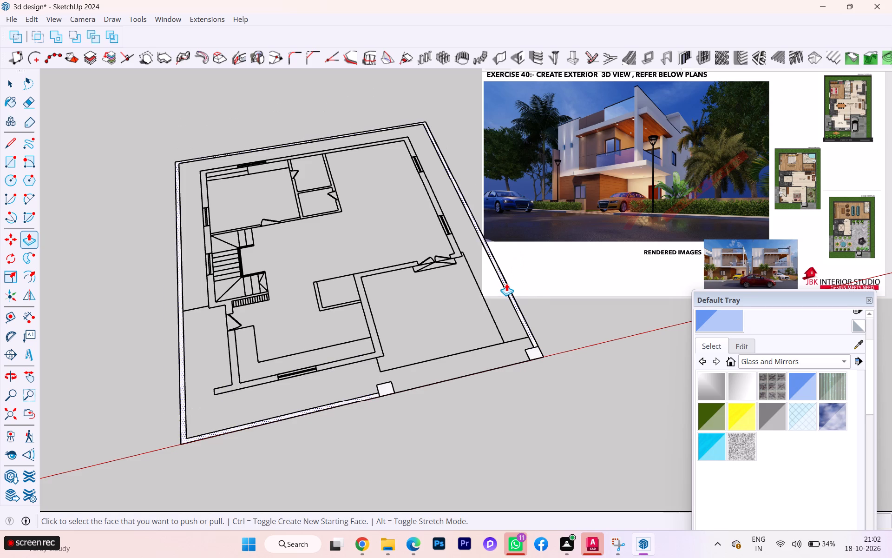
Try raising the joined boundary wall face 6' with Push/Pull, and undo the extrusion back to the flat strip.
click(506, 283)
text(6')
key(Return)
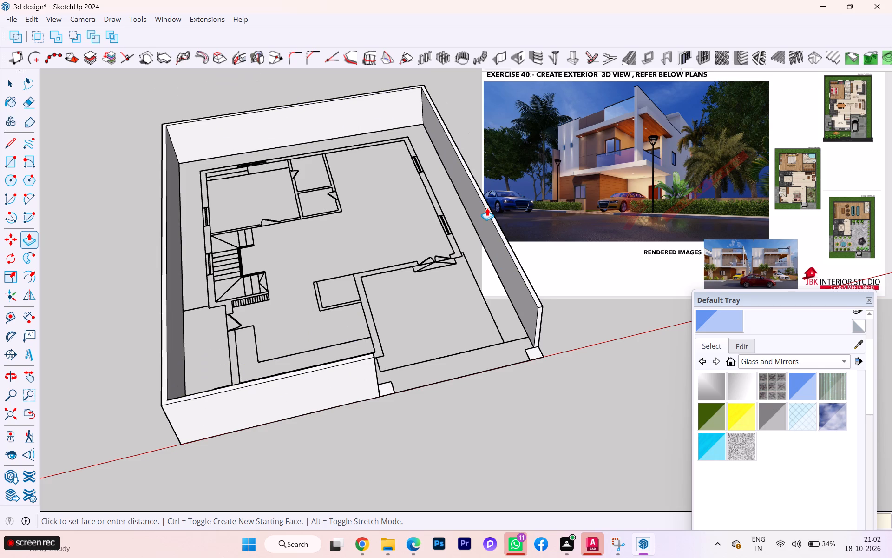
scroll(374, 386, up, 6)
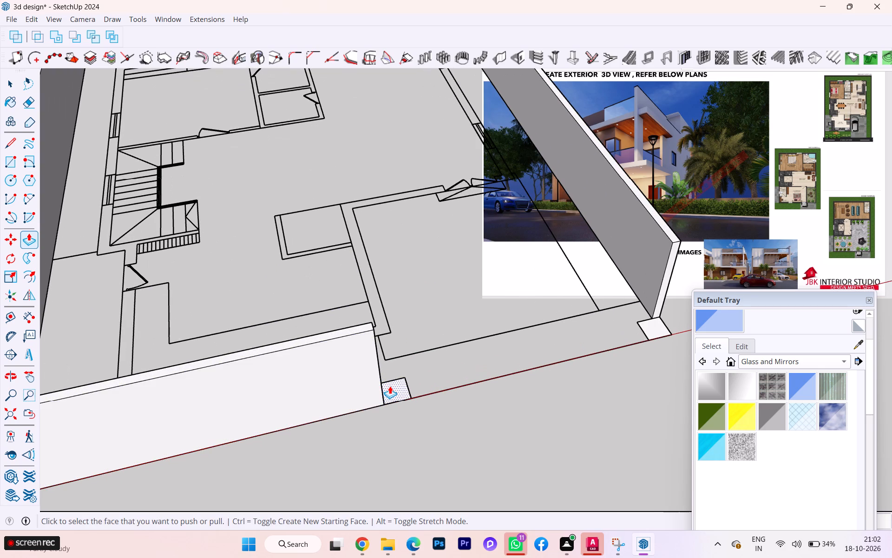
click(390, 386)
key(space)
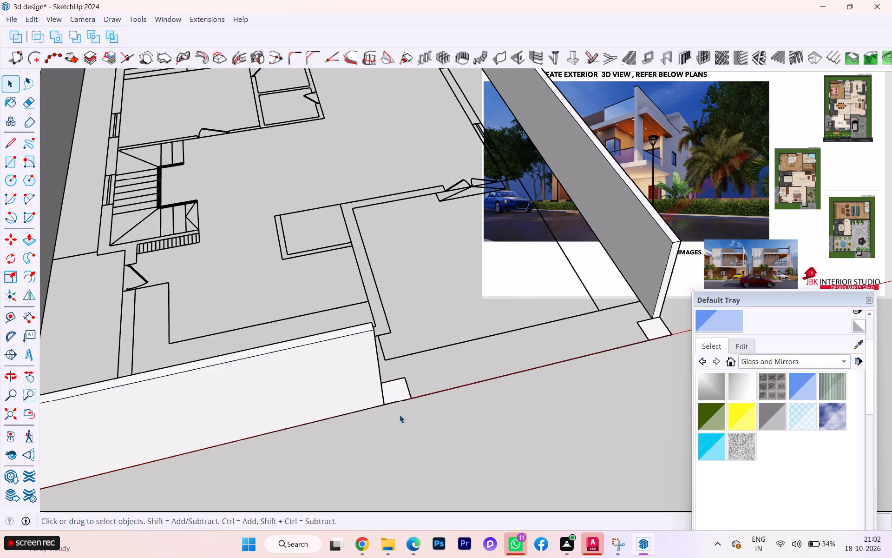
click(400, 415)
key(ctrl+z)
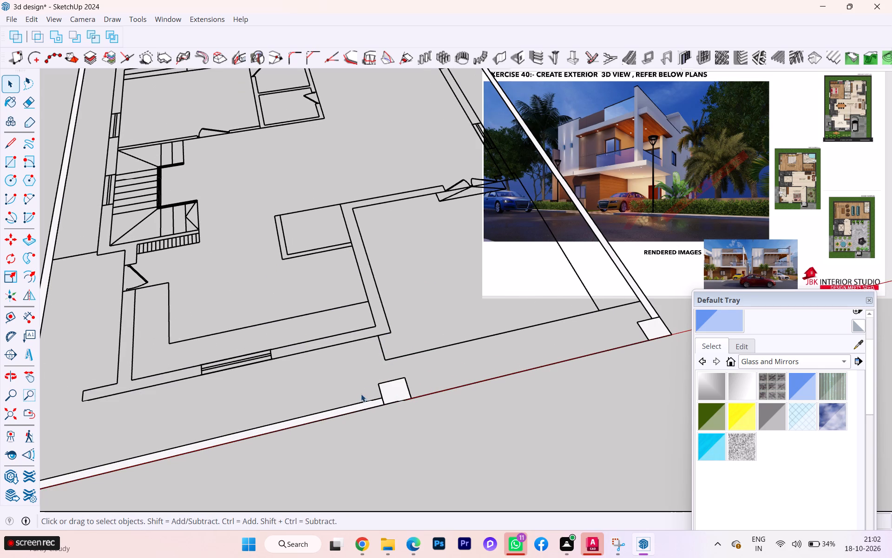
Check how the boundary wall strip and the two front pillar bases are connected by selecting their faces and edges.
double_click(362, 405)
double_click(362, 405)
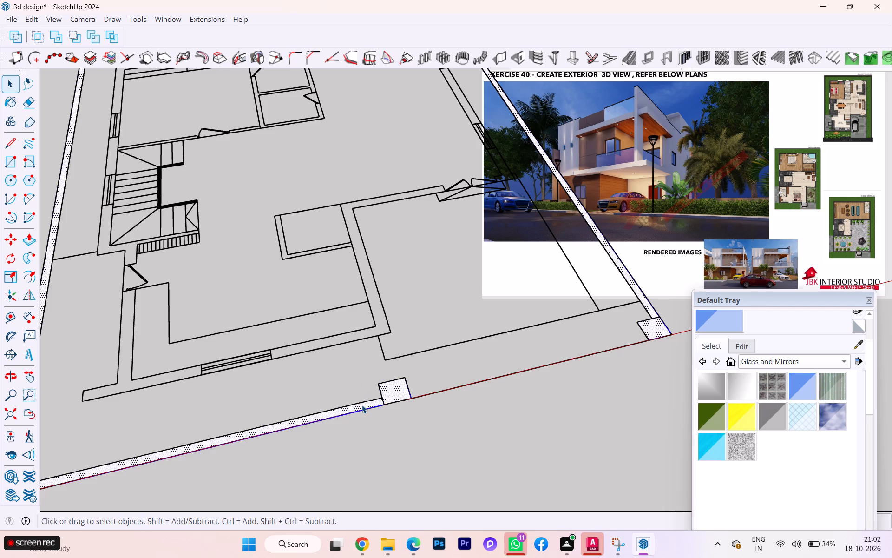
scroll(371, 401, down, 3)
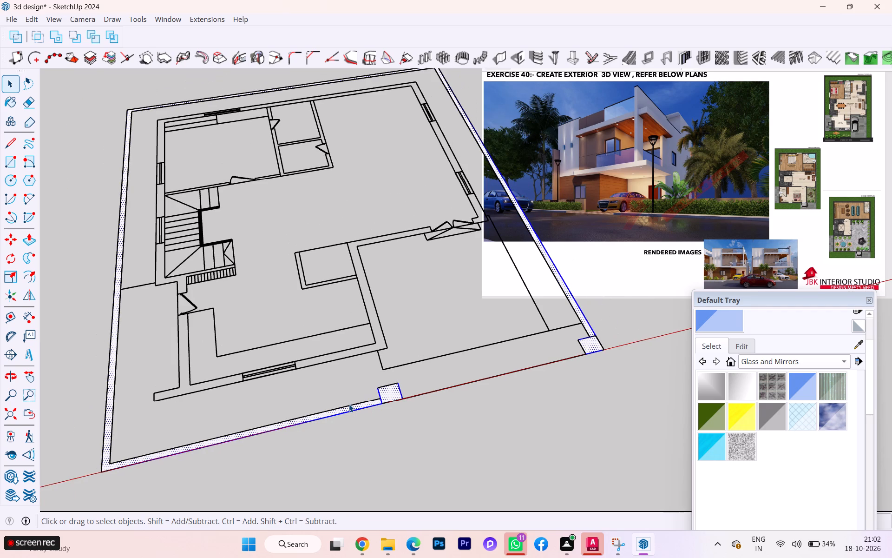
triple_click(349, 404)
triple_click(349, 406)
triple_click(349, 406)
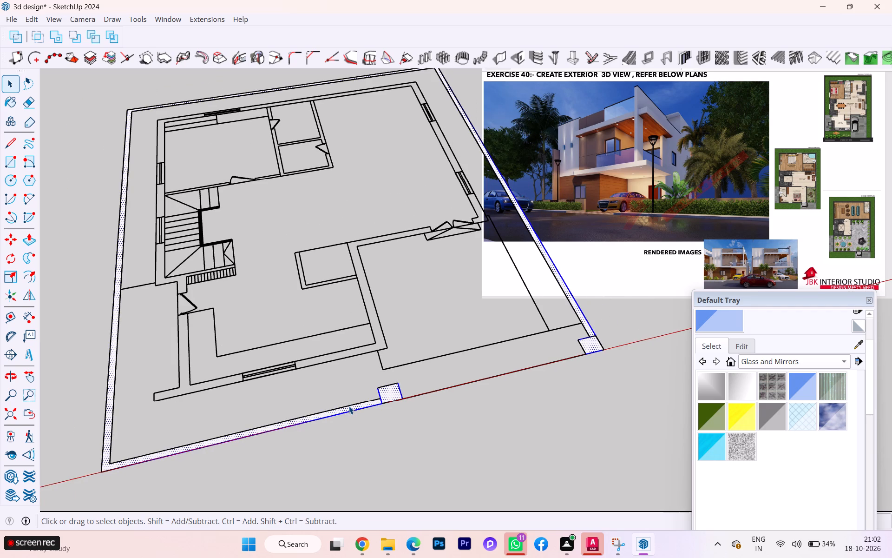
double_click(349, 406)
scroll(349, 406, down, 2)
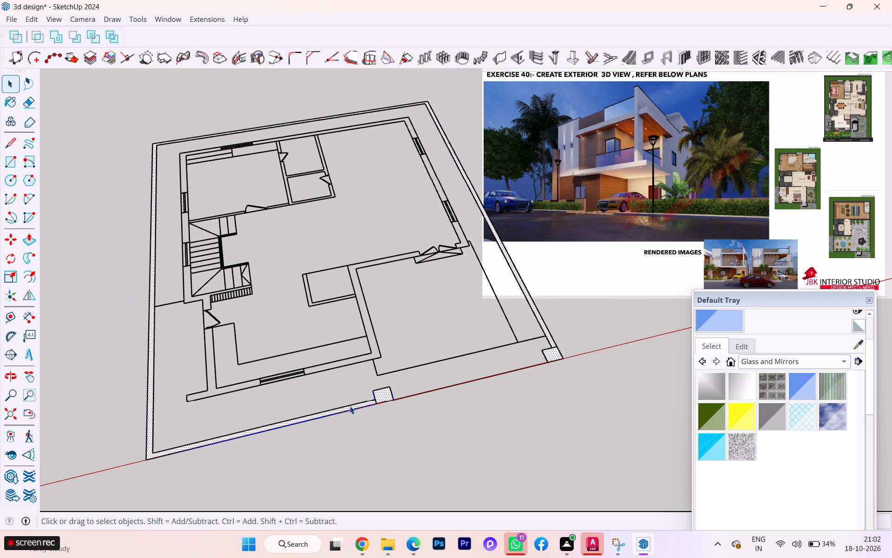
double_click(351, 405)
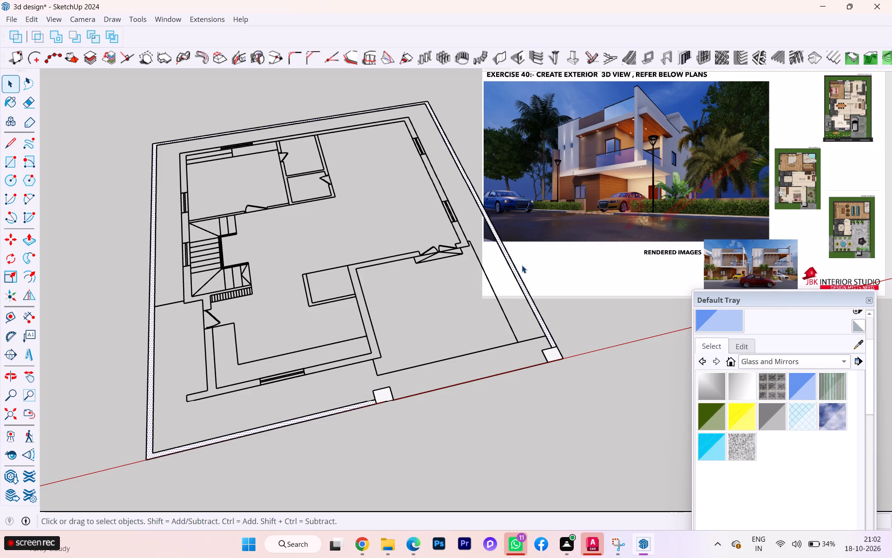
scroll(350, 275, down, 2)
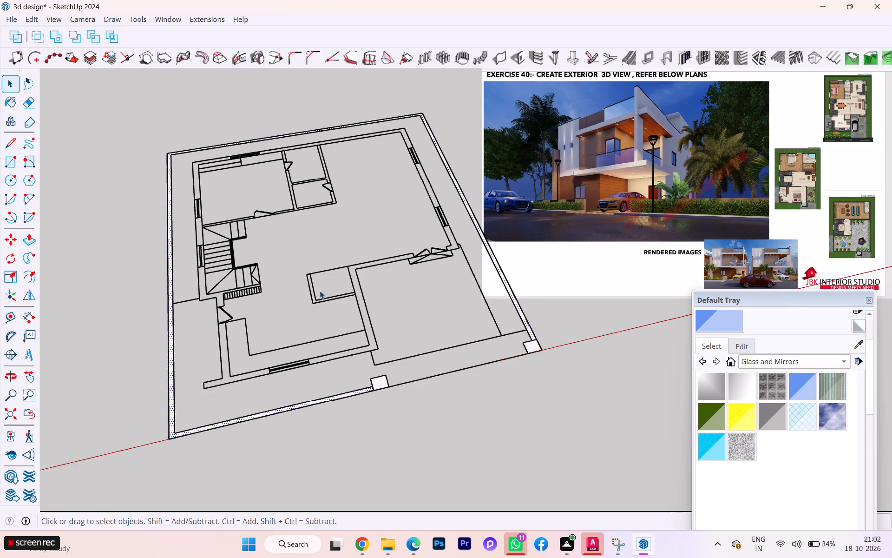
scroll(320, 291, down, 3)
scroll(348, 300, up, 1)
scroll(348, 300, down, 1)
scroll(348, 301, up, 1)
scroll(348, 301, down, 2)
scroll(389, 306, up, 2)
scroll(401, 306, down, 2)
scroll(407, 307, up, 6)
scroll(470, 303, down, 1)
scroll(471, 303, up, 4)
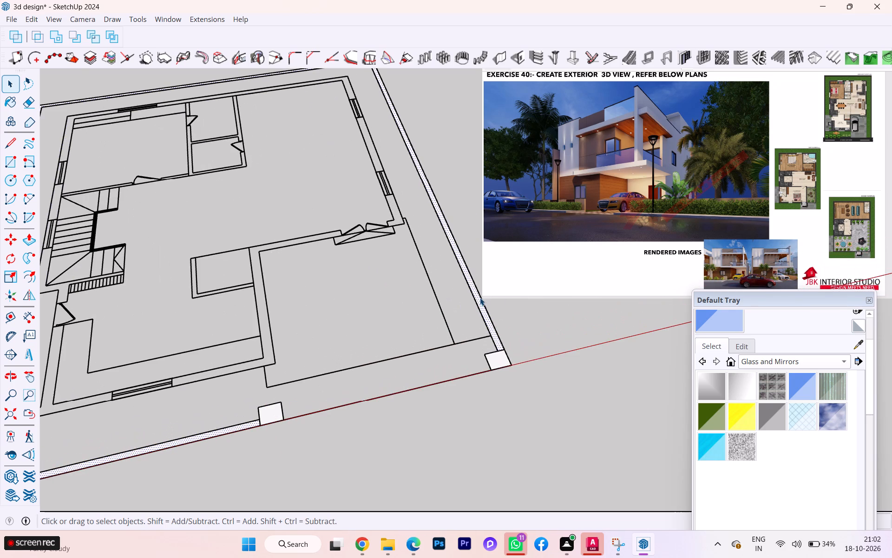
double_click(481, 305)
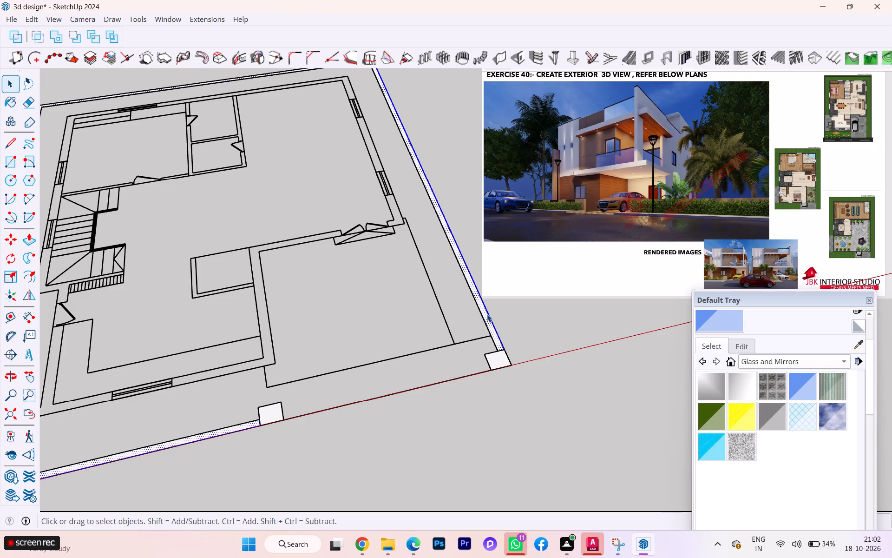
scroll(487, 314, up, 2)
scroll(487, 314, down, 1)
scroll(487, 314, up, 1)
triple_click(485, 319)
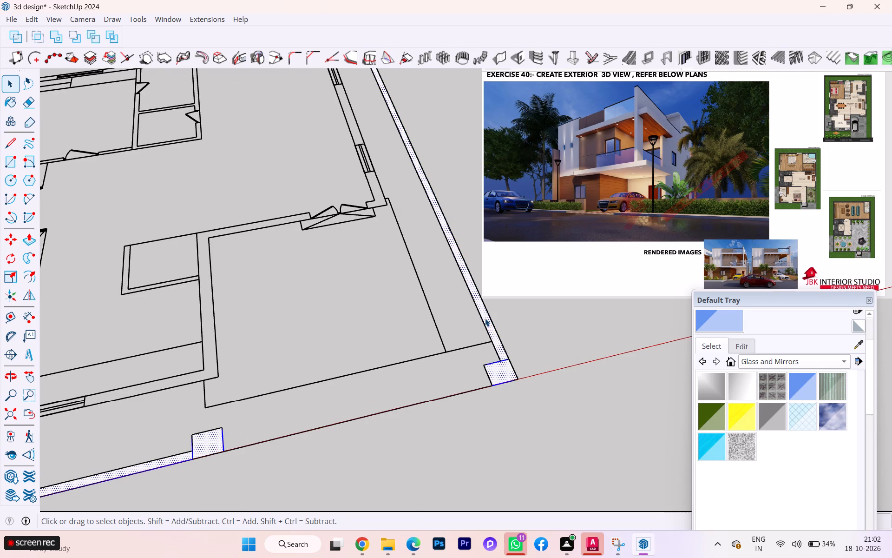
scroll(485, 319, down, 1)
scroll(485, 319, up, 1)
scroll(488, 317, down, 9)
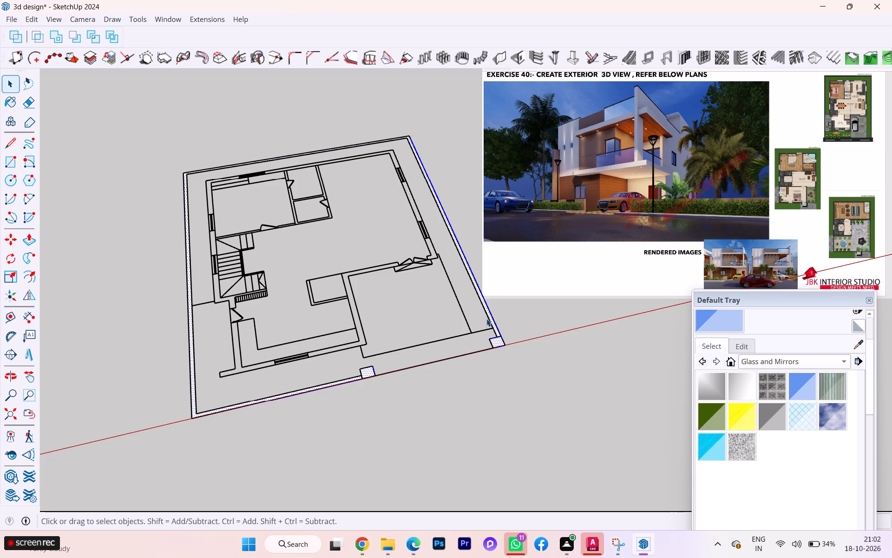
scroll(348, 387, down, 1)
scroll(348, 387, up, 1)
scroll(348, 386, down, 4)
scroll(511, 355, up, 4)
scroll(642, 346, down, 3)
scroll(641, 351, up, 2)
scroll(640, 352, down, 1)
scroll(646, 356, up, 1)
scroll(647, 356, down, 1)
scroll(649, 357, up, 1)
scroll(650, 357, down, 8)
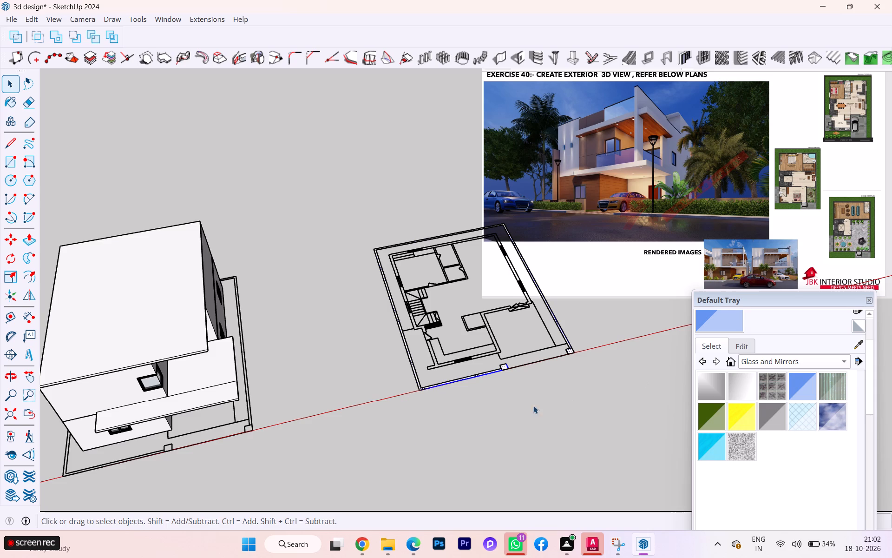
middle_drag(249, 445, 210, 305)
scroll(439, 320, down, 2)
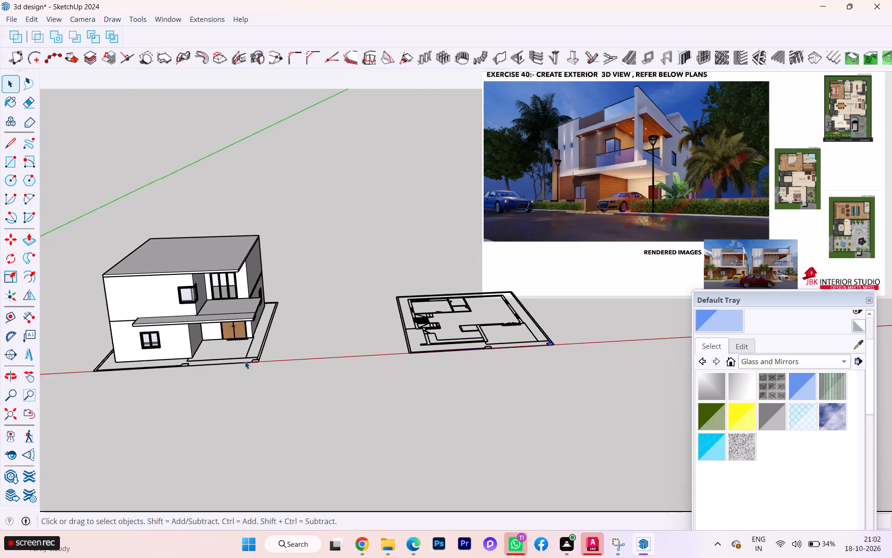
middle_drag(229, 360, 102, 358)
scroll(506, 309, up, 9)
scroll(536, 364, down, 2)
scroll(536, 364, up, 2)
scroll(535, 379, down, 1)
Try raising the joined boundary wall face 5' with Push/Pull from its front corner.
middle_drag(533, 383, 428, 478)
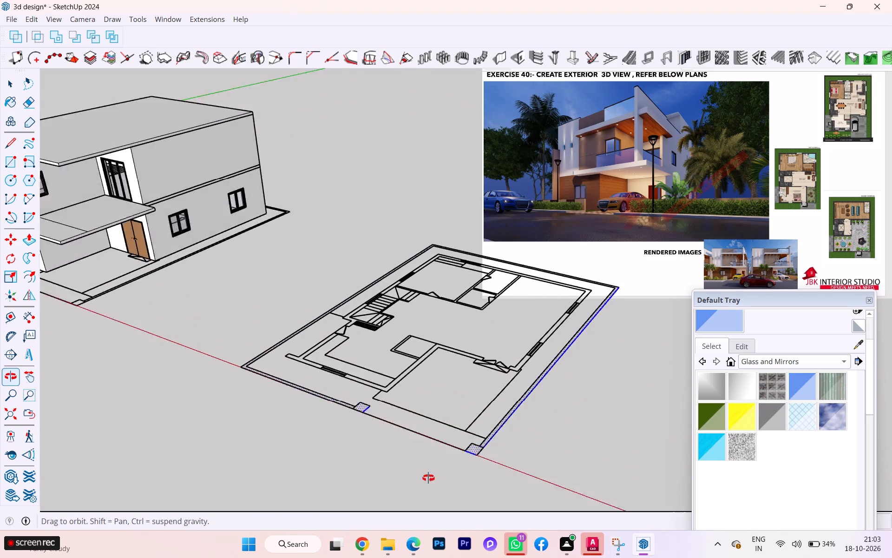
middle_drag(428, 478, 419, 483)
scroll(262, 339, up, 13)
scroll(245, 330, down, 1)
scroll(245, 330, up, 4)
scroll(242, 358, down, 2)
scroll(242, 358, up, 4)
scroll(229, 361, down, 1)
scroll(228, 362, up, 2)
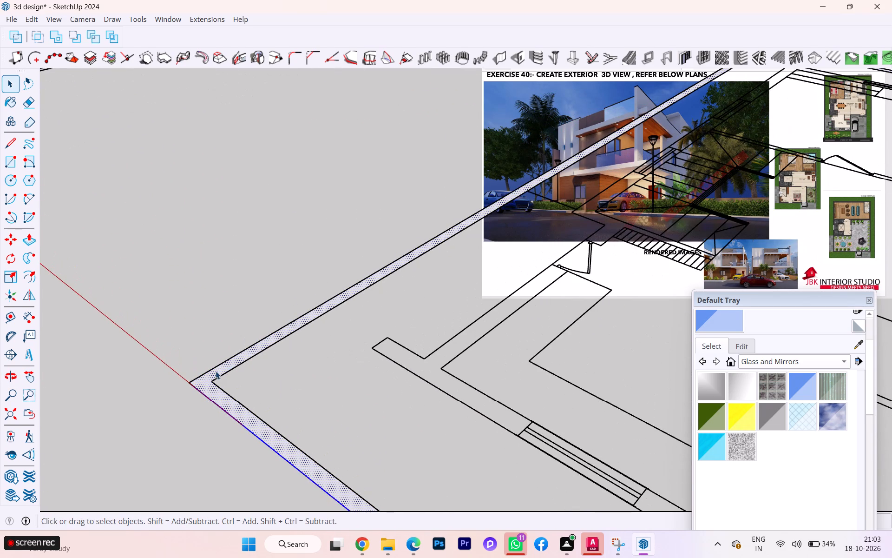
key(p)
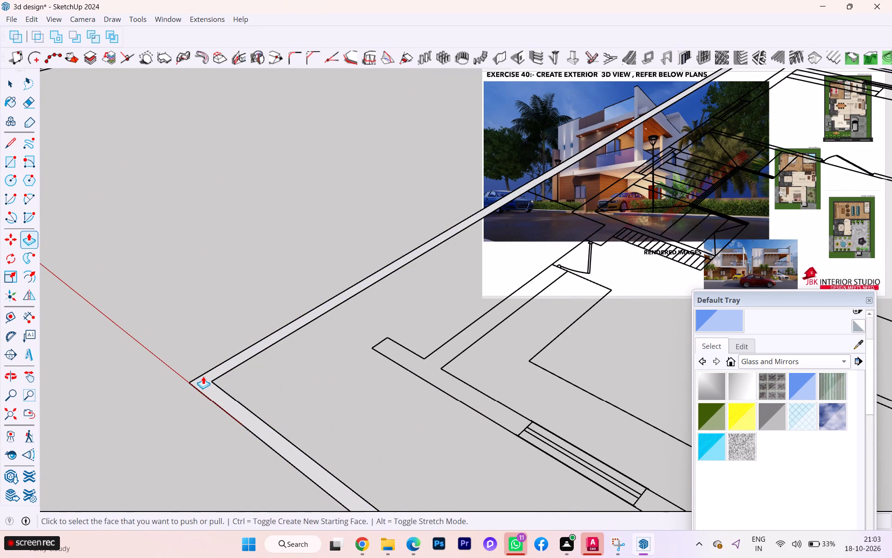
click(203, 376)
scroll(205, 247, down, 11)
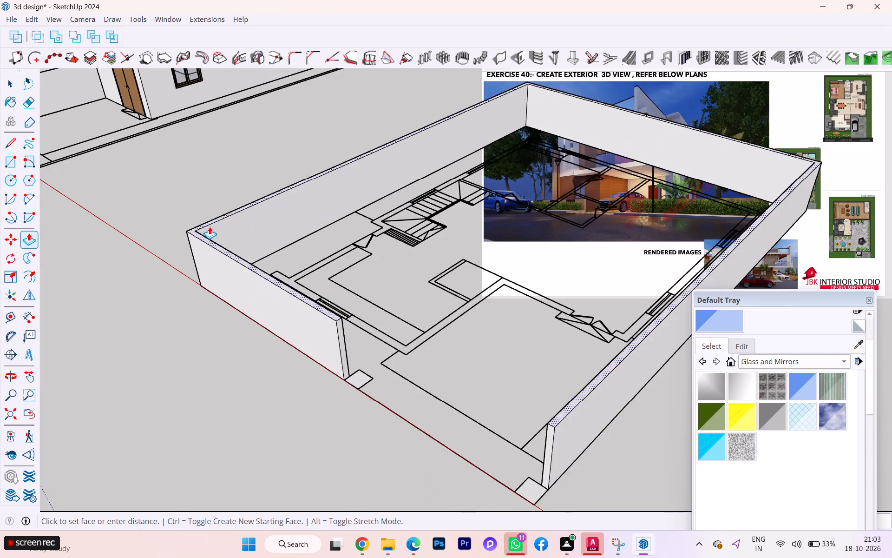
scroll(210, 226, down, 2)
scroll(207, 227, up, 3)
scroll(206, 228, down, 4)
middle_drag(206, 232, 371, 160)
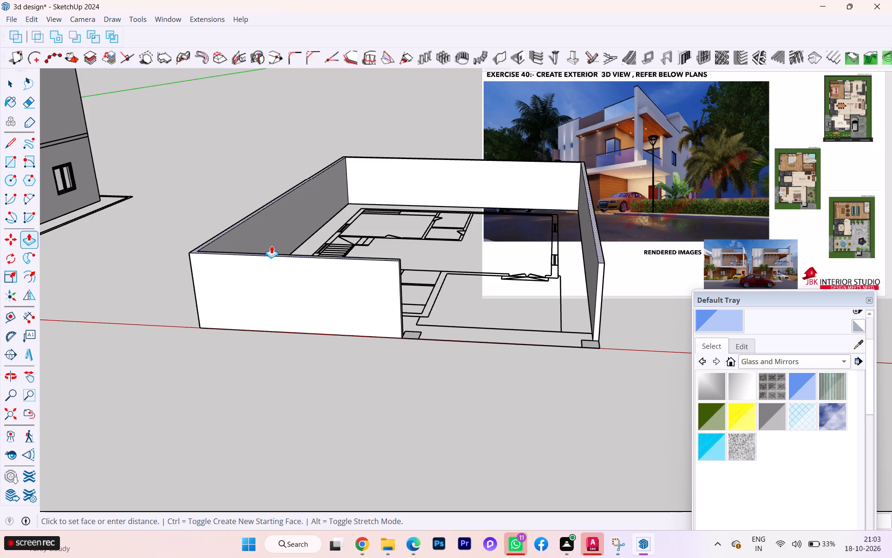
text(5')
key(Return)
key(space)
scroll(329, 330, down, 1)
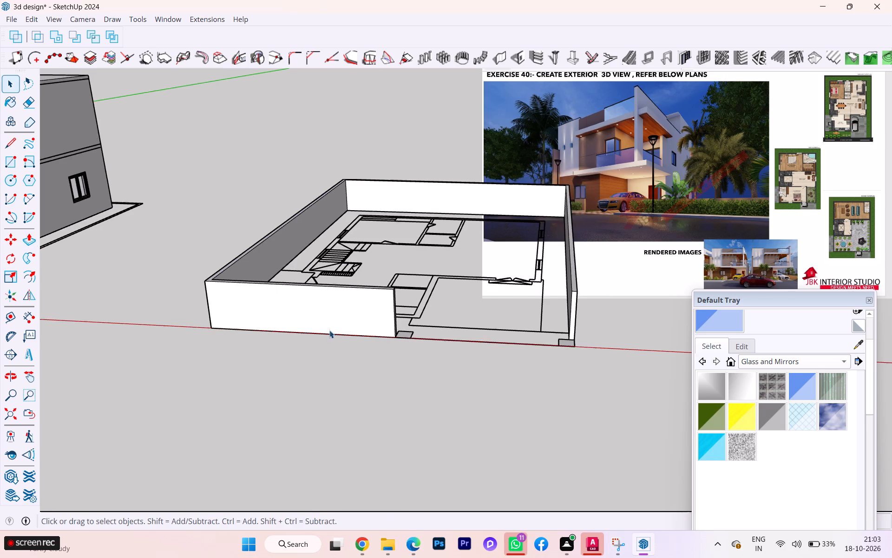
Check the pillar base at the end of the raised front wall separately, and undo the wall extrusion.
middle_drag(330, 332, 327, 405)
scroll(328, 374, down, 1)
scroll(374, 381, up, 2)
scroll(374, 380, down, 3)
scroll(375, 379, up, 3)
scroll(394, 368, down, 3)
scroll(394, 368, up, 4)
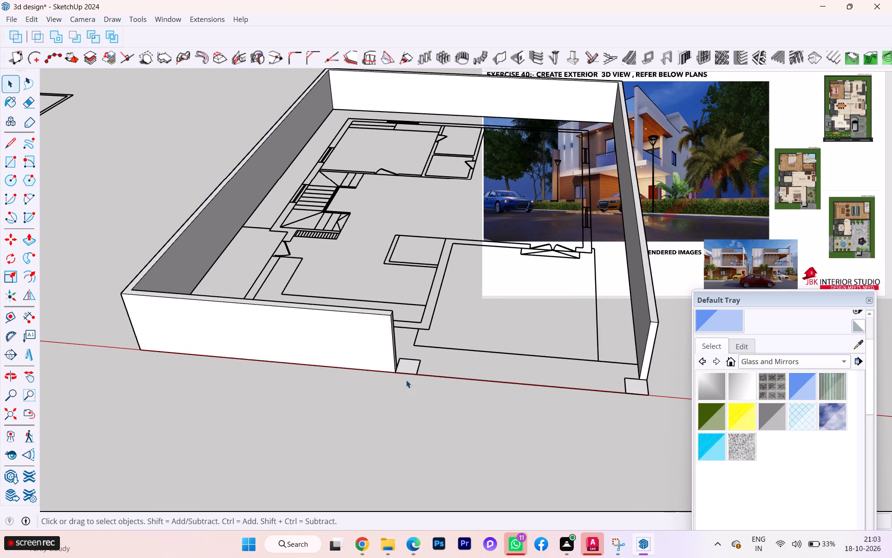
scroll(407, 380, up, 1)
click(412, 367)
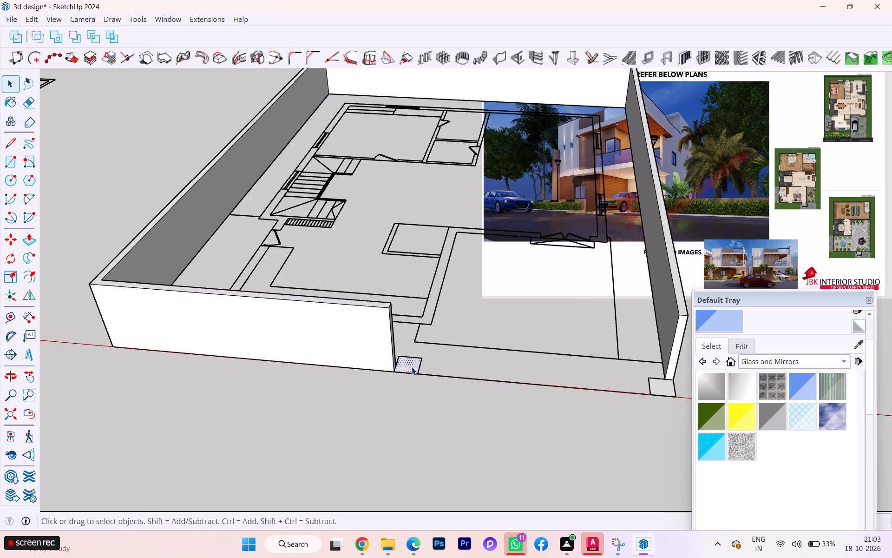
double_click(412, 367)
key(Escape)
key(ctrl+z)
Group the flat boundary wall face with its bounding edges, leaving out the pillar bases.
scroll(341, 393, up, 1)
scroll(341, 386, down, 3)
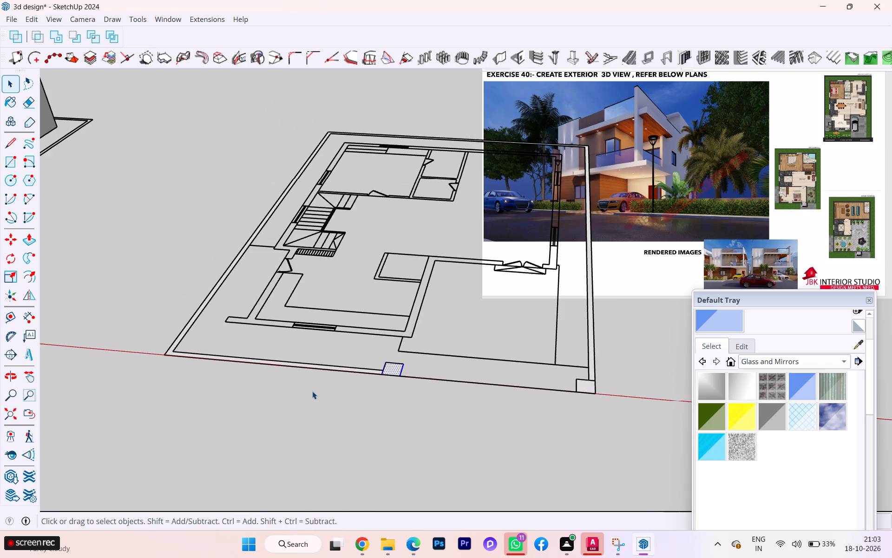
scroll(312, 391, down, 3)
middle_drag(281, 392, 460, 447)
scroll(313, 443, up, 4)
scroll(286, 459, down, 1)
scroll(286, 459, up, 2)
click(281, 459)
double_click(281, 459)
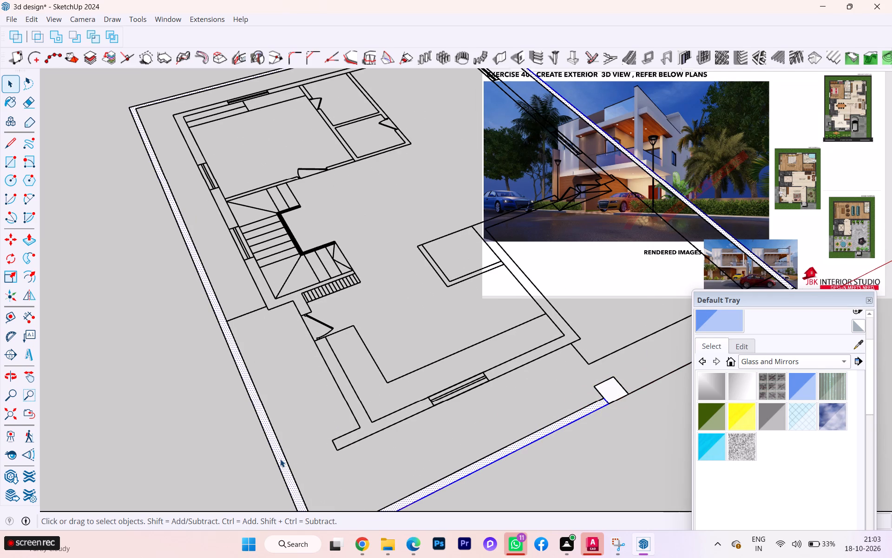
right_click(280, 459)
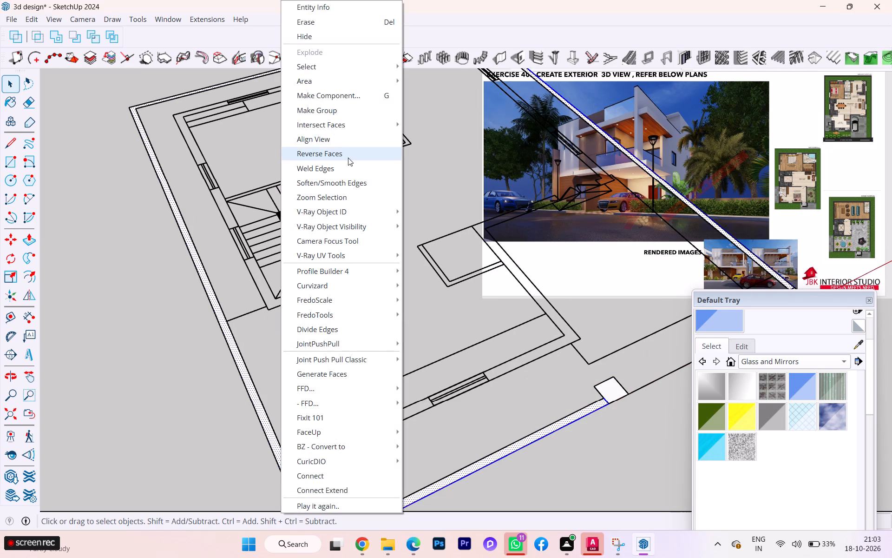
click(331, 113)
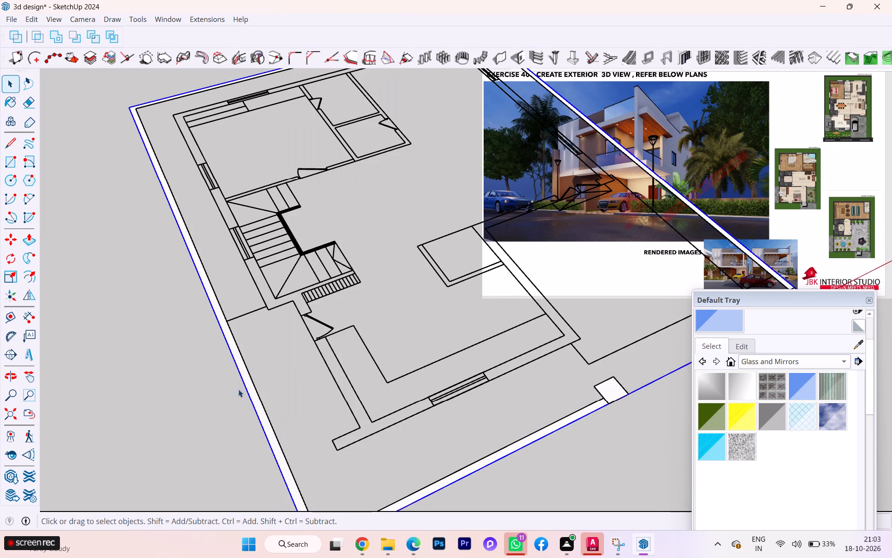
Open the boundary wall group and raise its strip face 5' with Push/Pull.
click(248, 384)
double_click(248, 384)
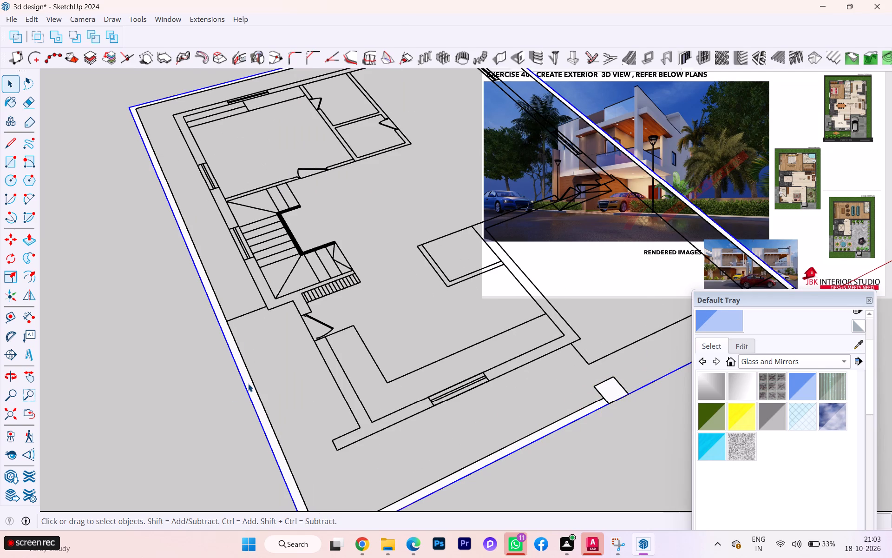
key(p)
click(248, 384)
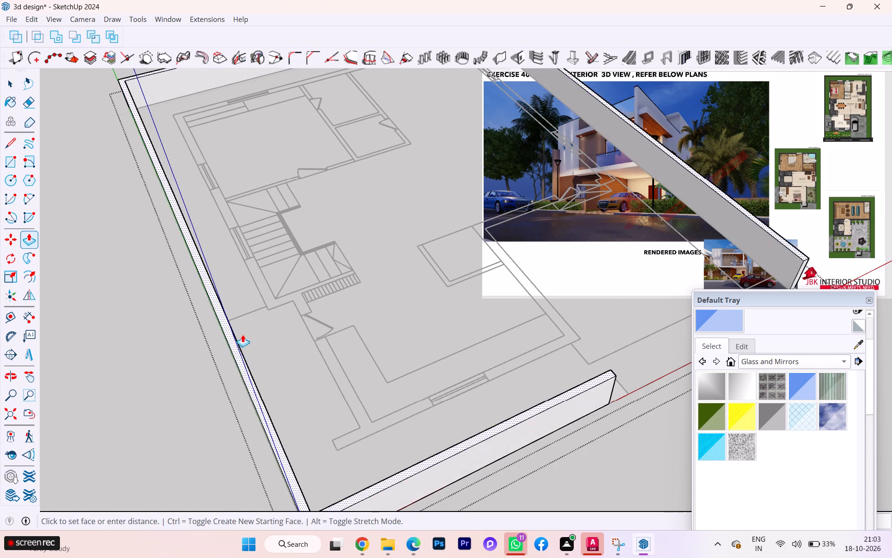
scroll(233, 315, down, 3)
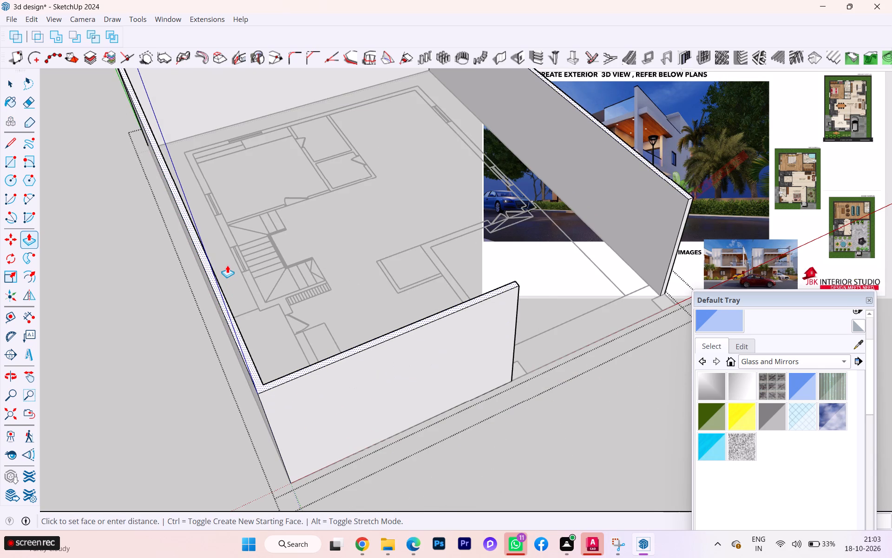
text(5')
key(Return)
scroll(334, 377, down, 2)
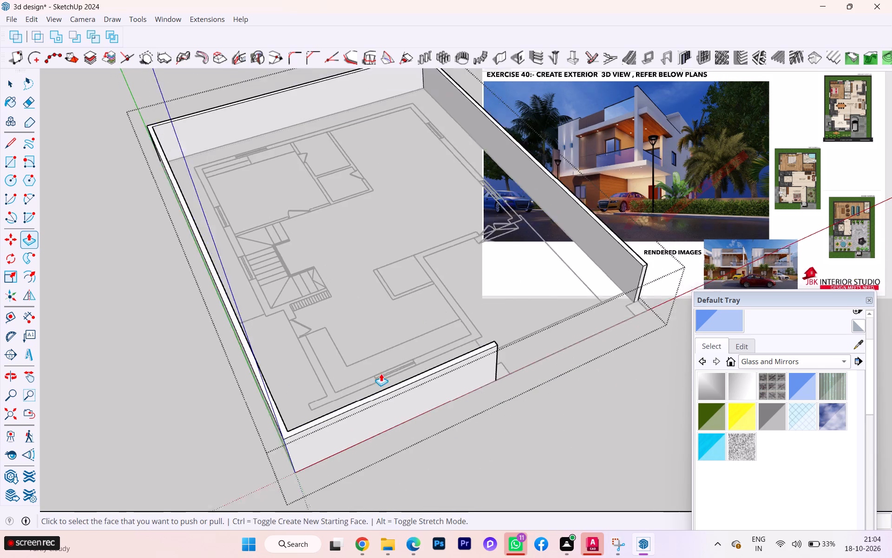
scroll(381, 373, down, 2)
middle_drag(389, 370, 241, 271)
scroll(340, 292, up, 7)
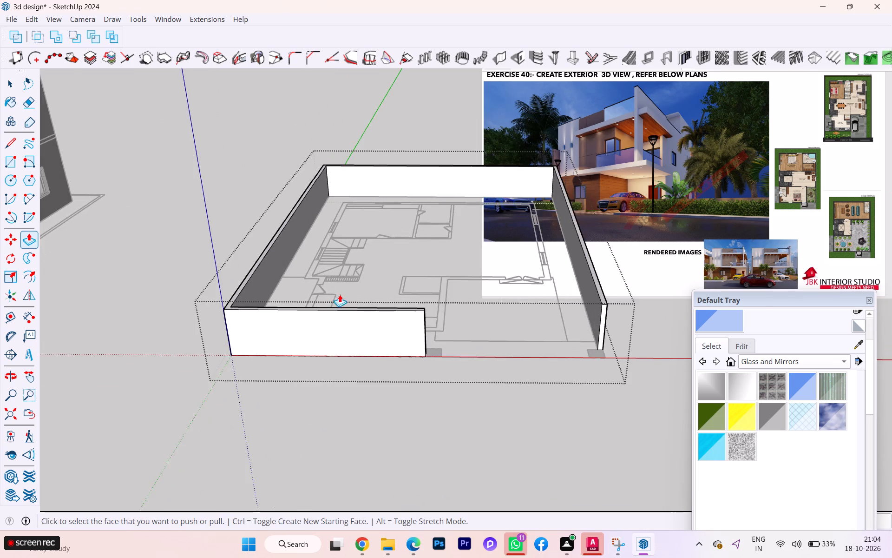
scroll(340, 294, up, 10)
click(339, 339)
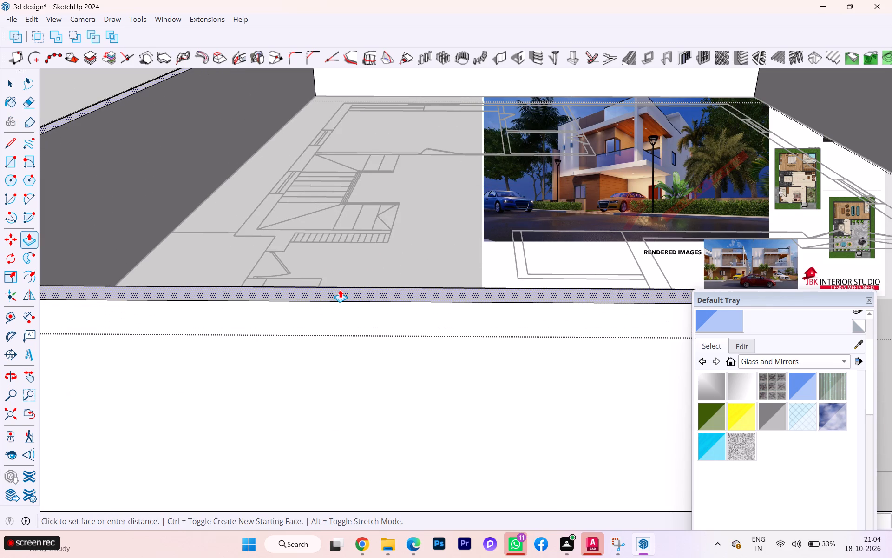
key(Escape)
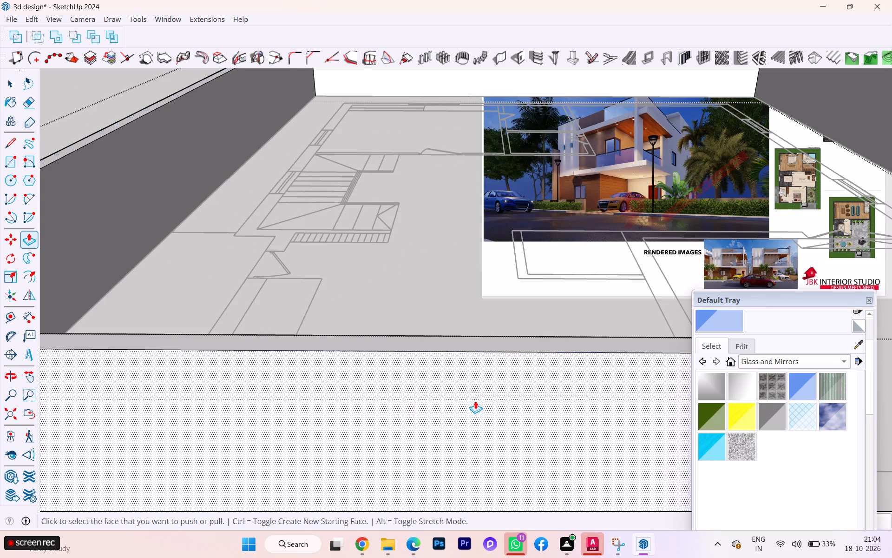
Check the raised boundary wall around the whole plot and close its group.
scroll(428, 405, down, 11)
scroll(298, 396, up, 1)
scroll(295, 396, down, 5)
scroll(161, 390, up, 1)
scroll(161, 390, down, 1)
scroll(161, 390, up, 1)
scroll(174, 389, down, 3)
scroll(174, 389, up, 1)
scroll(174, 389, down, 2)
scroll(174, 389, up, 1)
scroll(174, 389, down, 1)
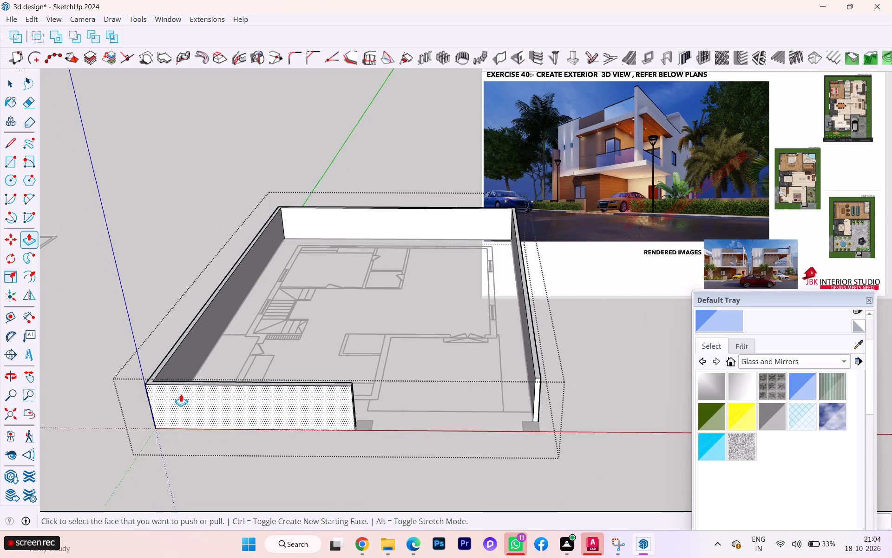
scroll(178, 396, down, 2)
scroll(178, 396, up, 4)
scroll(178, 396, down, 4)
scroll(346, 412, up, 4)
key(space)
click(301, 457)
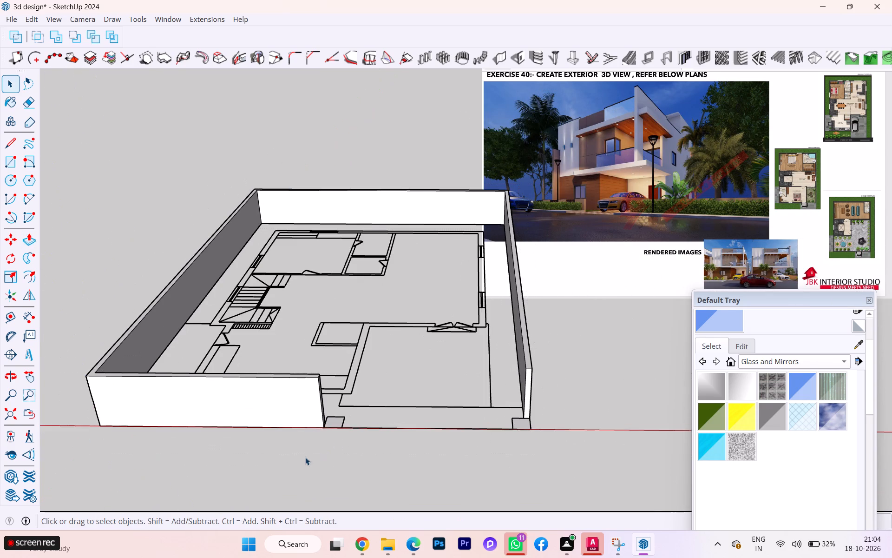
Make the pillar base face at the open end of the front wall, with its edges, into a component.
scroll(341, 406, up, 2)
scroll(341, 405, down, 3)
scroll(341, 405, up, 4)
scroll(333, 410, down, 1)
scroll(333, 410, up, 17)
click(327, 455)
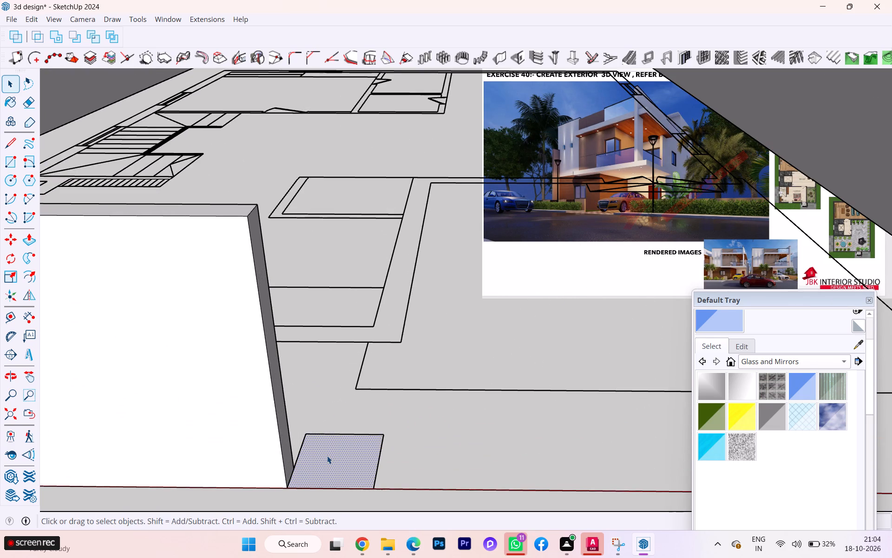
double_click(327, 456)
right_click(327, 456)
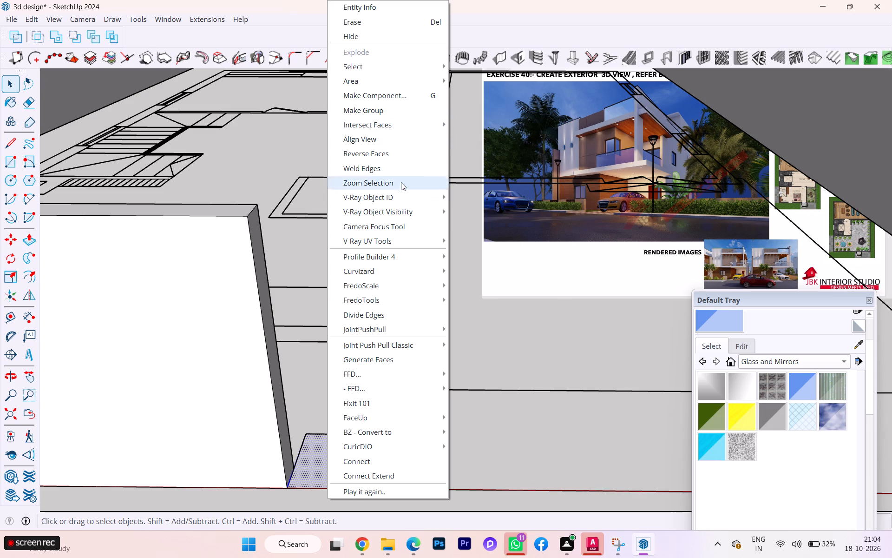
click(397, 97)
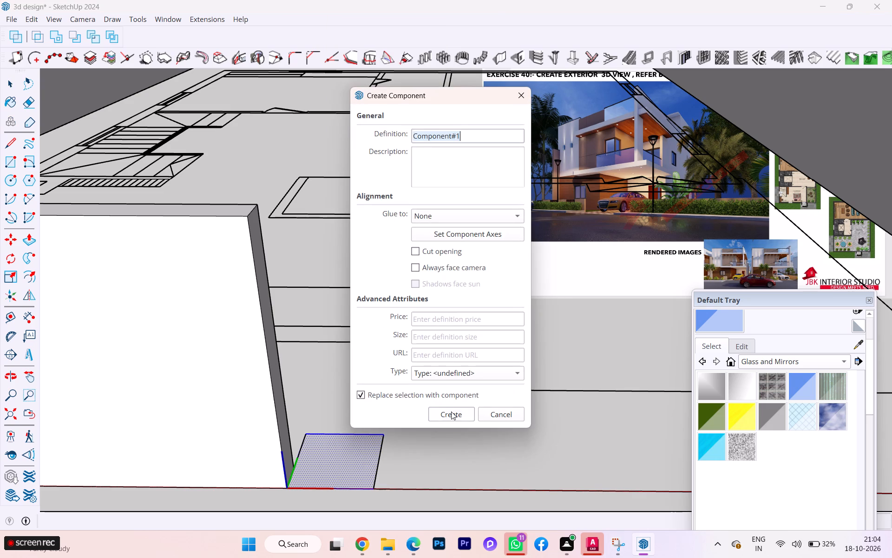
click(451, 412)
Open the pillar base component, Push/Pull its face up to the top of the front boundary wall, and close the component.
key(p)
click(352, 450)
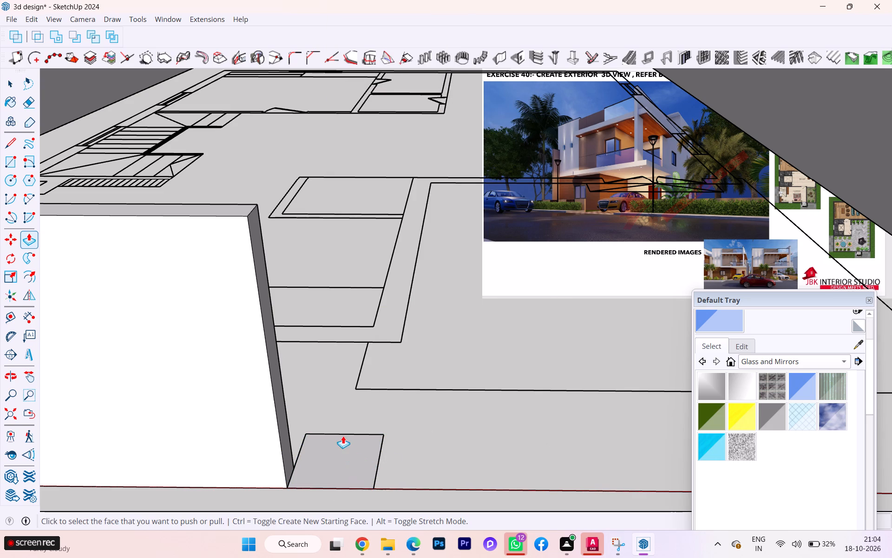
key(space)
double_click(333, 438)
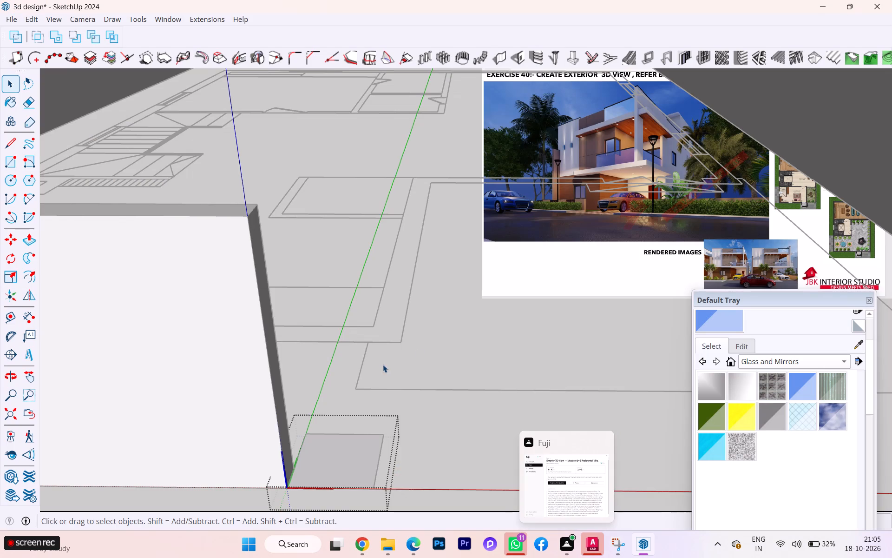
scroll(496, 346, down, 3)
double_click(366, 451)
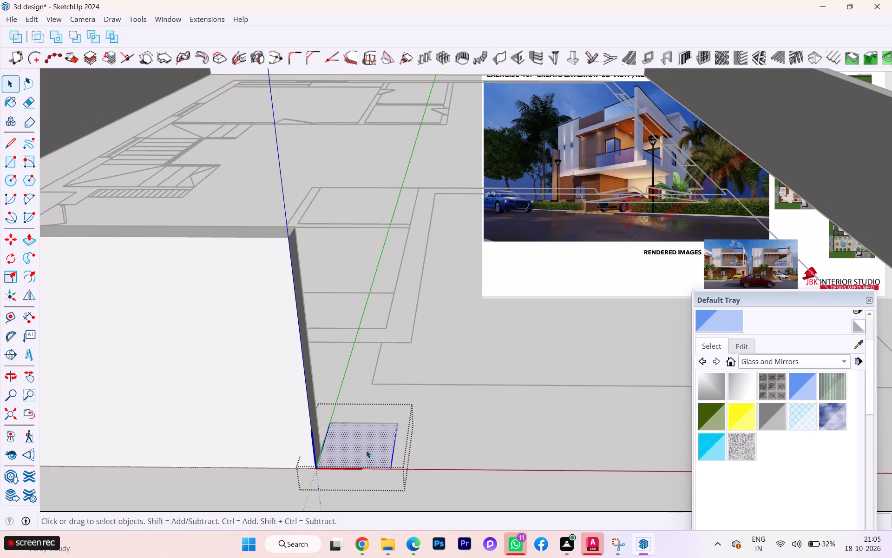
key(p)
click(366, 450)
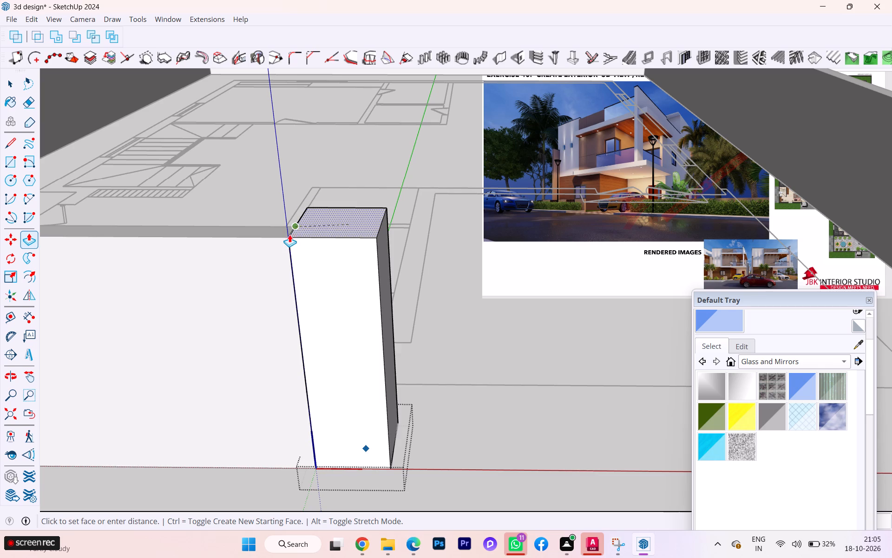
click(289, 235)
key(space)
scroll(411, 322, down, 1)
scroll(413, 325, up, 1)
scroll(414, 325, down, 2)
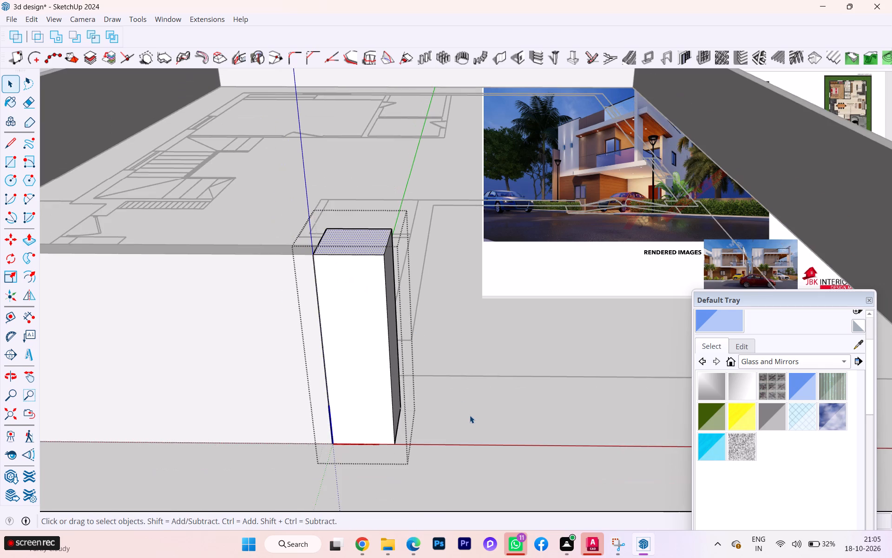
click(470, 415)
Push/Pull the other pillar base, across the gate opening, up to the height of the first pillar's top.
scroll(364, 331, down, 5)
scroll(299, 333, down, 4)
scroll(230, 332, up, 1)
scroll(230, 332, down, 3)
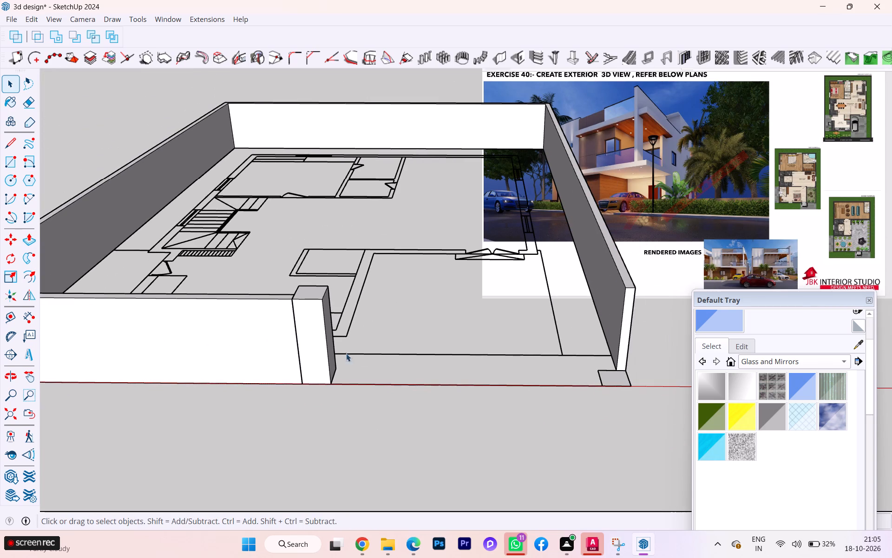
scroll(599, 378, up, 2)
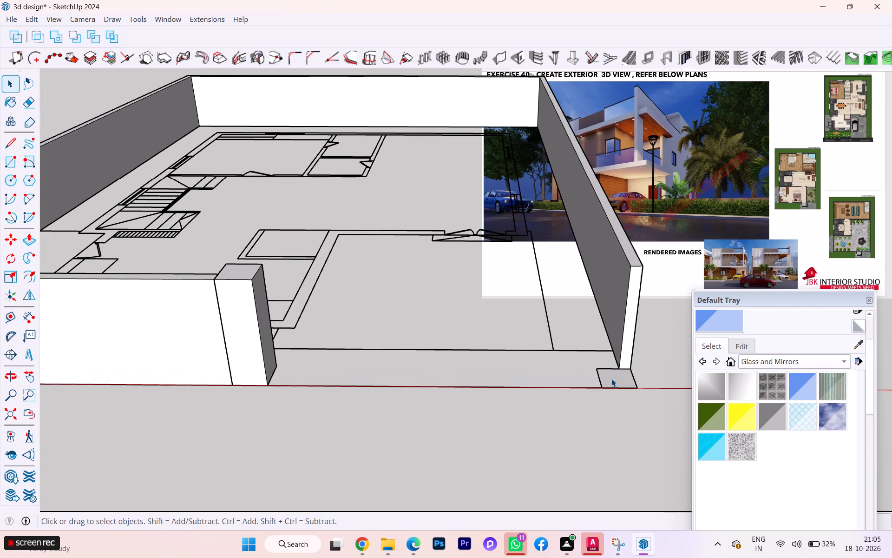
click(613, 369)
double_click(614, 375)
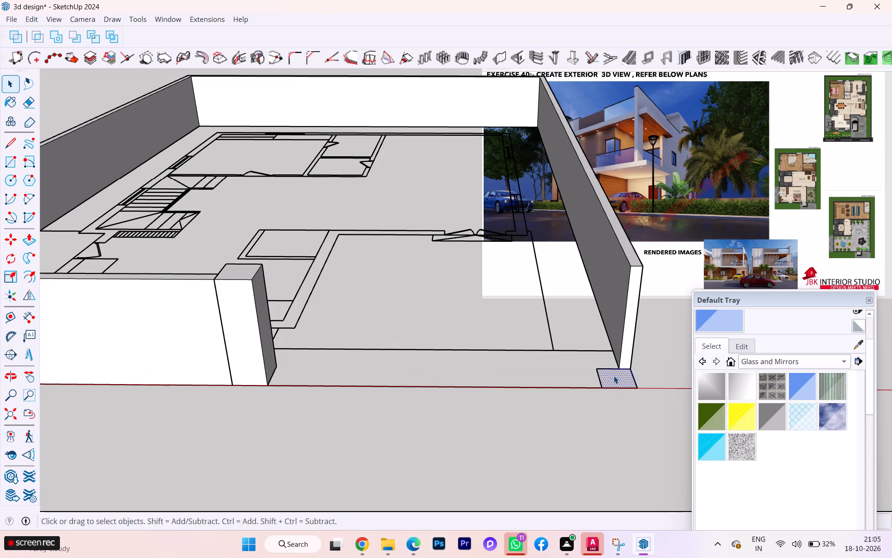
key(p)
click(614, 376)
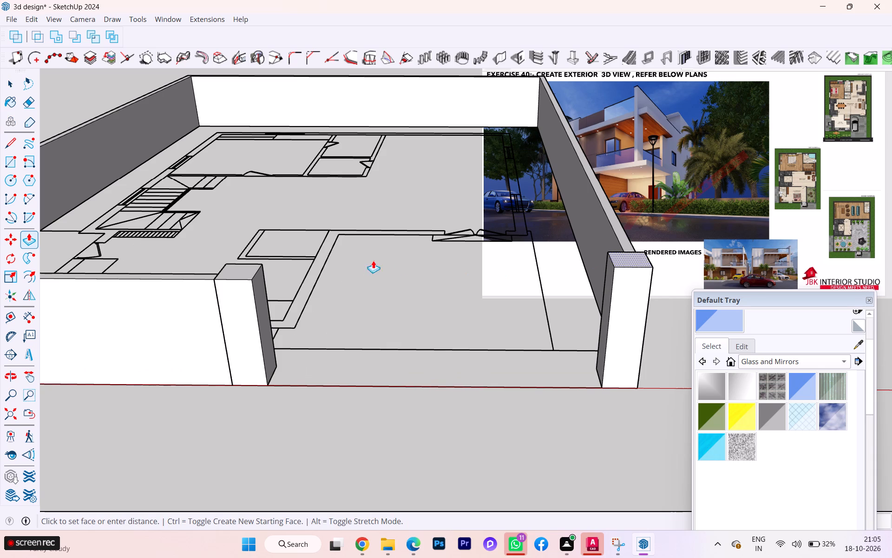
click(256, 273)
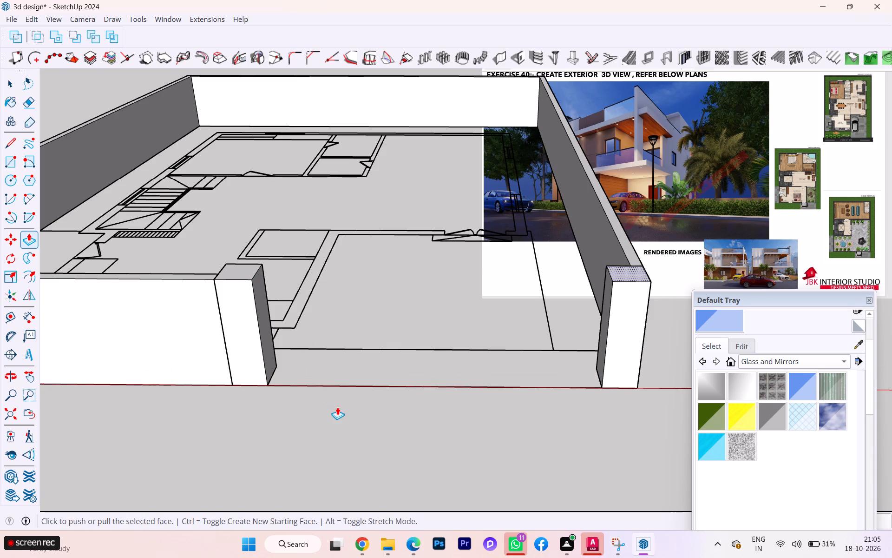
key(space)
click(355, 438)
Examine the boundary wall and both front pillars, selecting them to check how the pillar at the side wall's end is grouped.
scroll(481, 331, down, 6)
middle_drag(477, 337, 434, 269)
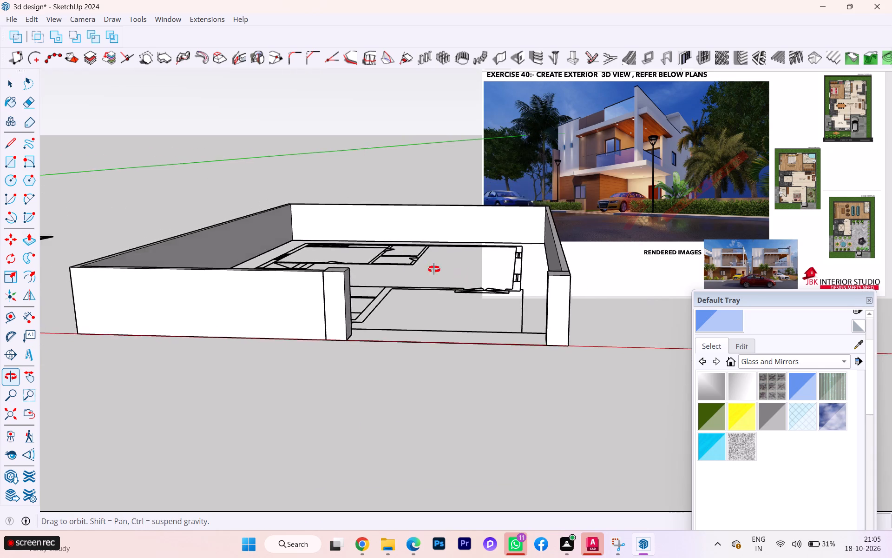
middle_drag(434, 269, 493, 346)
scroll(573, 342, down, 6)
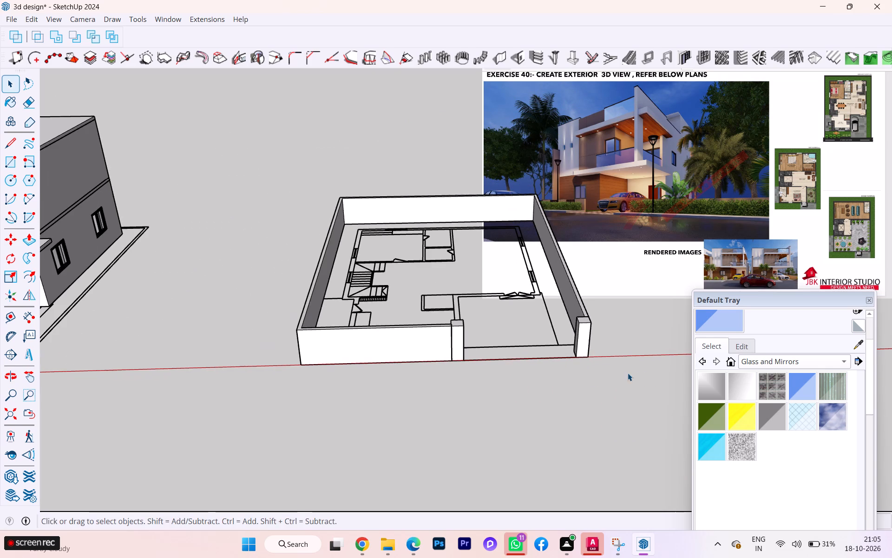
click(315, 349)
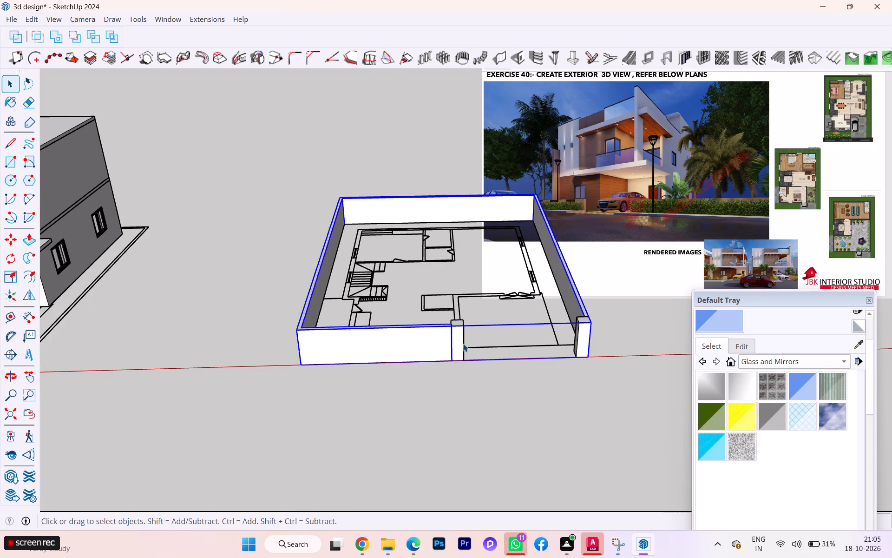
ctrl+click(463, 344)
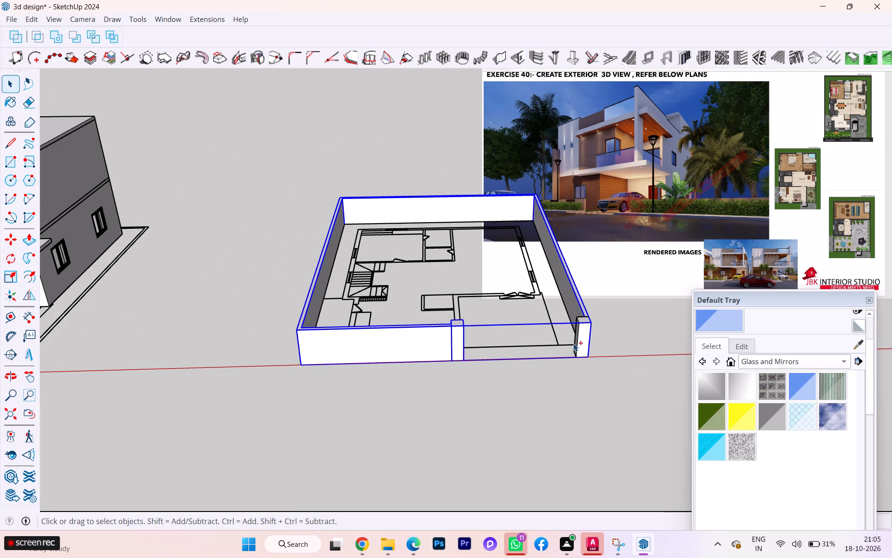
ctrl+click(577, 339)
double_click(584, 323)
click(577, 360)
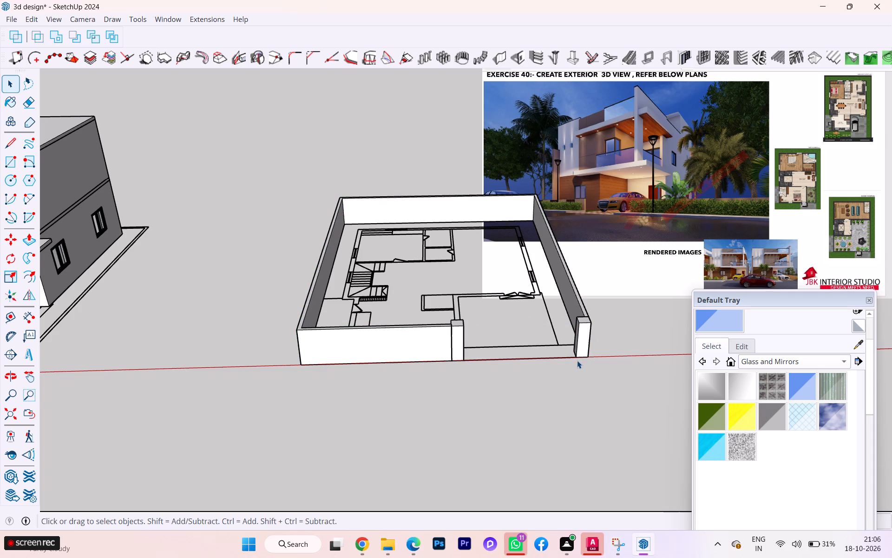
double_click(584, 329)
double_click(584, 320)
click(584, 390)
scroll(479, 347, down, 3)
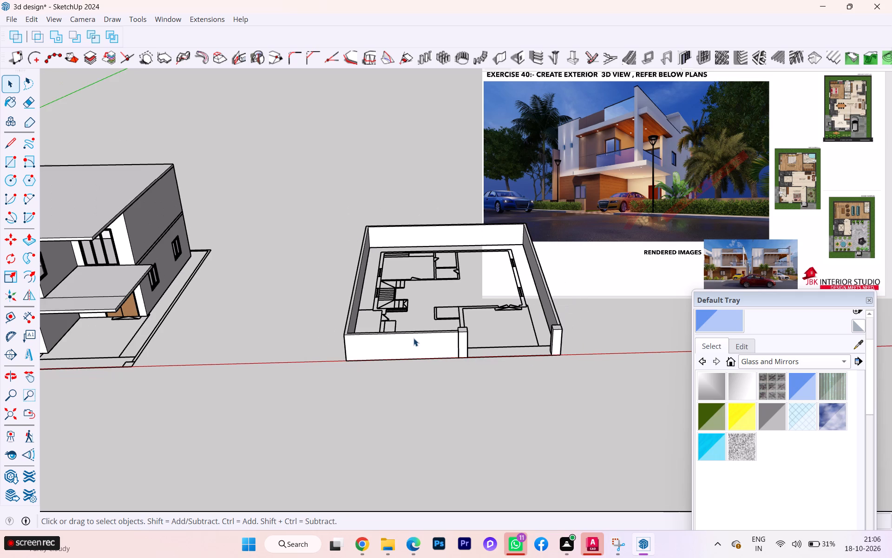
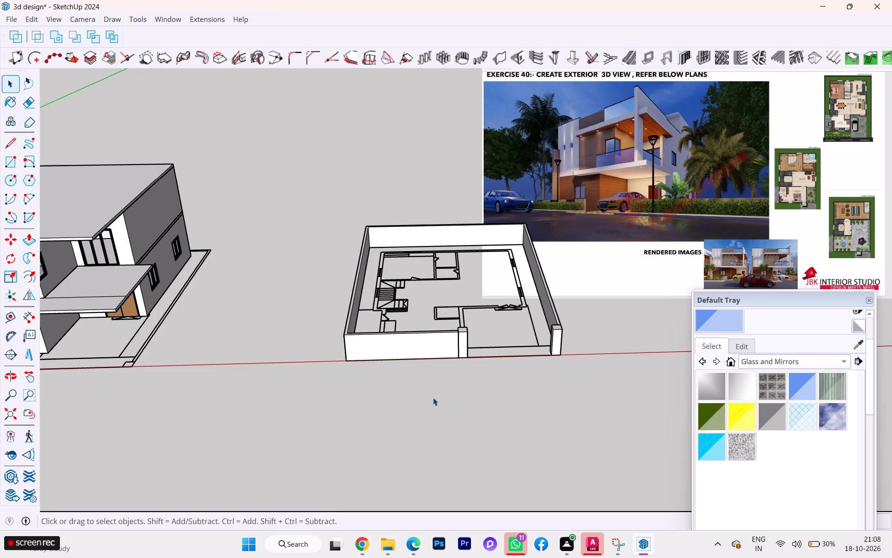
Make a group of the gate pillar at the free end of the gate opening on the floor plan's compound wall.
scroll(433, 398, down, 2)
scroll(451, 380, up, 3)
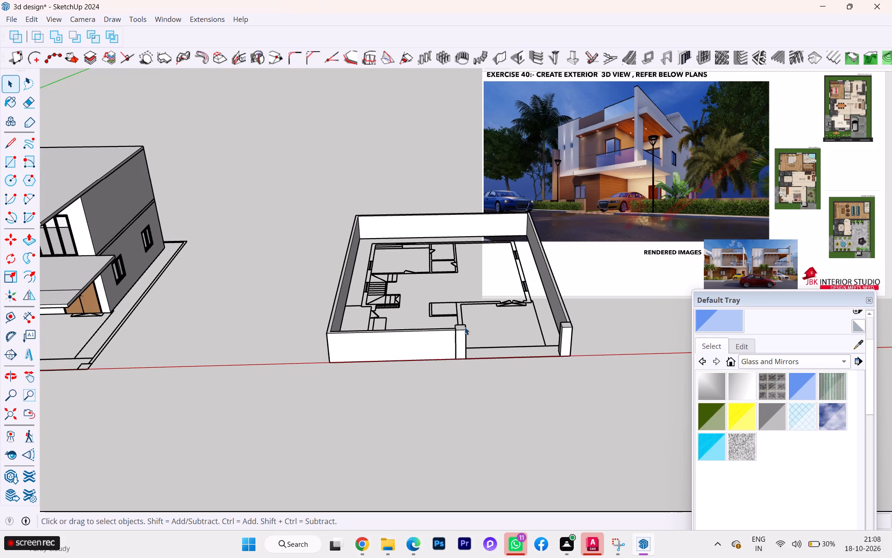
scroll(505, 335, up, 3)
double_click(586, 328)
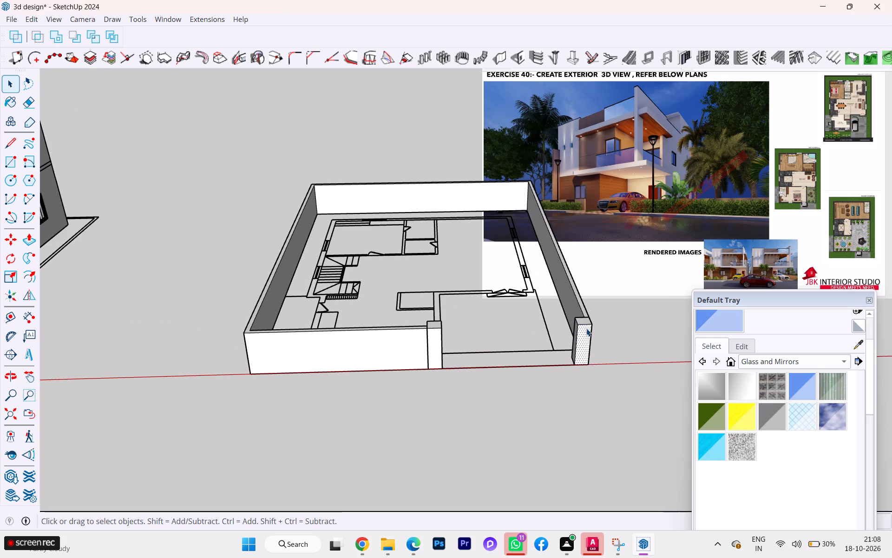
double_click(586, 328)
right_click(586, 328)
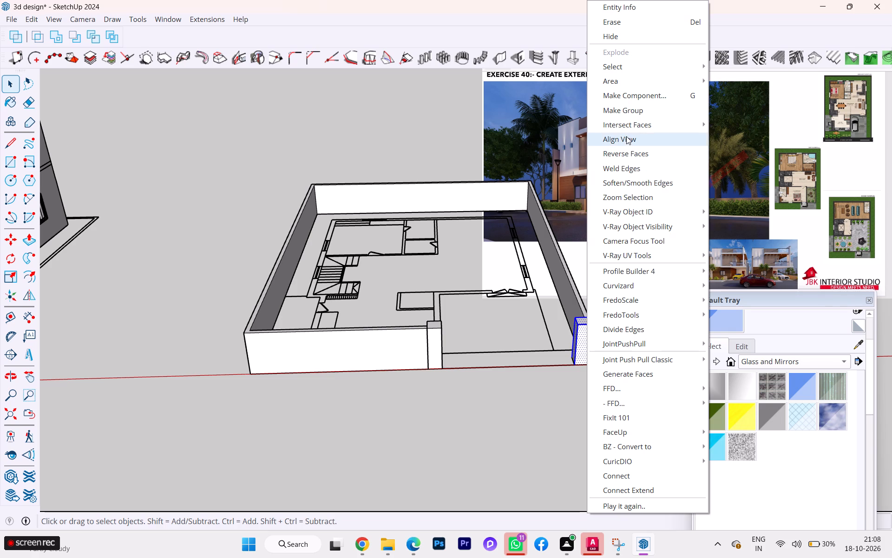
click(623, 114)
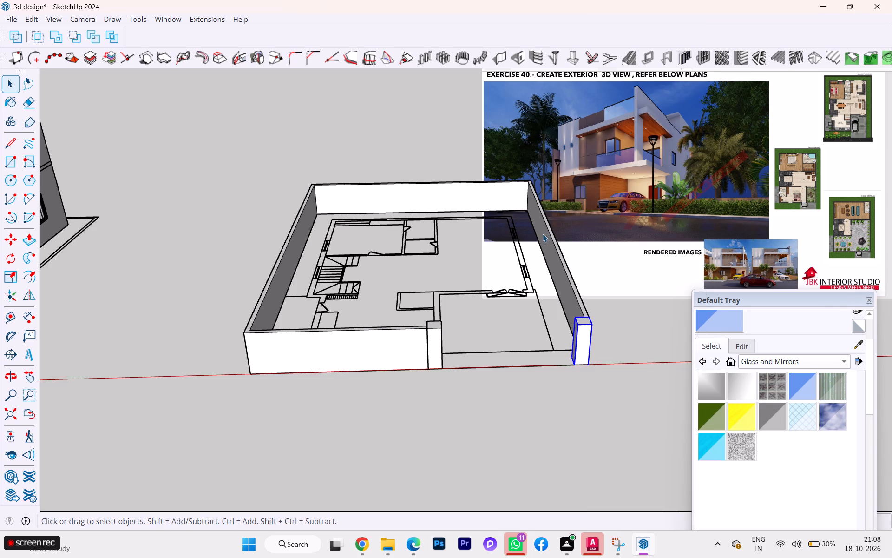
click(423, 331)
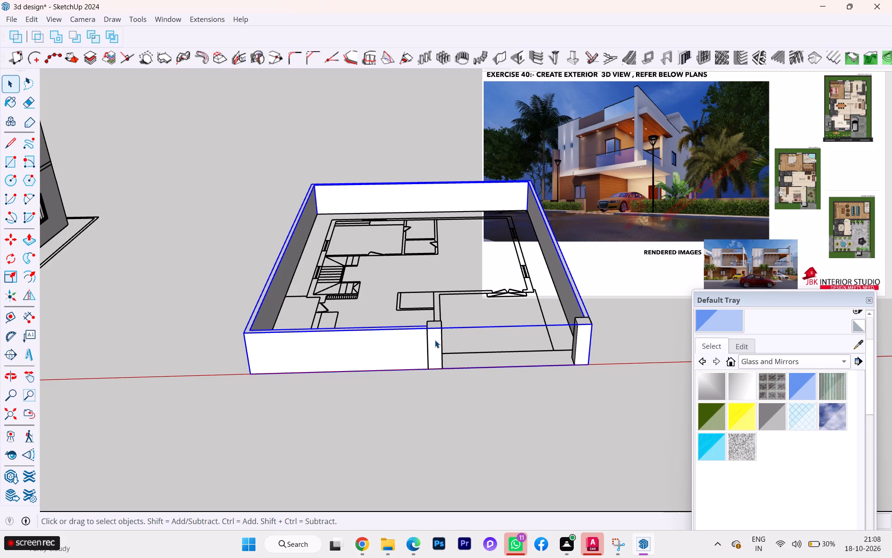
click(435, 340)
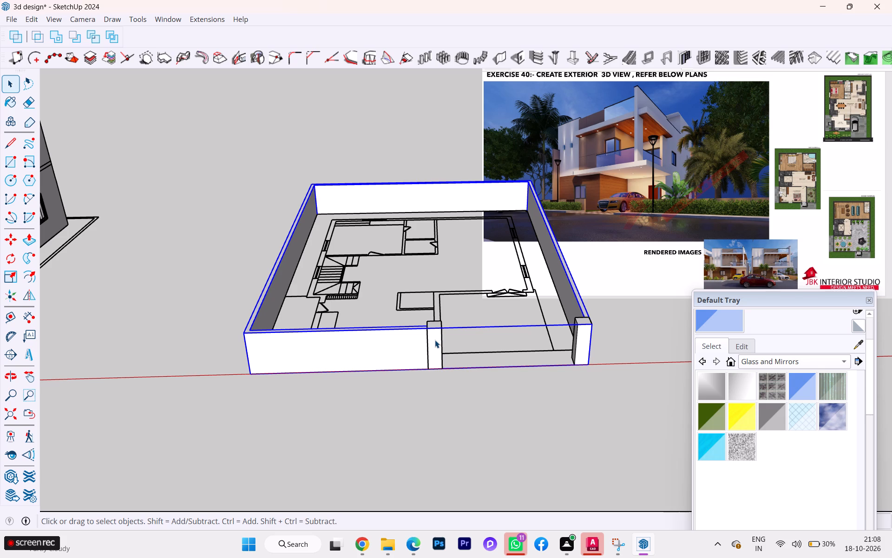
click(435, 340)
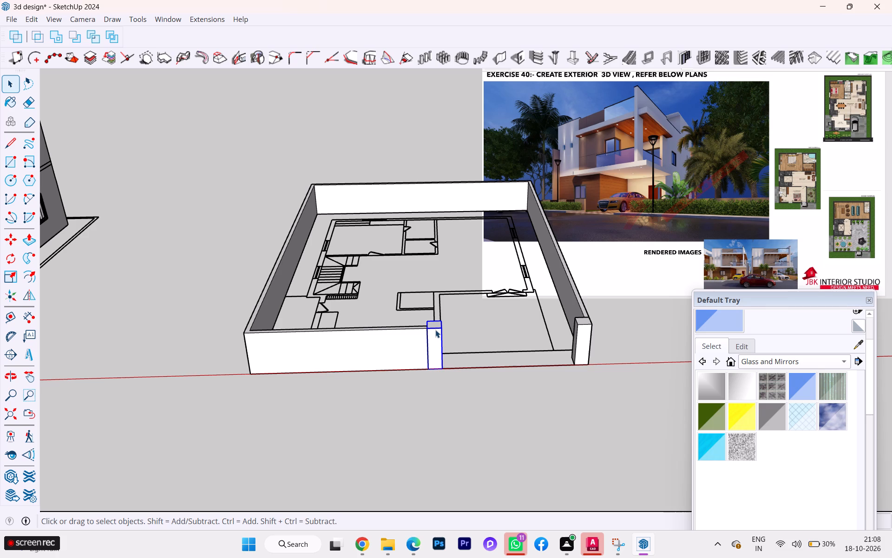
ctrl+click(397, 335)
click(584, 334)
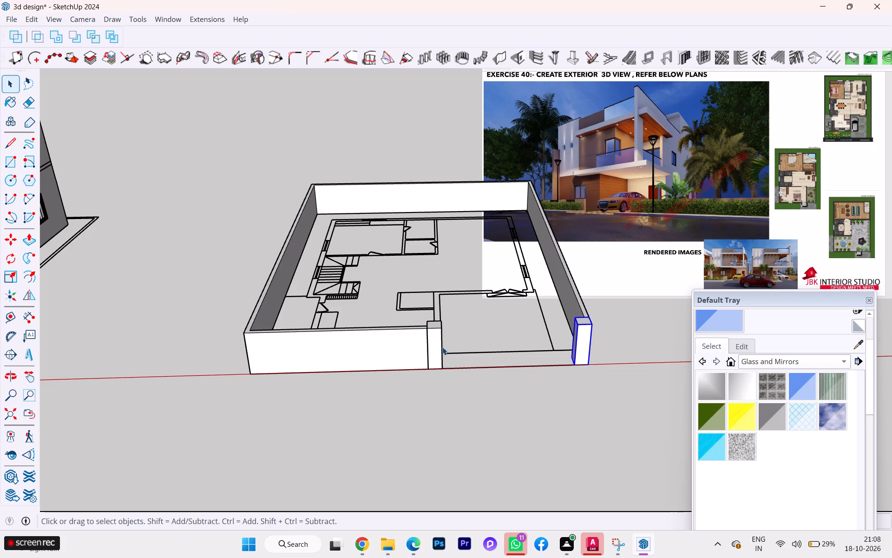
Move the compound wall group from the floor plan to the house model, placing its front outer corner on the matching plot corner.
scroll(397, 345, down, 3)
scroll(531, 311, down, 5)
scroll(552, 301, up, 2)
scroll(555, 301, down, 1)
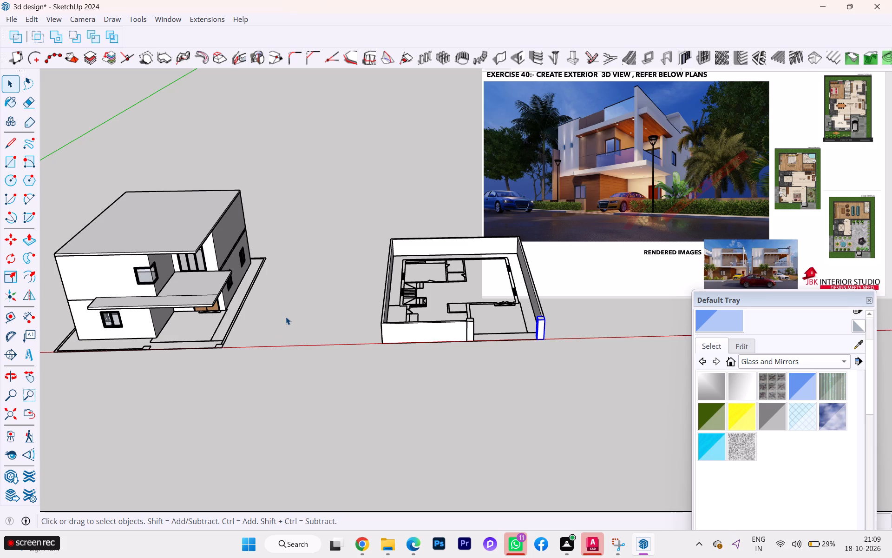
click(426, 334)
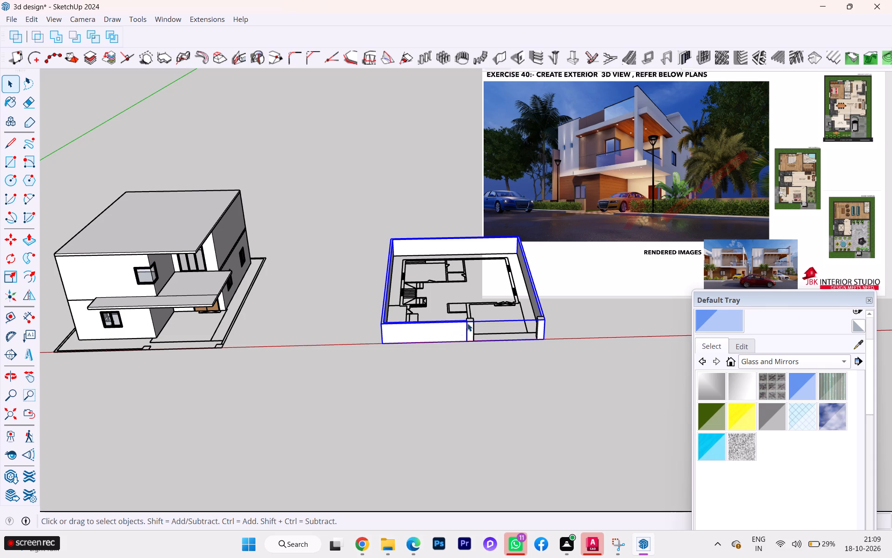
key(m)
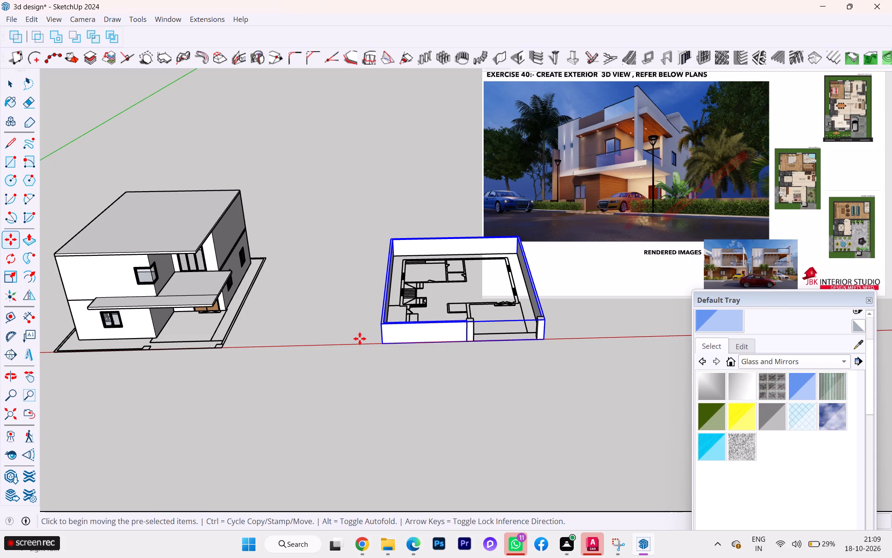
key(Return)
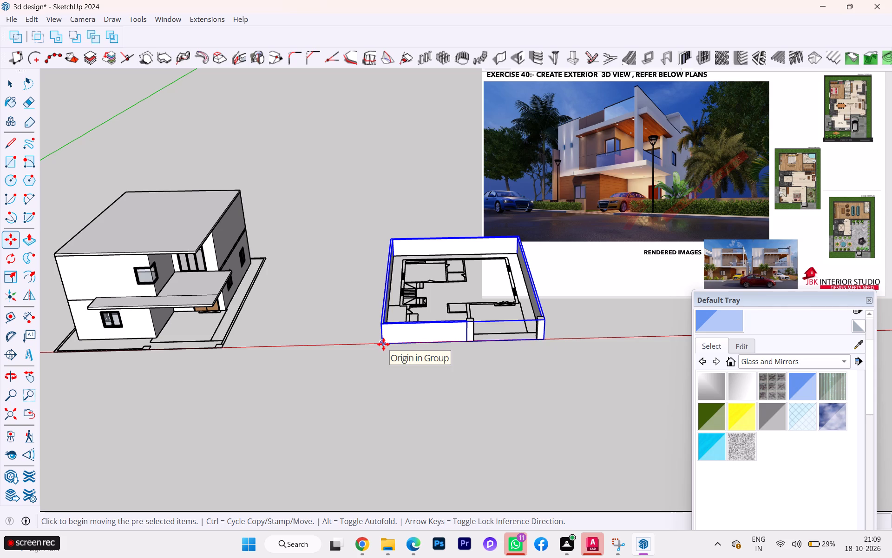
click(383, 344)
scroll(340, 343, down, 2)
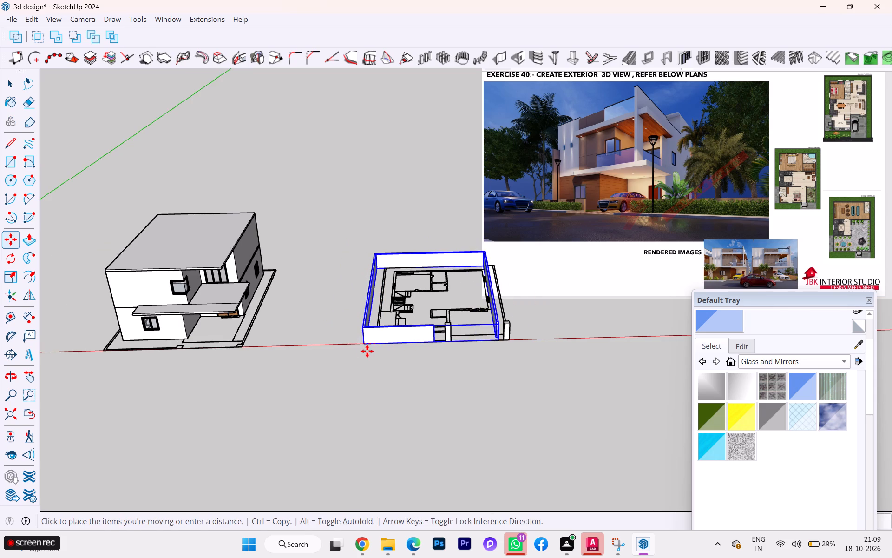
scroll(368, 351, down, 2)
middle_drag(369, 352, 423, 347)
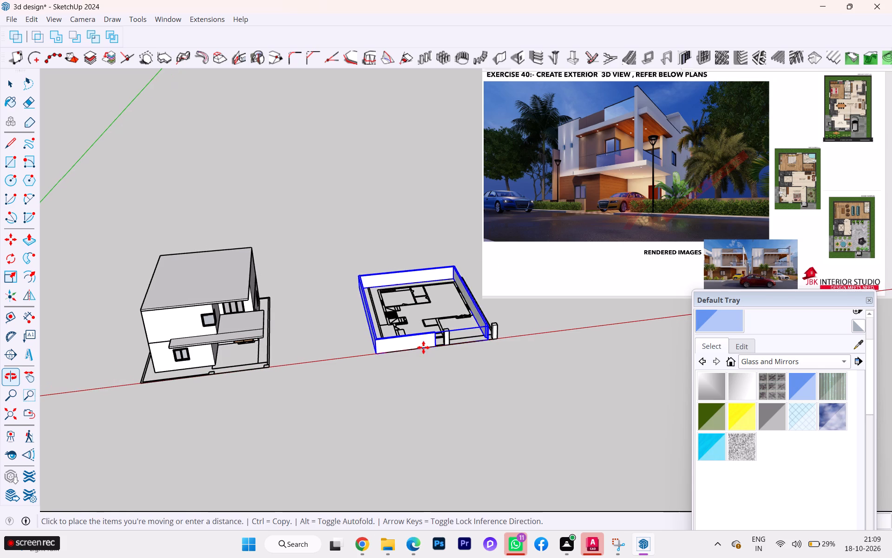
scroll(139, 385, up, 4)
scroll(139, 385, down, 2)
scroll(139, 385, up, 2)
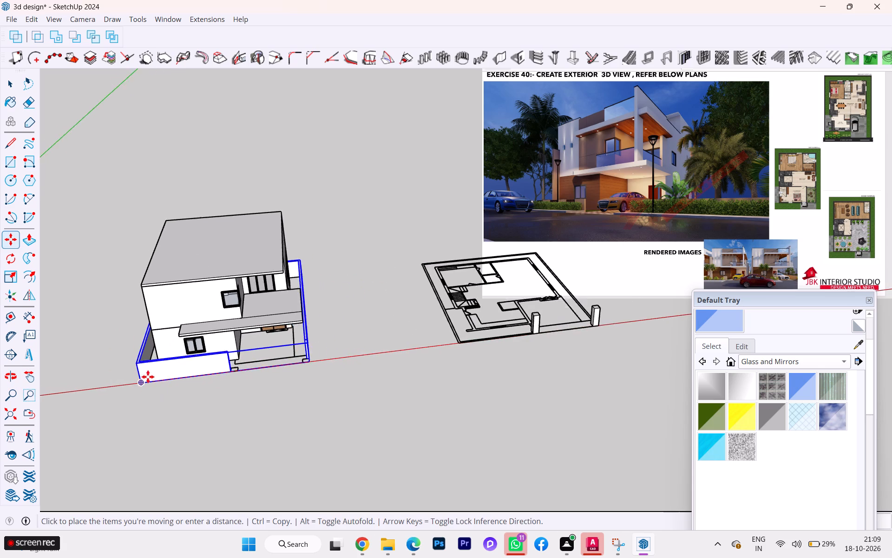
scroll(168, 371, up, 8)
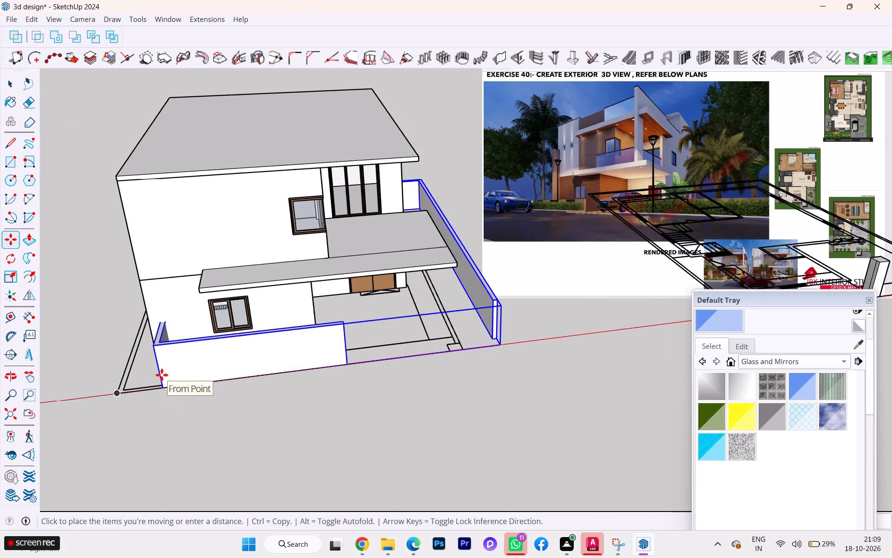
scroll(159, 378, up, 4)
scroll(159, 378, down, 1)
scroll(159, 378, up, 4)
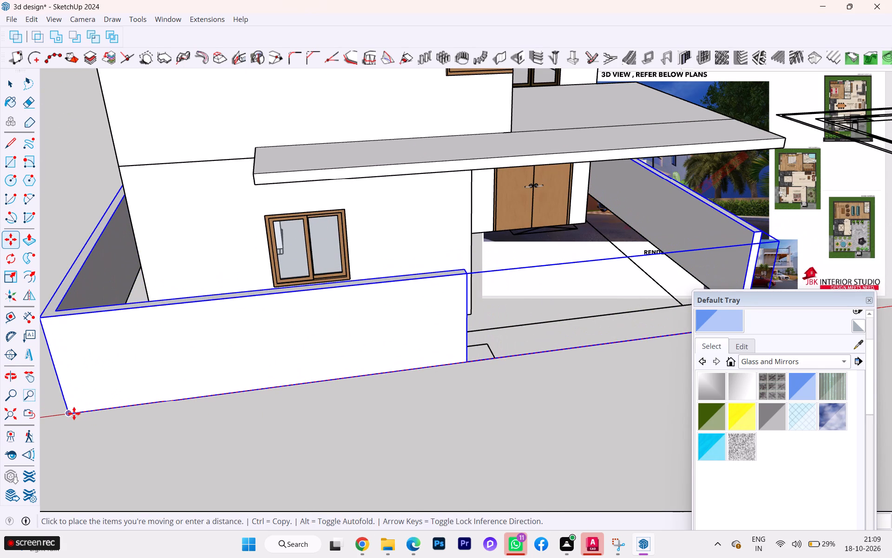
click(71, 416)
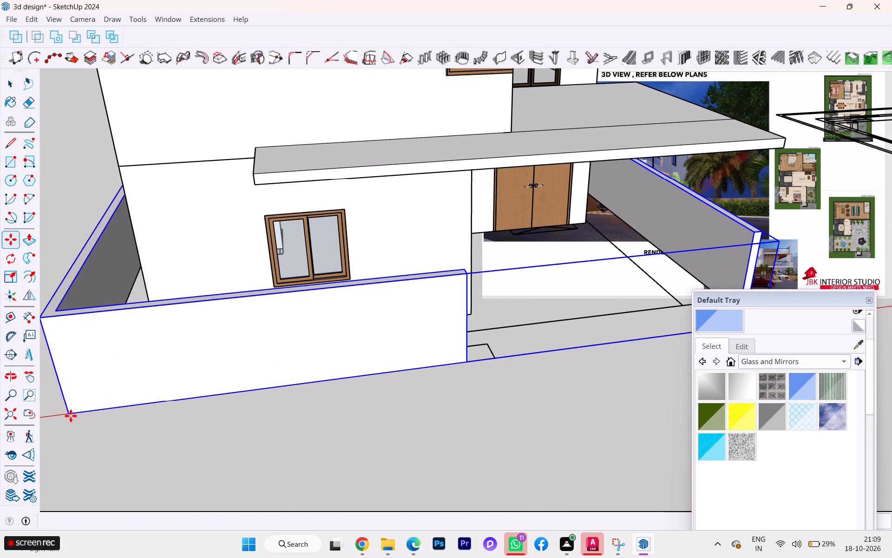
scroll(186, 395, down, 7)
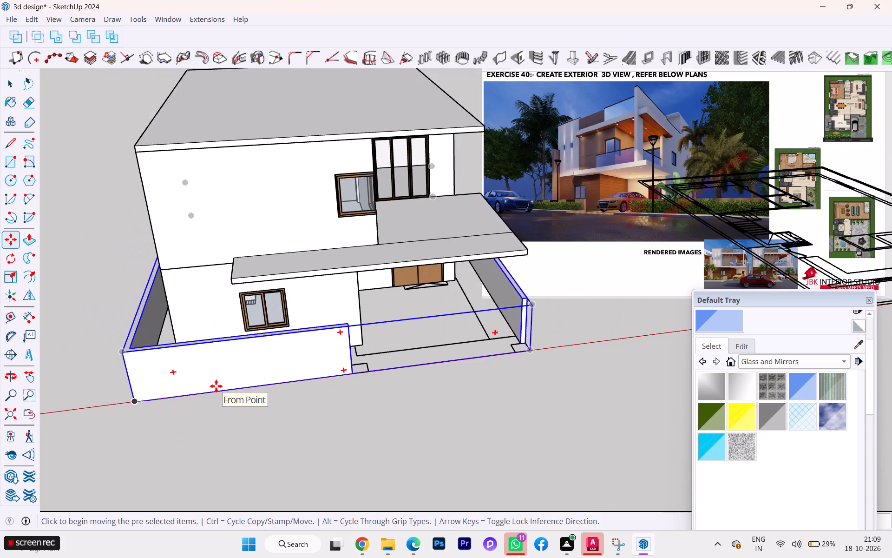
scroll(216, 386, down, 4)
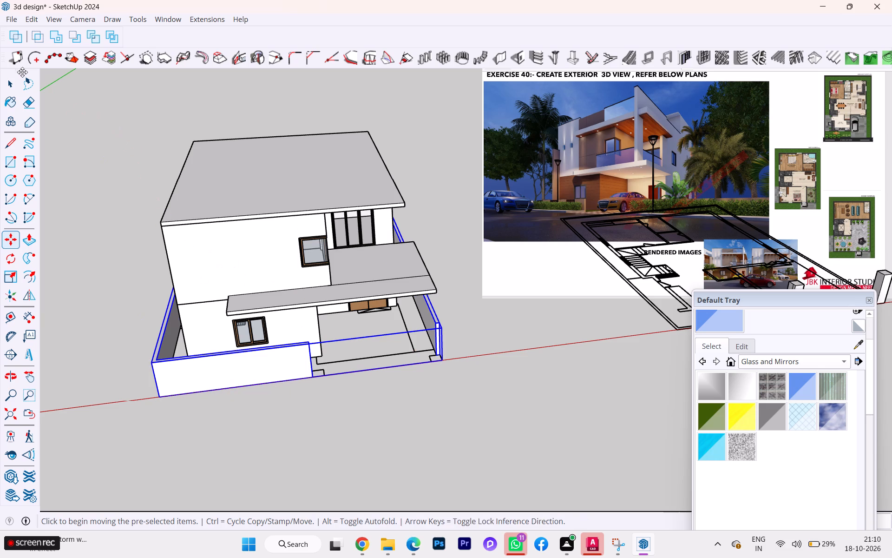
click(7, 86)
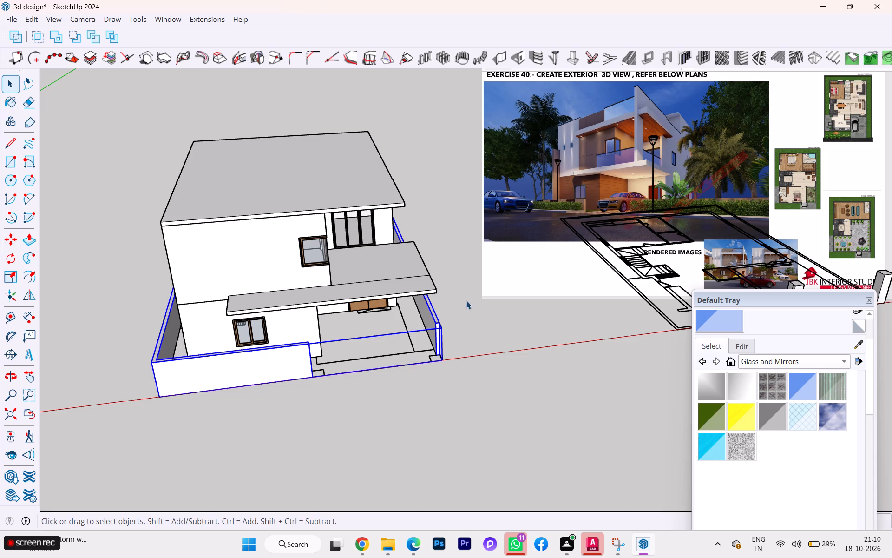
Move the gate pillar nearest the front wall from the floor plan onto its marked footprint at the end of the house's front wall.
scroll(203, 347, down, 3)
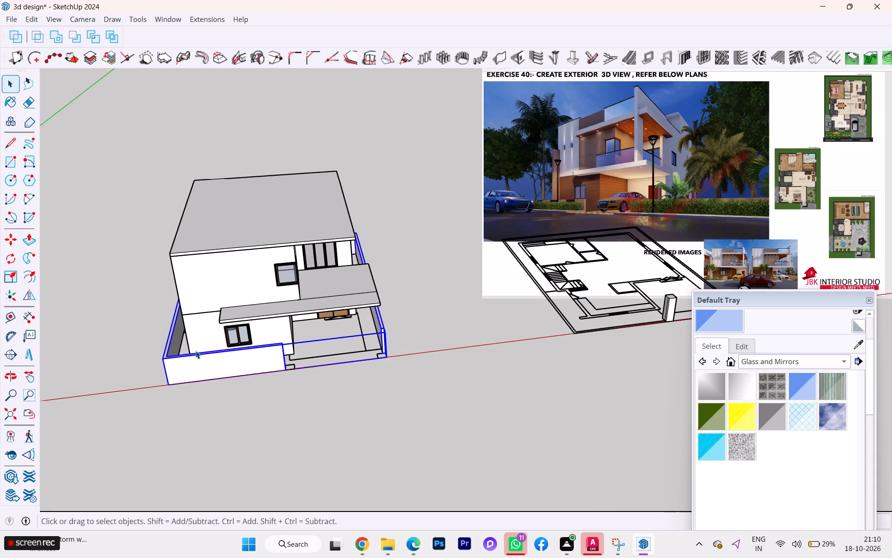
scroll(438, 352, up, 1)
scroll(363, 349, down, 1)
scroll(238, 350, down, 1)
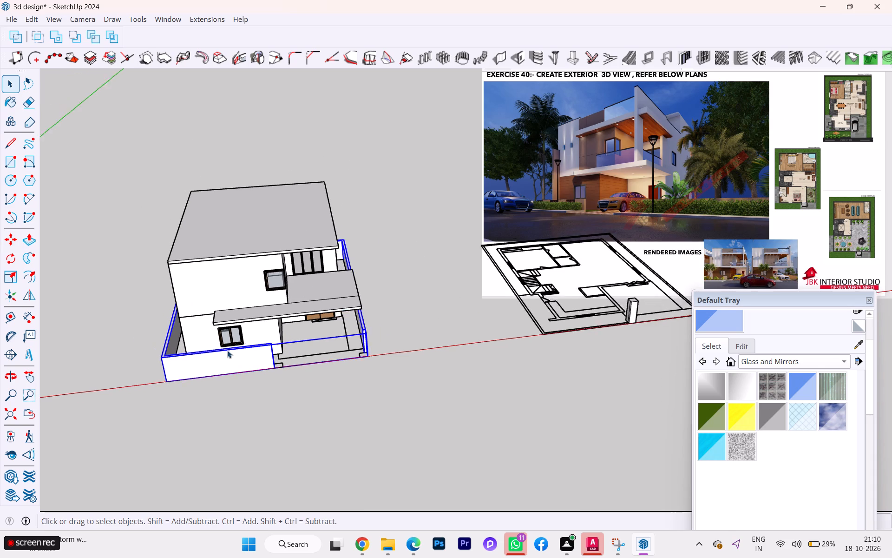
scroll(227, 350, down, 2)
scroll(462, 352, up, 1)
scroll(538, 334, up, 1)
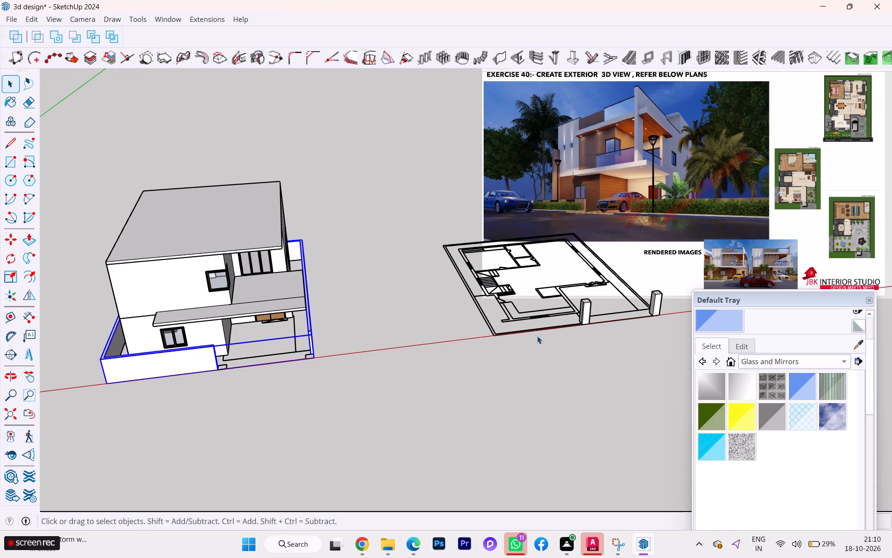
middle_drag(531, 337, 367, 342)
scroll(559, 342, up, 2)
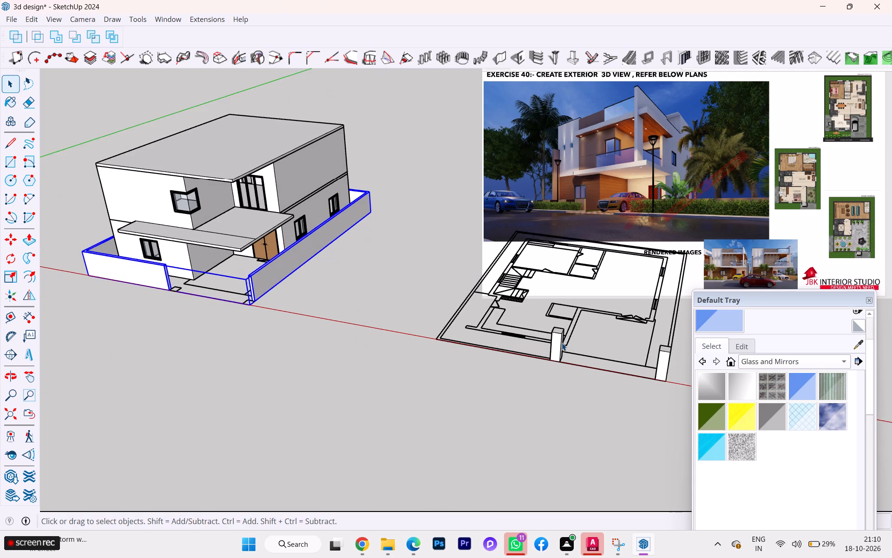
scroll(562, 343, up, 7)
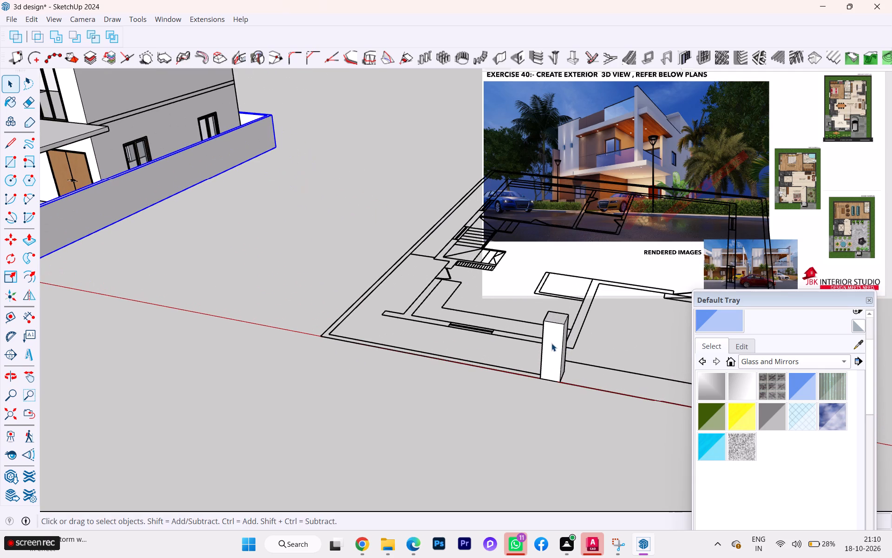
click(551, 343)
key(m)
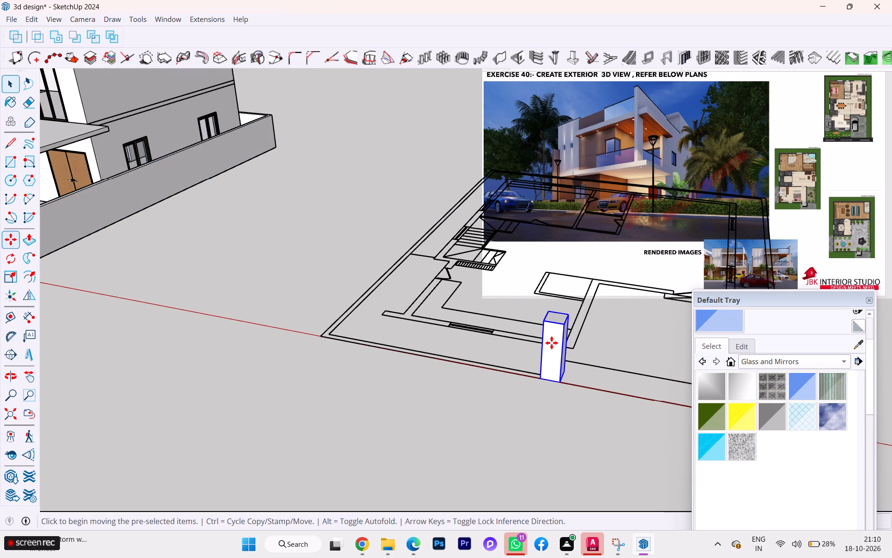
key(Return)
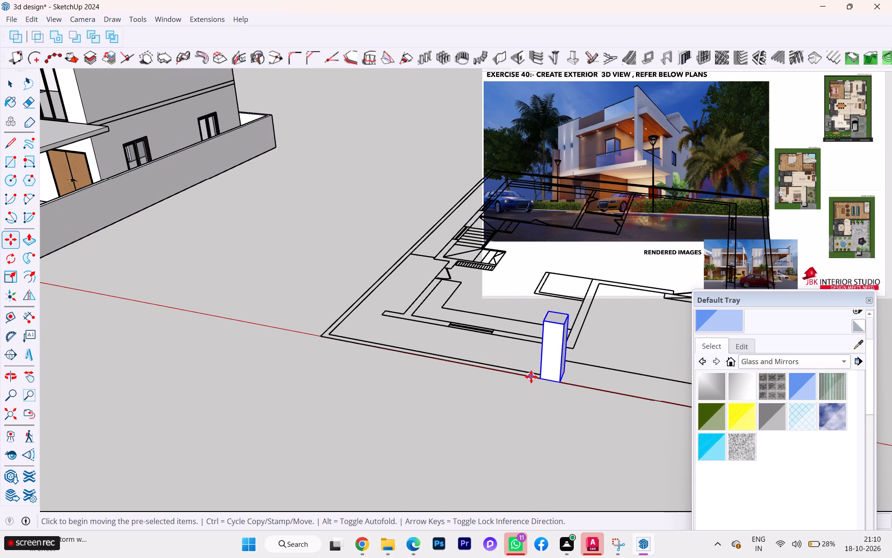
click(538, 376)
scroll(577, 361, down, 3)
scroll(619, 351, down, 3)
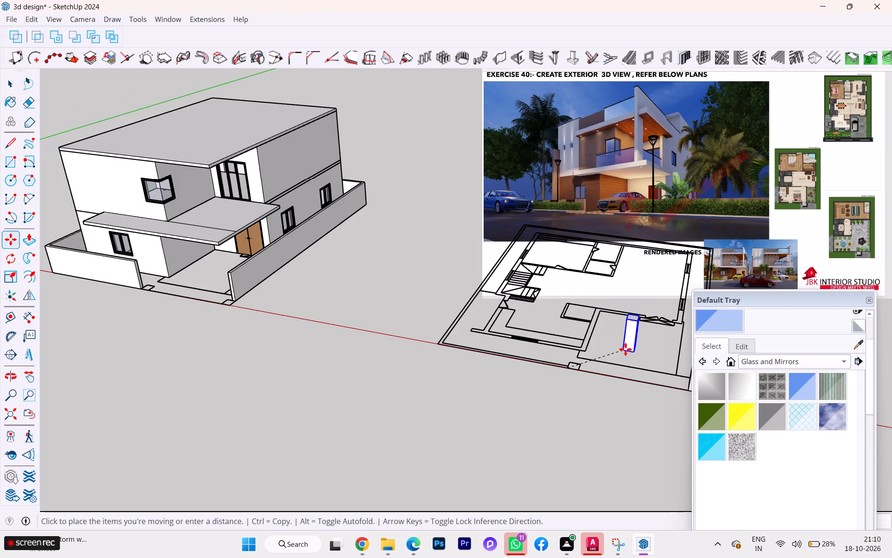
scroll(175, 325, up, 2)
scroll(145, 291, up, 5)
scroll(145, 286, down, 2)
scroll(145, 286, up, 2)
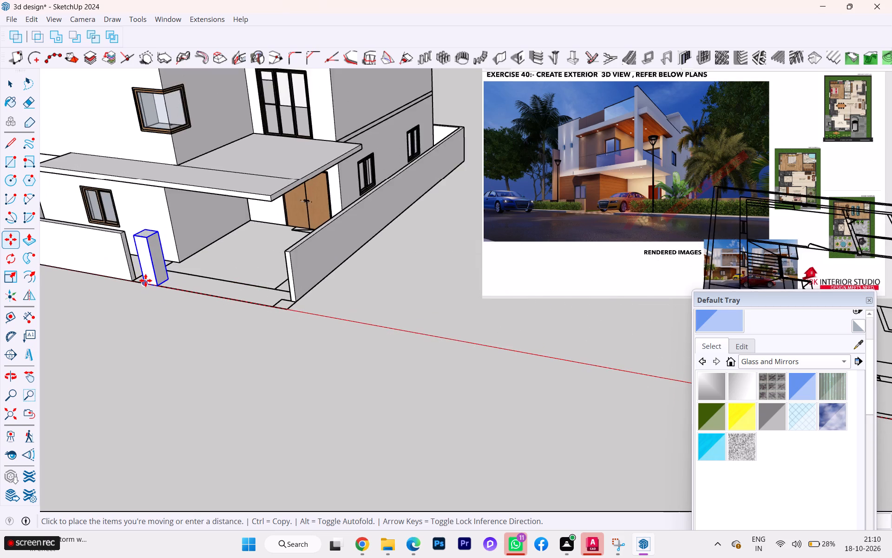
scroll(145, 280, up, 2)
scroll(145, 280, down, 4)
scroll(145, 280, up, 2)
scroll(145, 280, down, 6)
scroll(144, 280, up, 6)
scroll(131, 279, down, 1)
scroll(131, 279, up, 3)
scroll(136, 280, down, 1)
scroll(136, 280, up, 10)
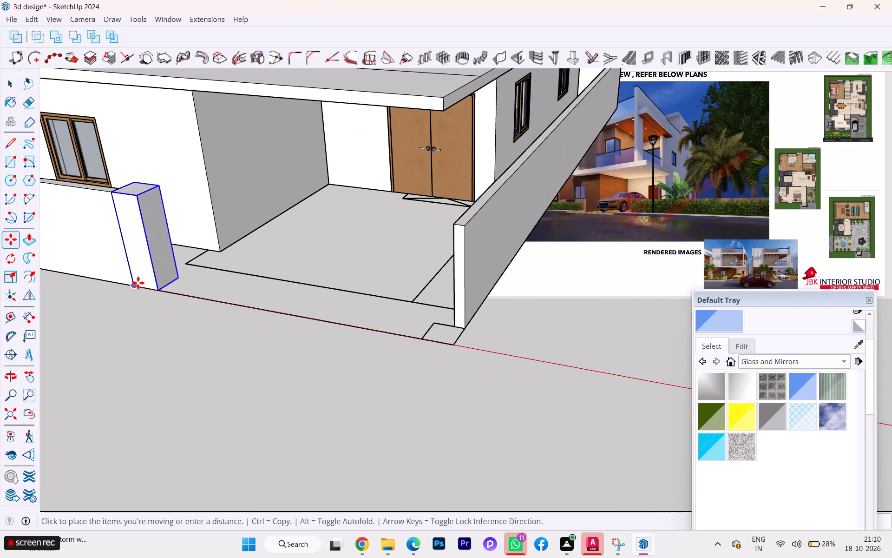
click(137, 285)
scroll(231, 301, down, 4)
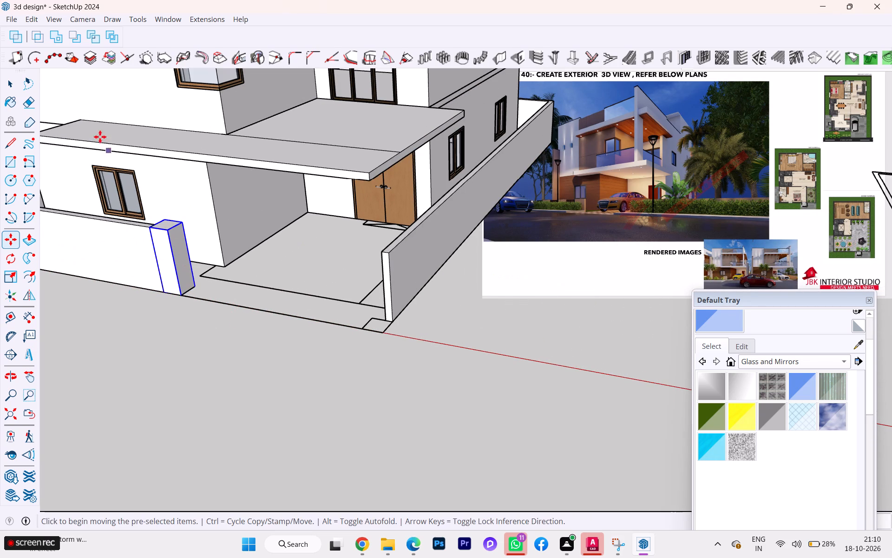
click(15, 87)
Move the remaining gate pillar from the floor plan onto its marked footprint at the front end of the house's side compound wall.
scroll(223, 192, down, 3)
scroll(272, 247, down, 3)
scroll(272, 257, up, 1)
scroll(272, 258, down, 1)
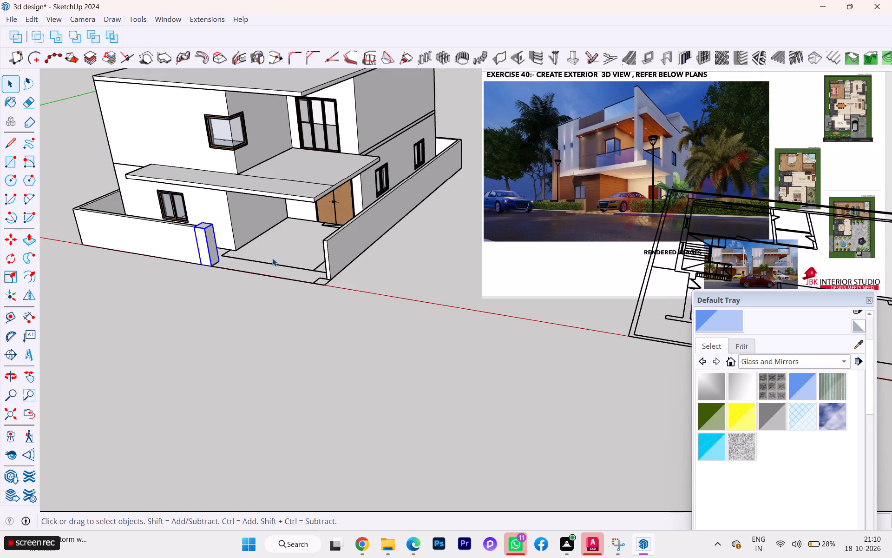
scroll(278, 259, down, 5)
scroll(322, 296, down, 1)
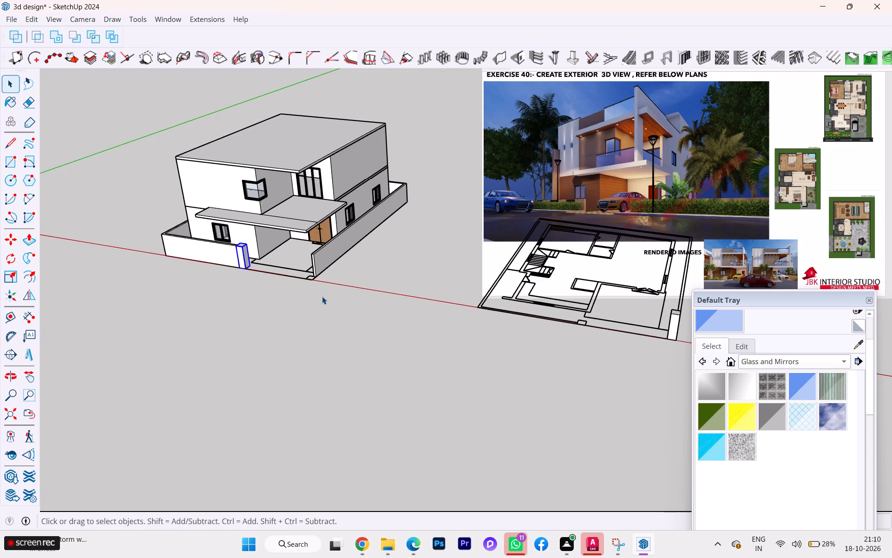
scroll(290, 308, down, 1)
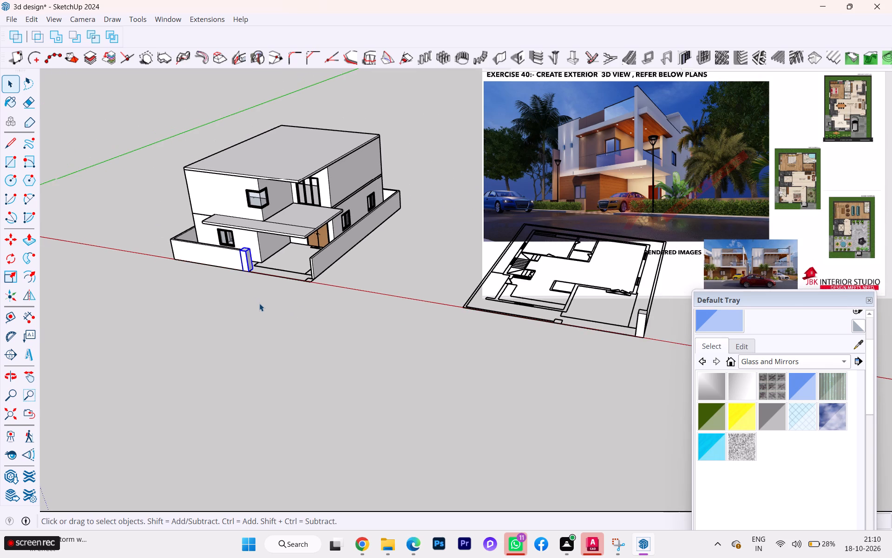
scroll(255, 302, down, 3)
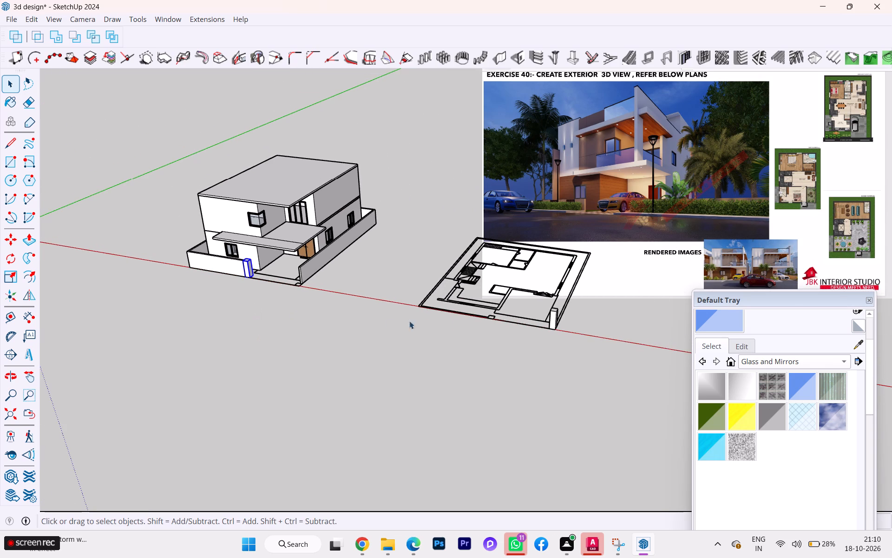
scroll(554, 320, up, 2)
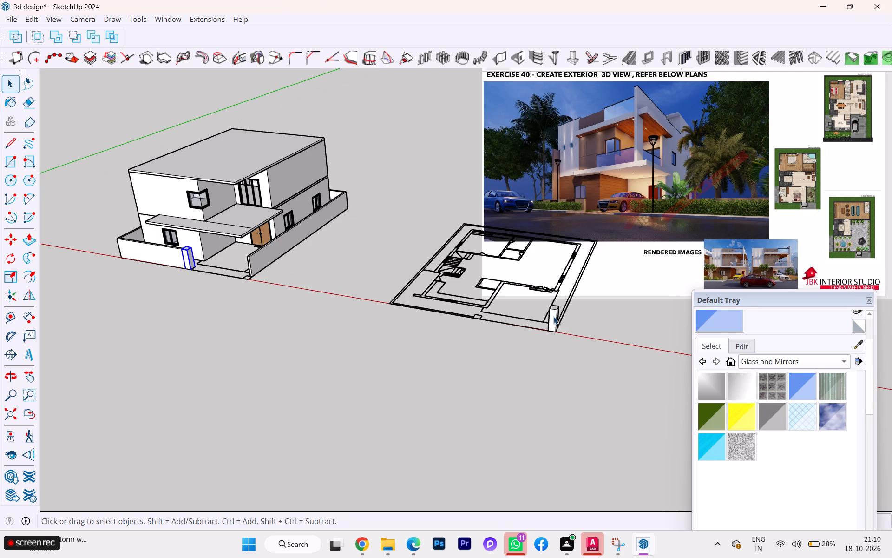
click(553, 316)
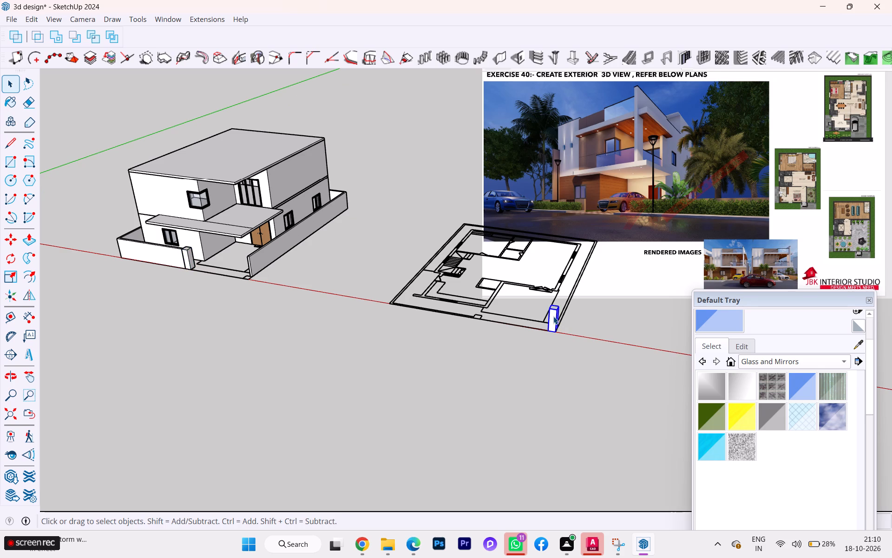
key(m)
key(Return)
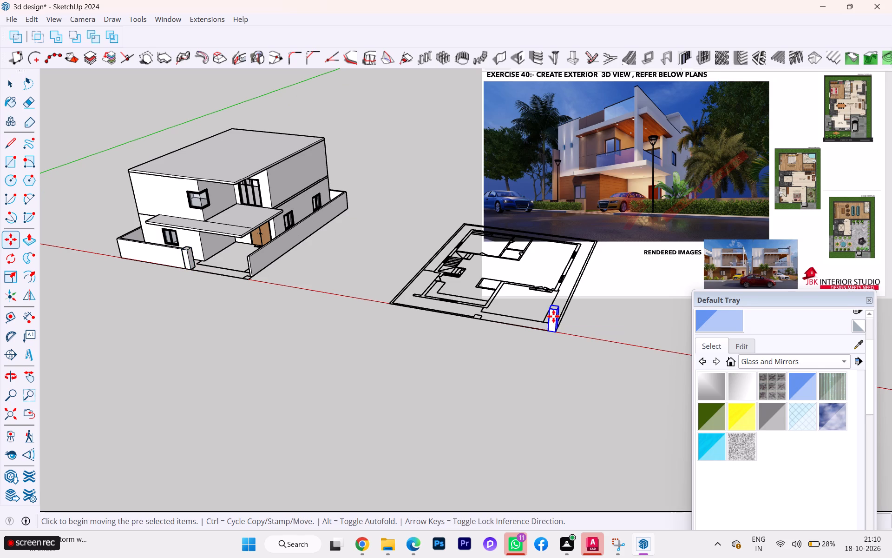
scroll(608, 384, down, 1)
scroll(608, 384, up, 2)
scroll(566, 339, up, 3)
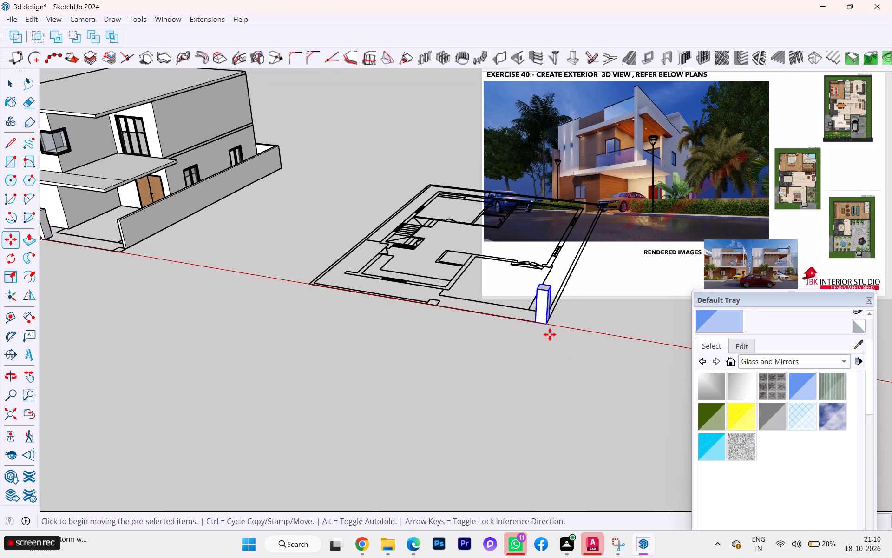
scroll(536, 328, up, 2)
scroll(533, 321, down, 1)
scroll(533, 321, up, 2)
click(538, 321)
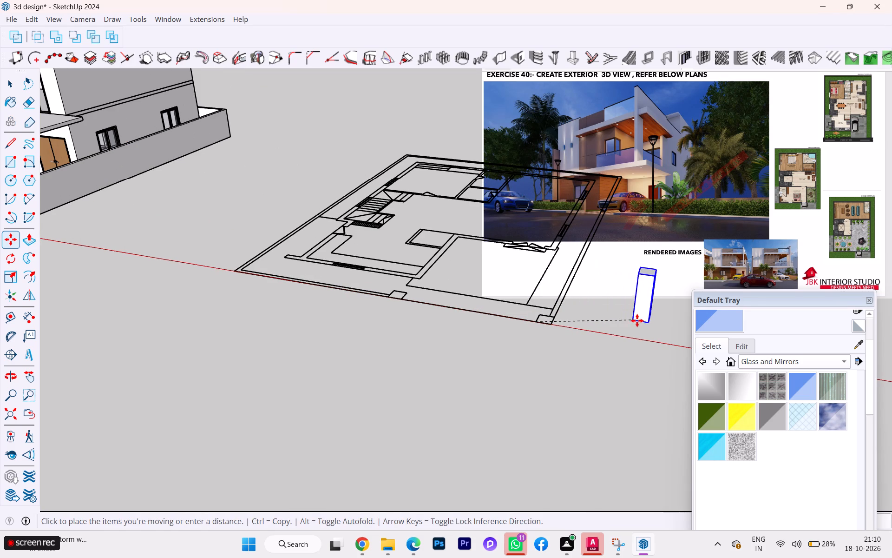
scroll(649, 321, down, 2)
scroll(564, 328, down, 1)
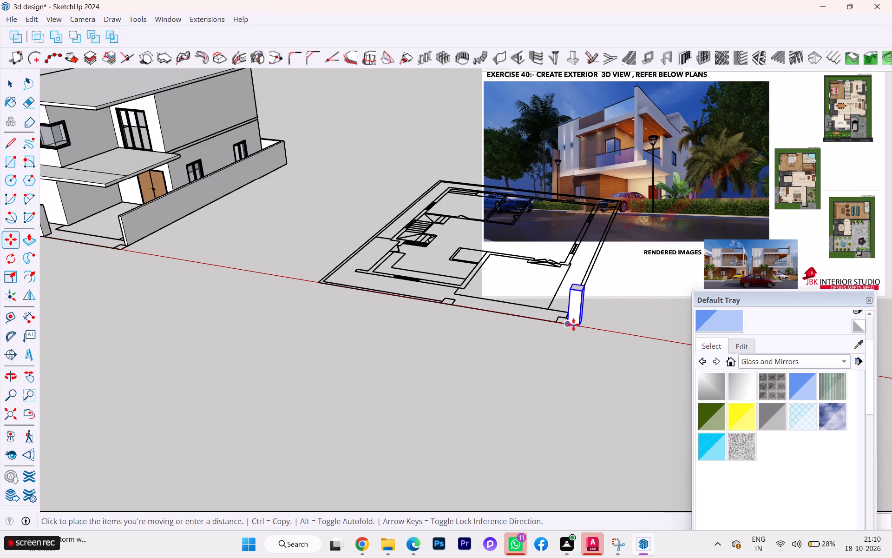
scroll(583, 325, down, 2)
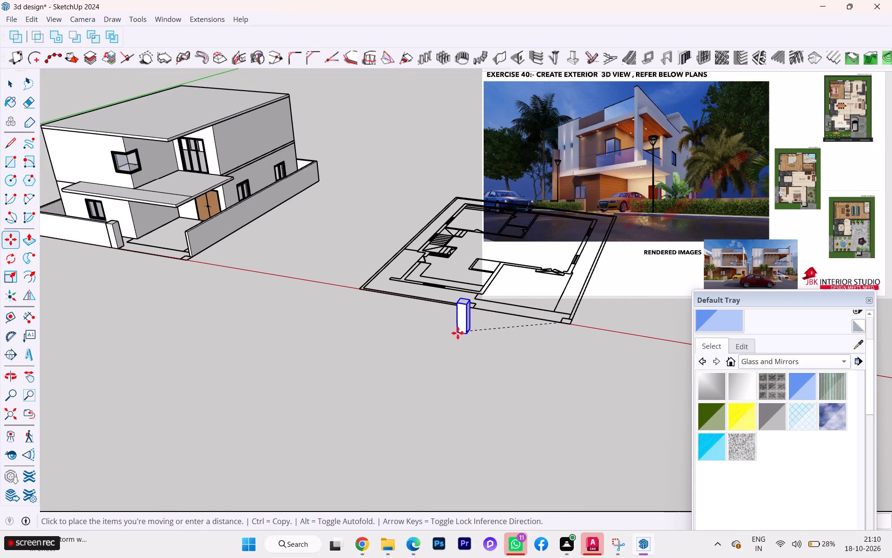
middle_drag(458, 333, 603, 318)
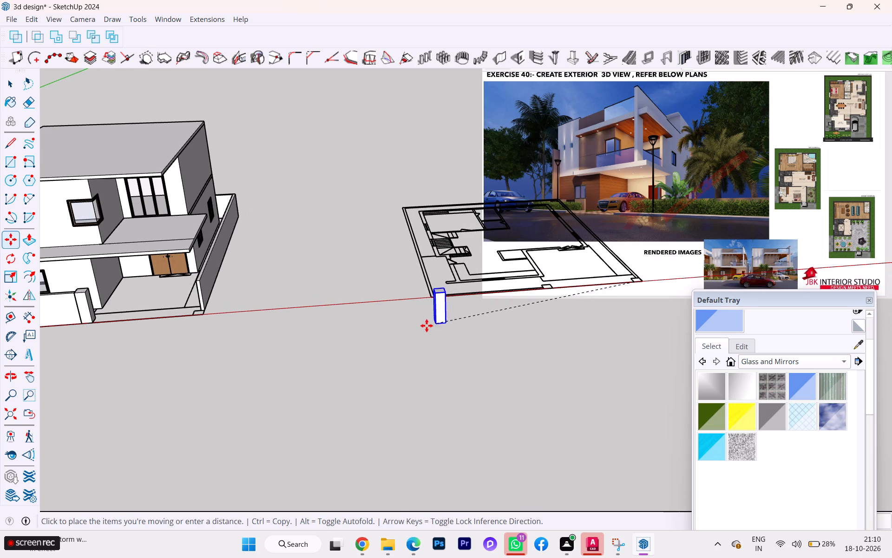
scroll(320, 320, up, 4)
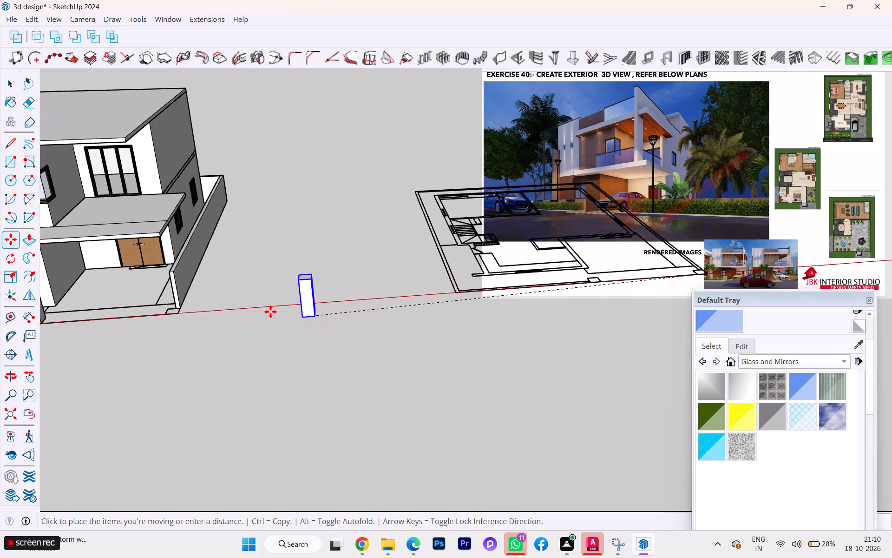
scroll(180, 304, up, 4)
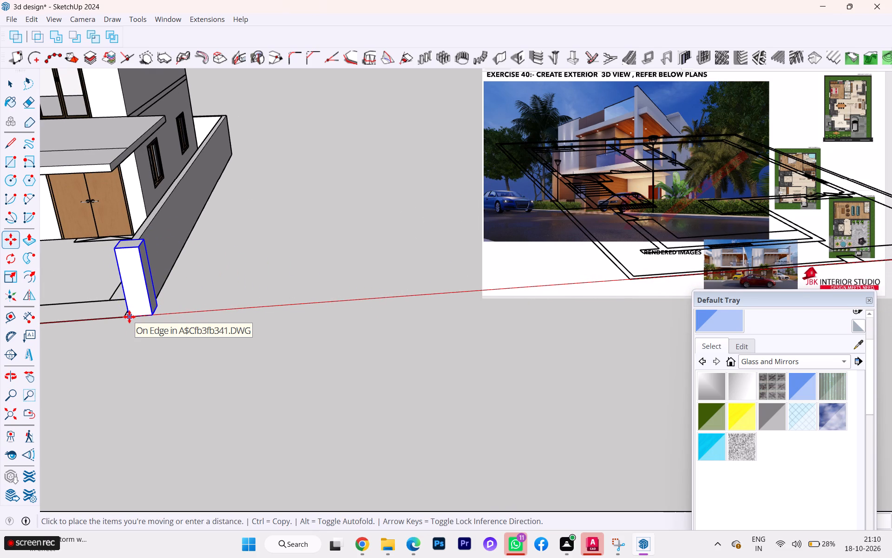
scroll(129, 317, up, 1)
scroll(129, 317, down, 1)
scroll(129, 317, up, 4)
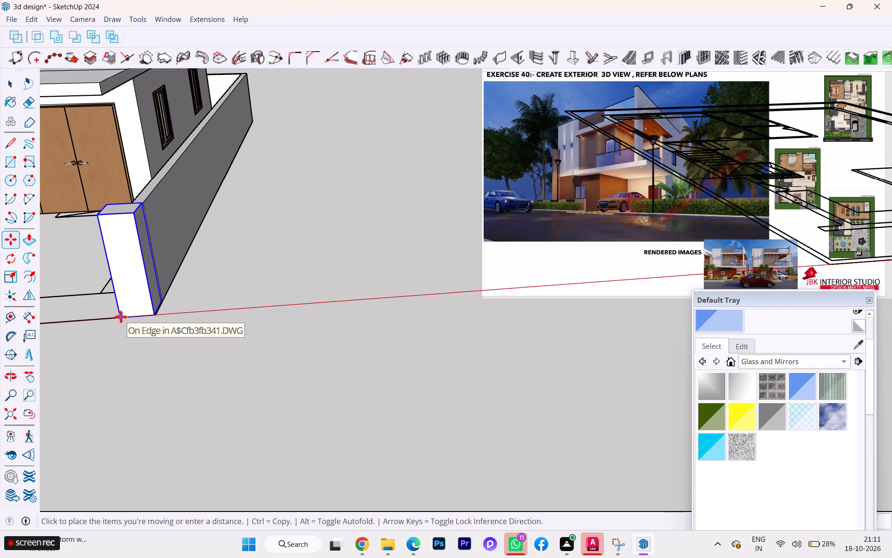
click(121, 317)
scroll(241, 323, down, 4)
scroll(320, 320, down, 2)
scroll(321, 320, up, 1)
scroll(321, 320, down, 1)
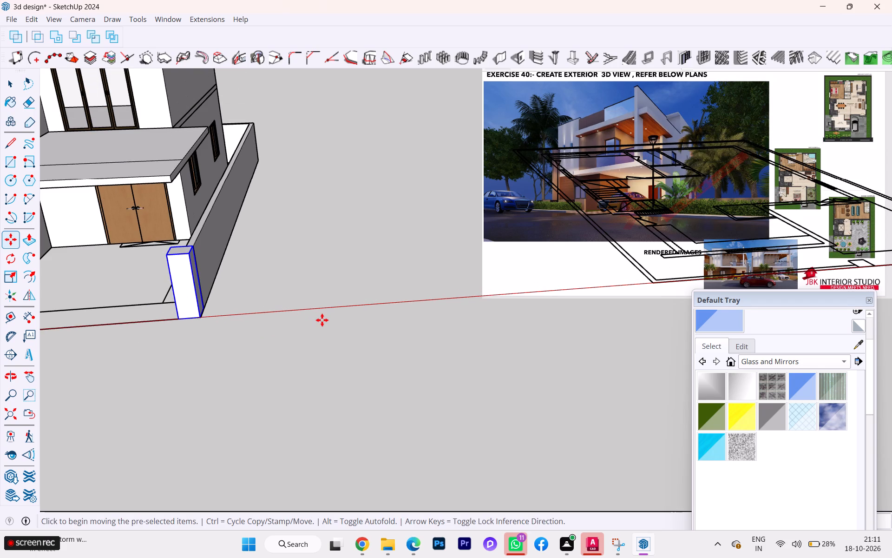
scroll(323, 320, down, 3)
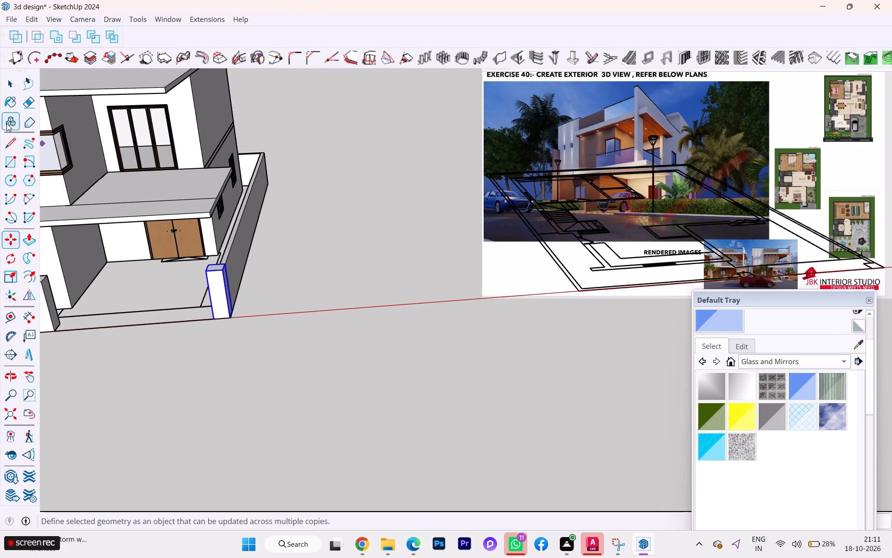
click(7, 83)
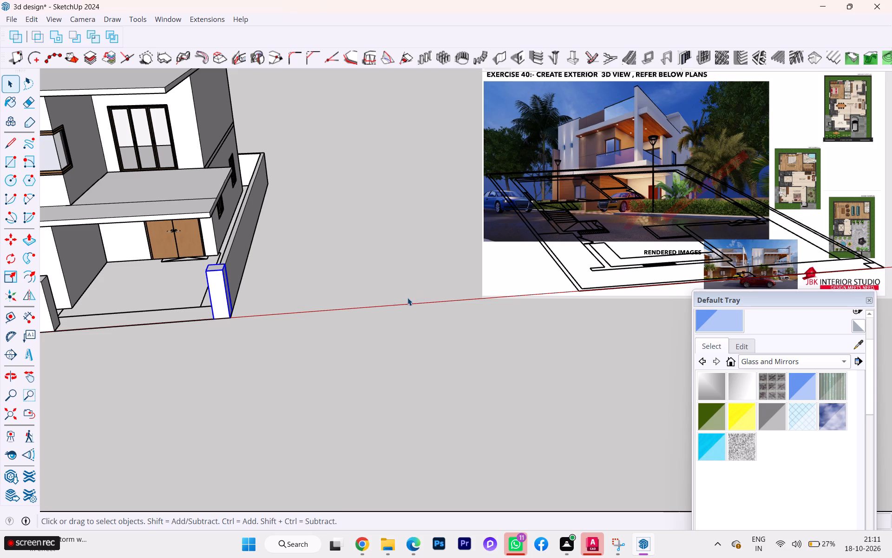
click(354, 299)
Examine the house front, porch, gate opening and compound wall from several angles, checking which groups the ground-floor walls and window belong to.
scroll(374, 260, down, 5)
scroll(308, 289, down, 1)
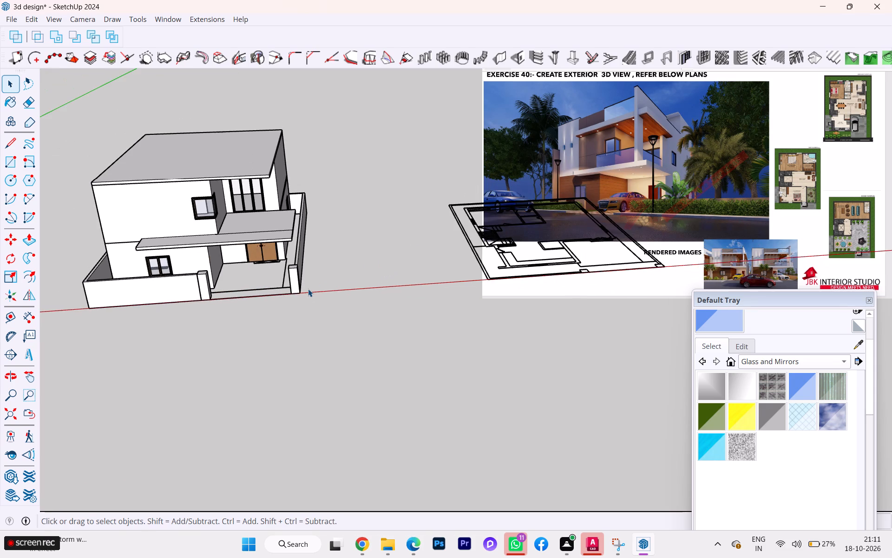
middle_drag(295, 293, 173, 353)
scroll(228, 266, up, 4)
scroll(268, 246, up, 3)
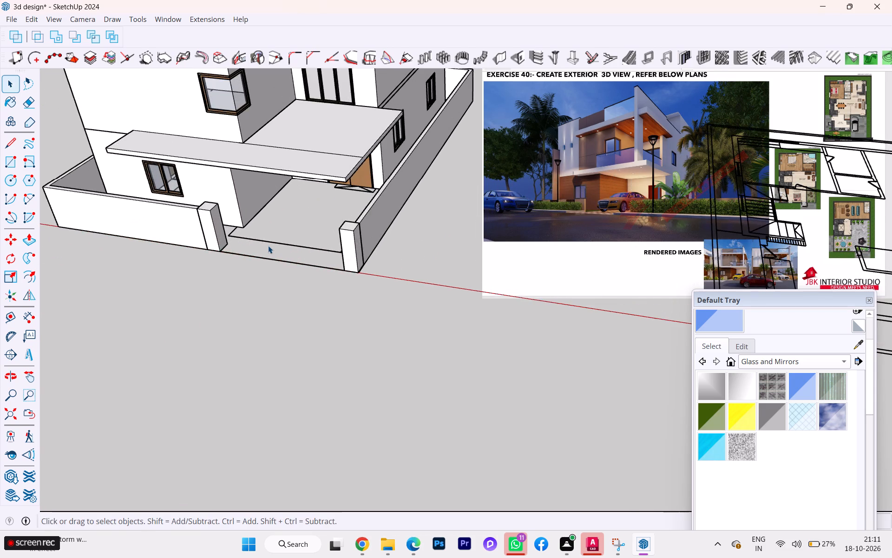
scroll(264, 241, up, 4)
scroll(219, 240, down, 8)
middle_drag(209, 260, 341, 232)
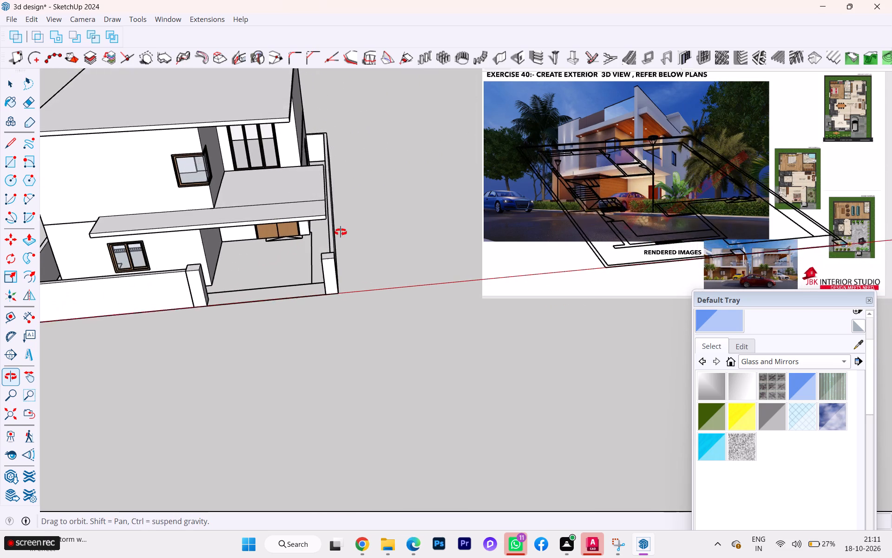
middle_drag(341, 232, 351, 229)
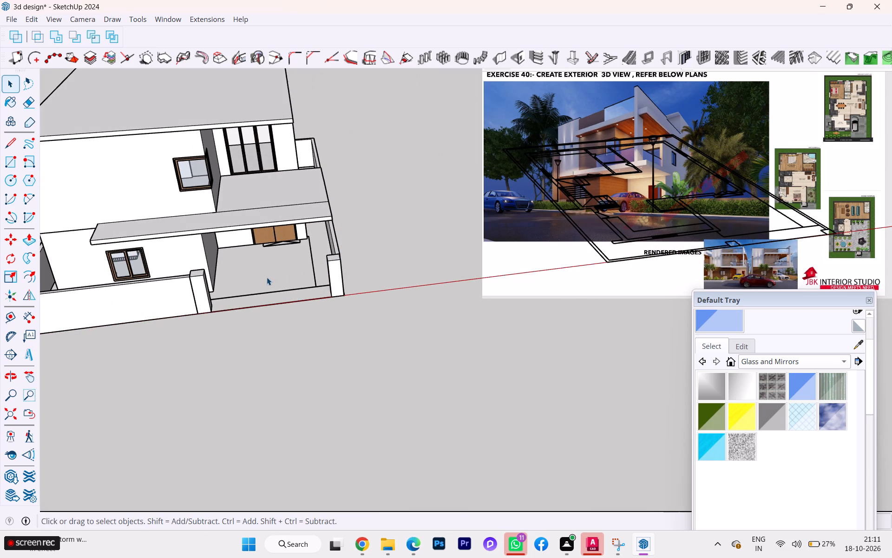
scroll(244, 285, down, 2)
middle_drag(276, 285, 224, 264)
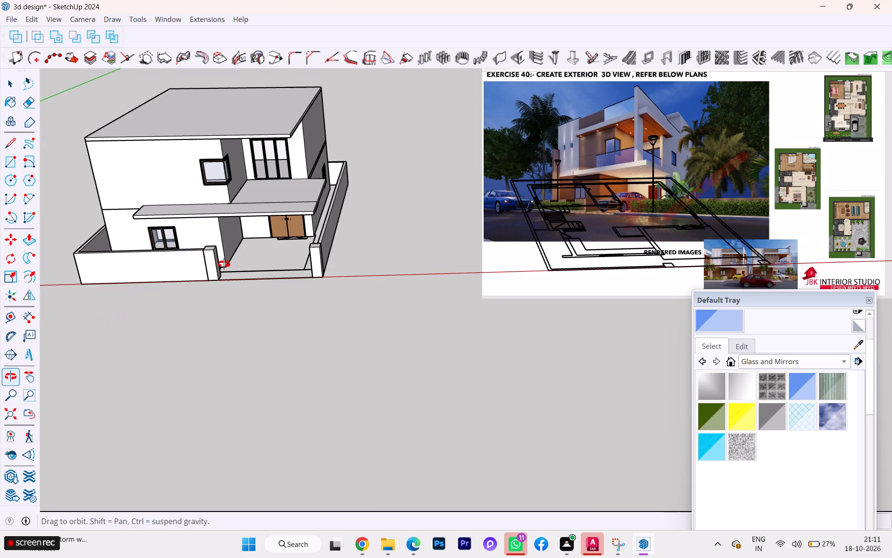
middle_drag(224, 264, 222, 262)
scroll(222, 262, up, 5)
scroll(227, 266, down, 4)
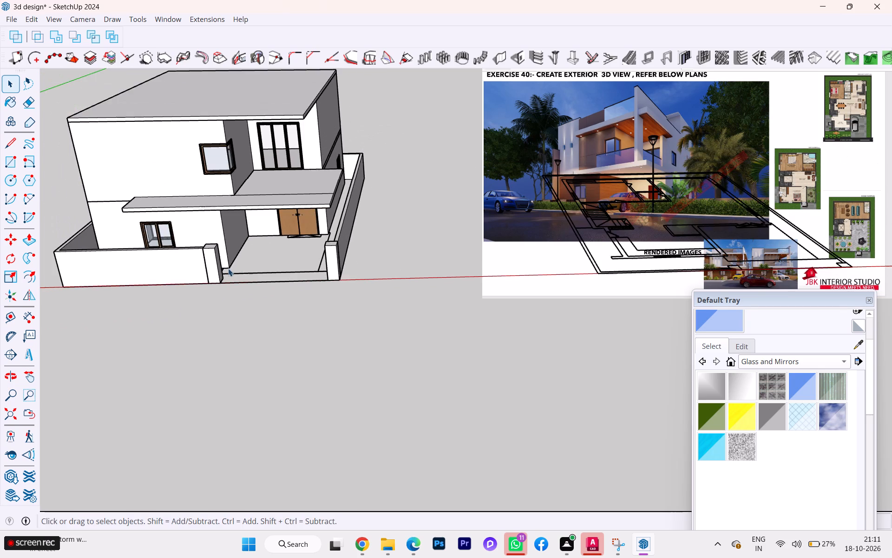
scroll(228, 269, down, 5)
scroll(228, 270, up, 3)
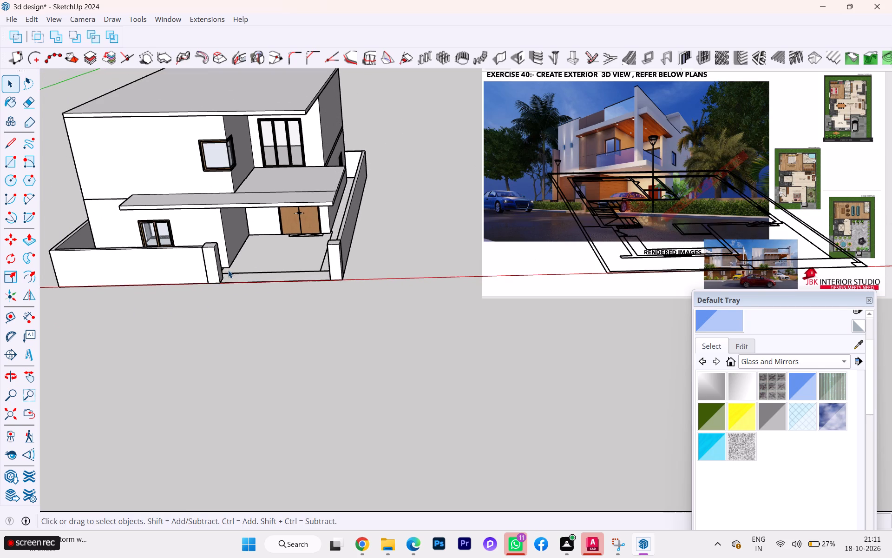
scroll(228, 270, up, 1)
scroll(222, 230, down, 1)
scroll(222, 230, up, 2)
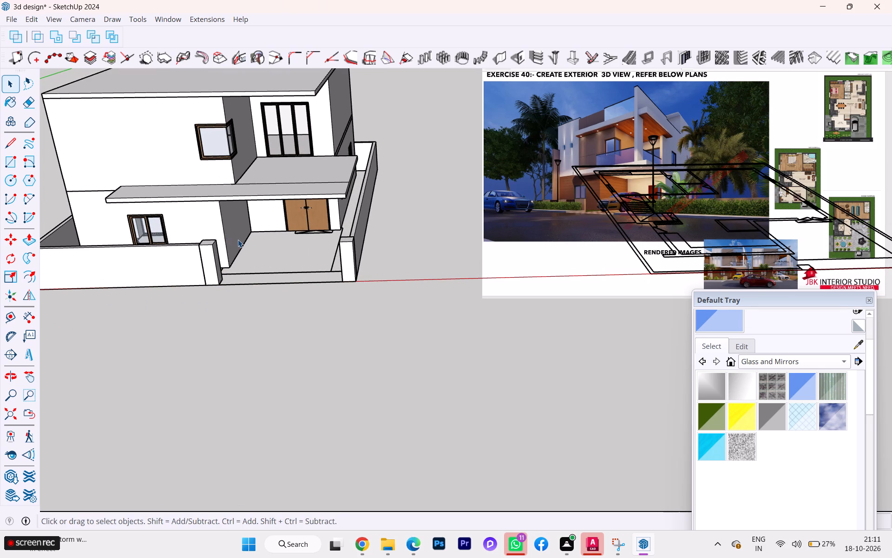
click(231, 228)
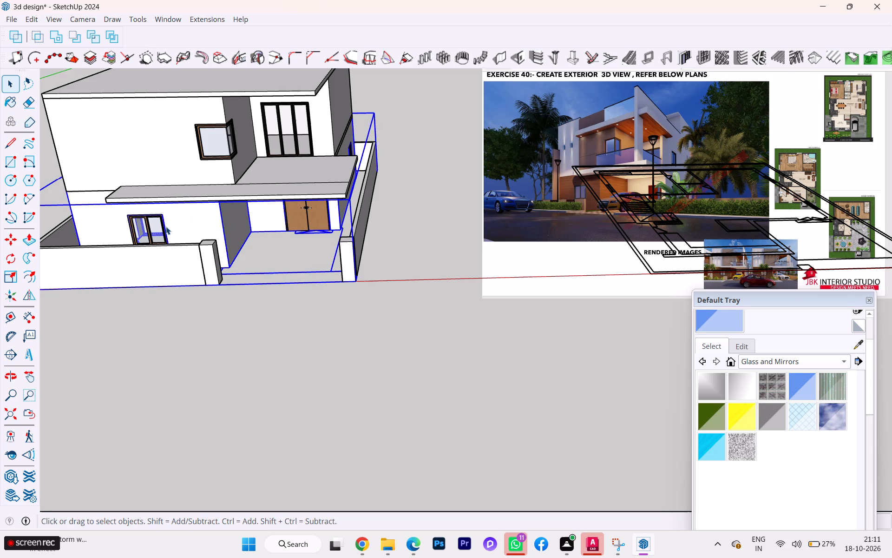
click(148, 232)
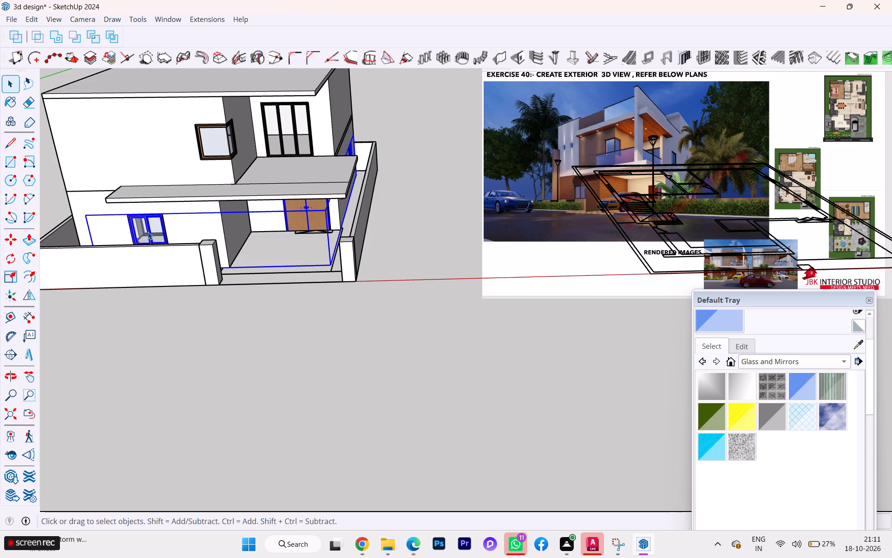
click(369, 268)
scroll(106, 257, down, 6)
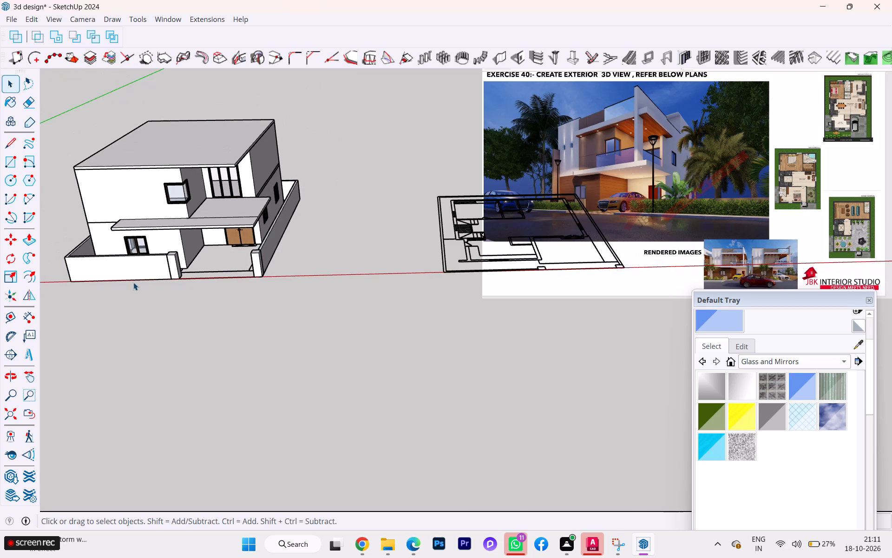
scroll(137, 294, down, 5)
scroll(193, 290, down, 1)
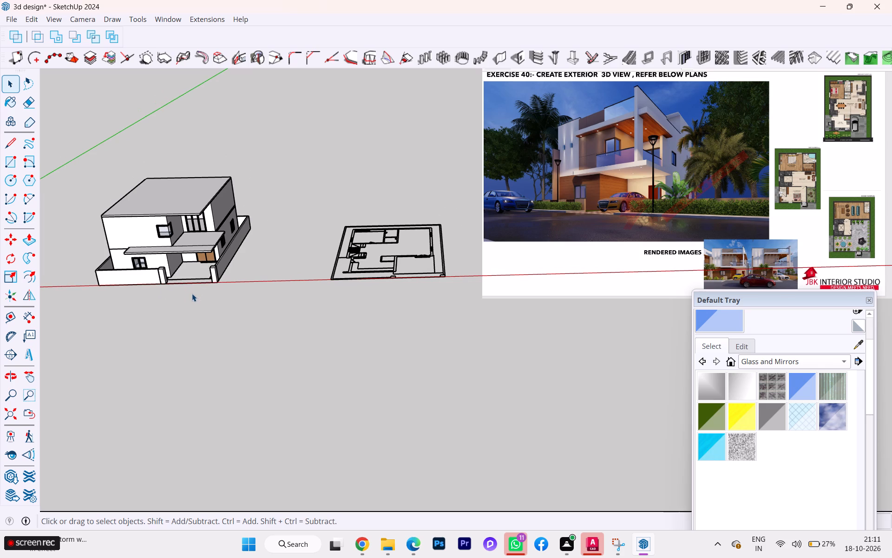
scroll(192, 294, down, 1)
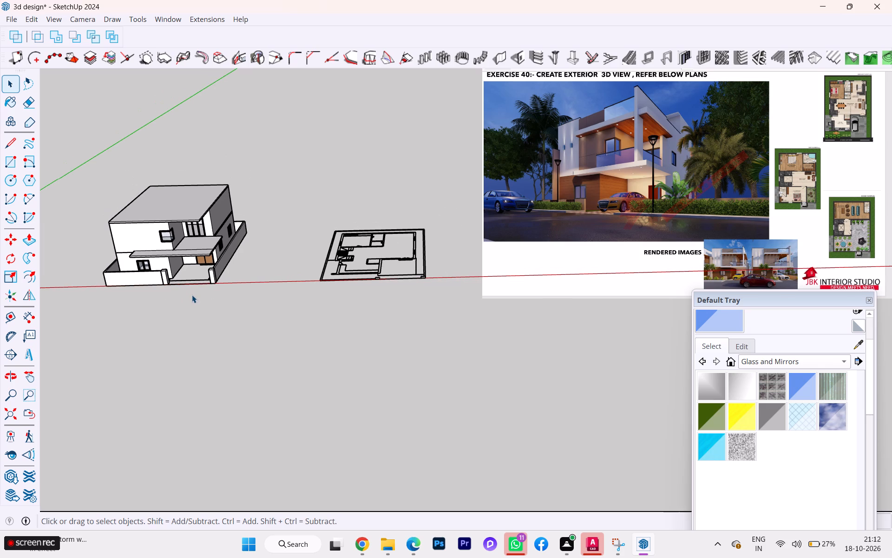
Draw a rectangle over the house footprint on the floor plan, from the rear outer corner to the diagonally opposite front wall end.
key(r)
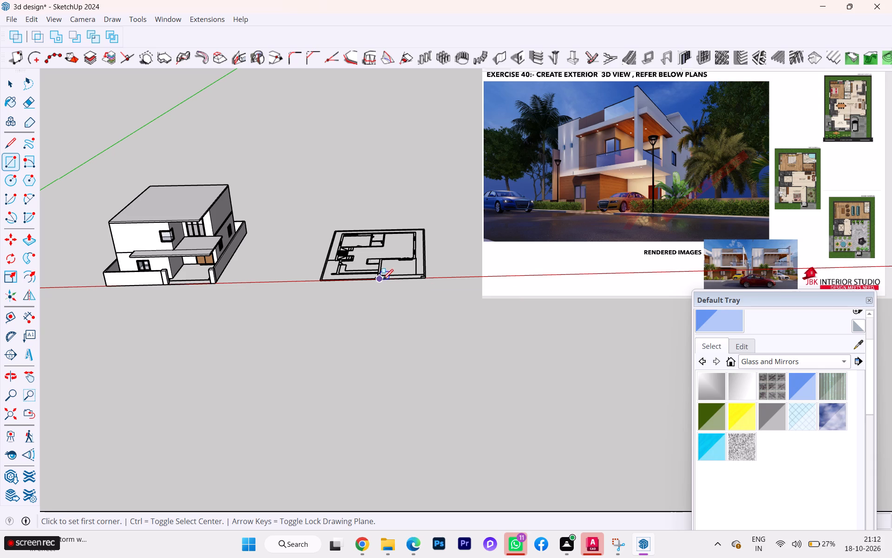
scroll(356, 244, up, 7)
scroll(372, 274, down, 2)
middle_drag(373, 277, 379, 383)
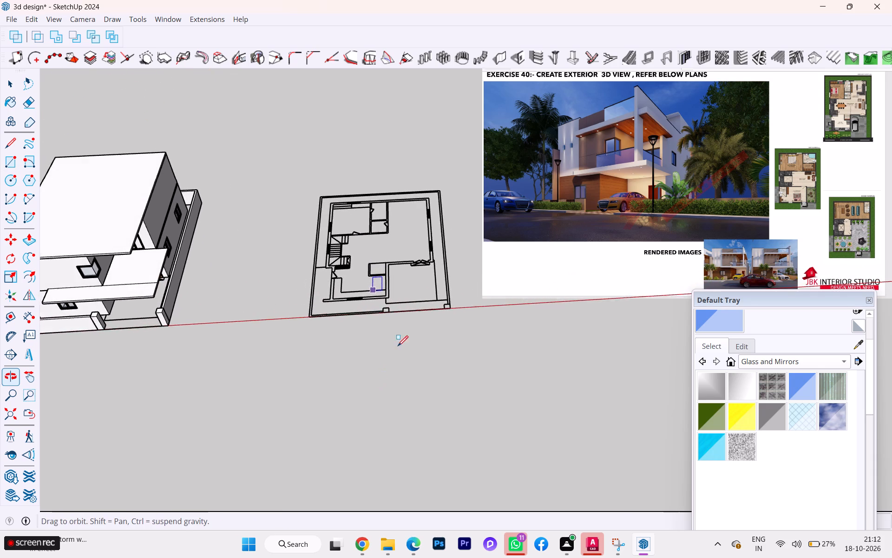
scroll(392, 263, up, 3)
scroll(383, 259, down, 1)
scroll(373, 257, up, 1)
scroll(335, 214, up, 3)
scroll(381, 202, up, 3)
scroll(393, 224, down, 1)
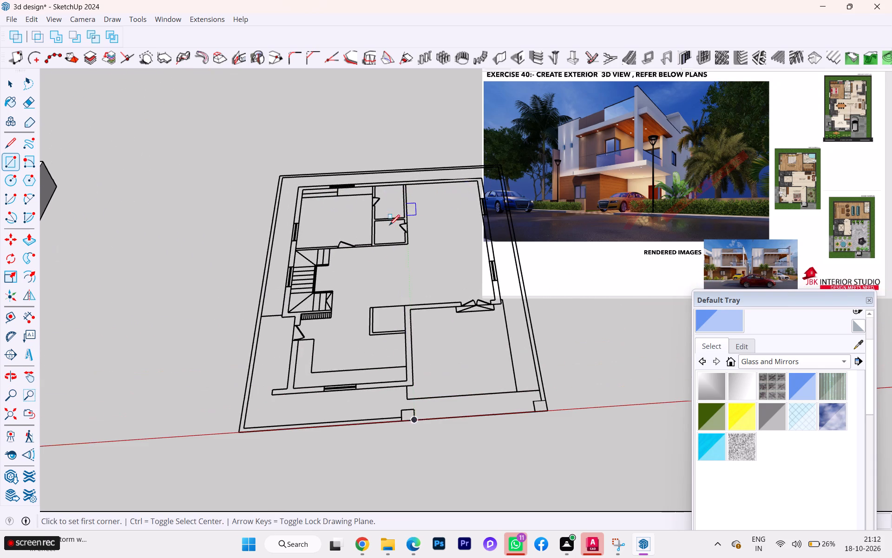
scroll(389, 225, down, 1)
scroll(465, 199, up, 3)
click(468, 181)
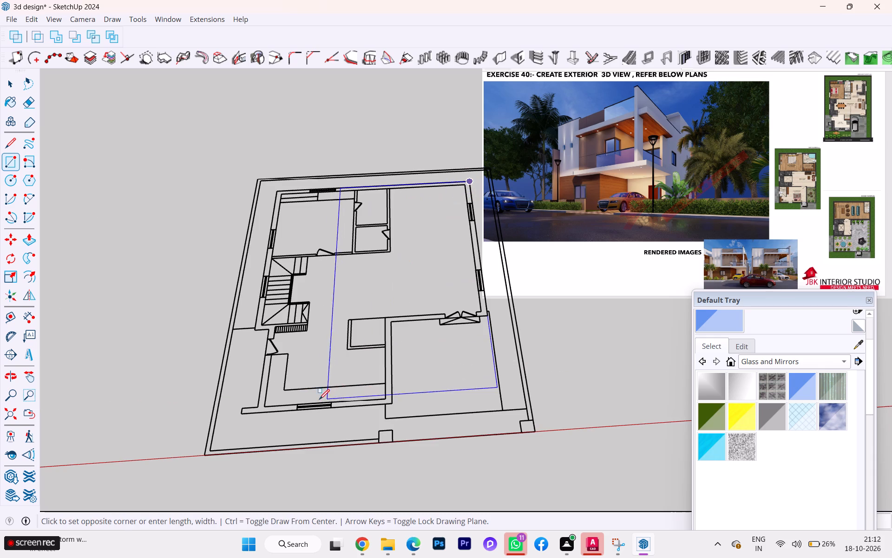
click(239, 416)
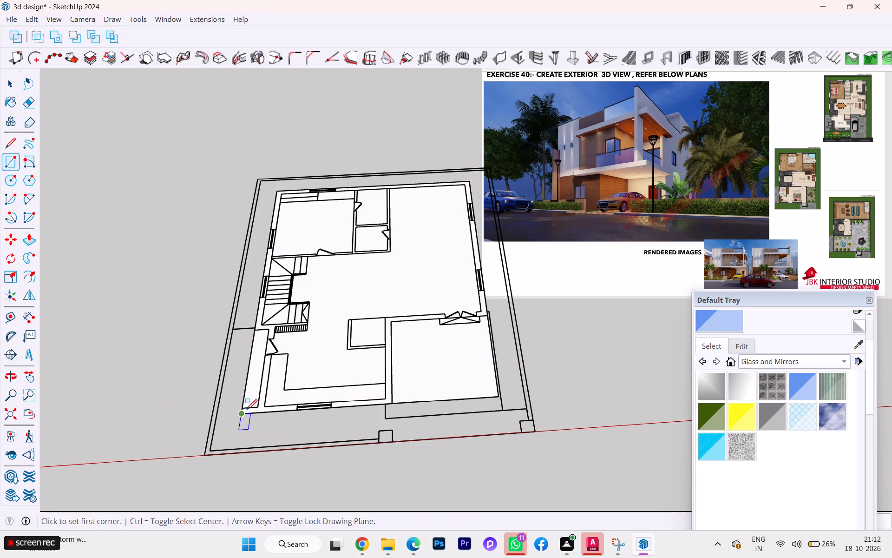
Push/Pull the footprint rectangle upward by 6 to form a thin base slab.
key(p)
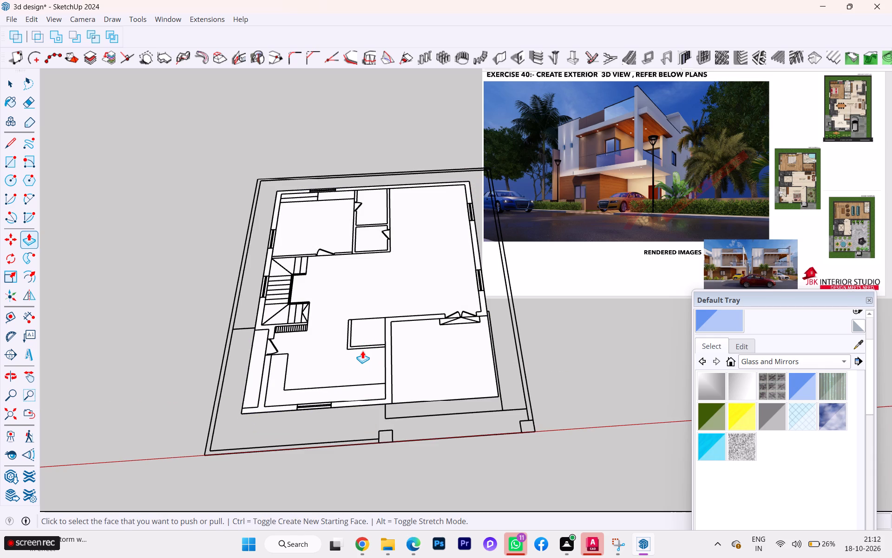
click(351, 367)
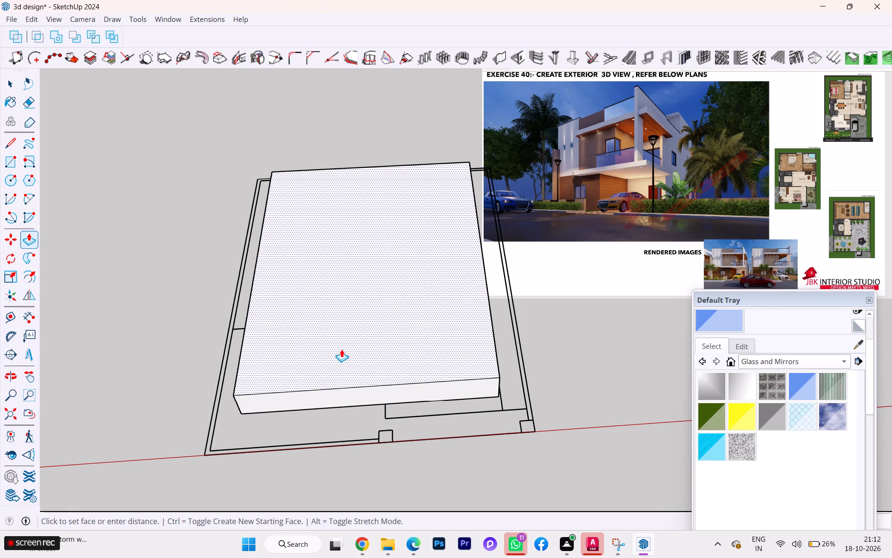
key(6)
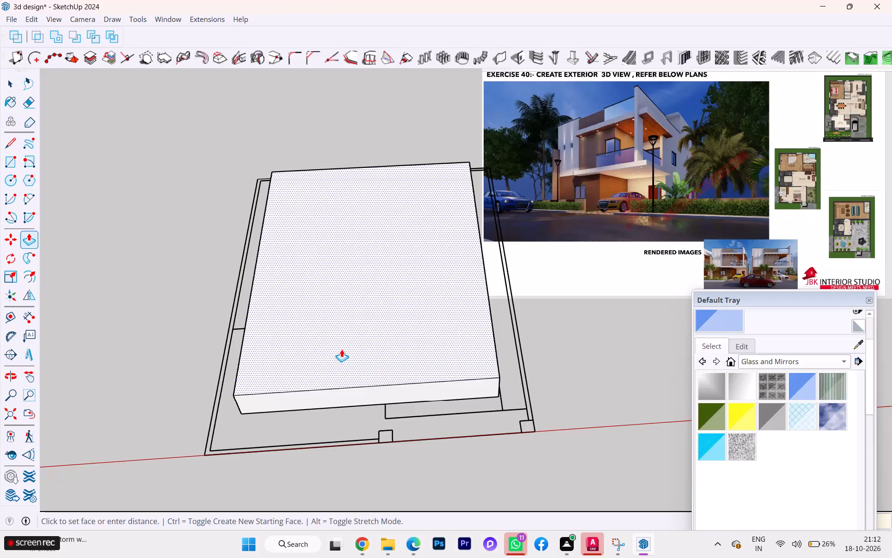
key(Return)
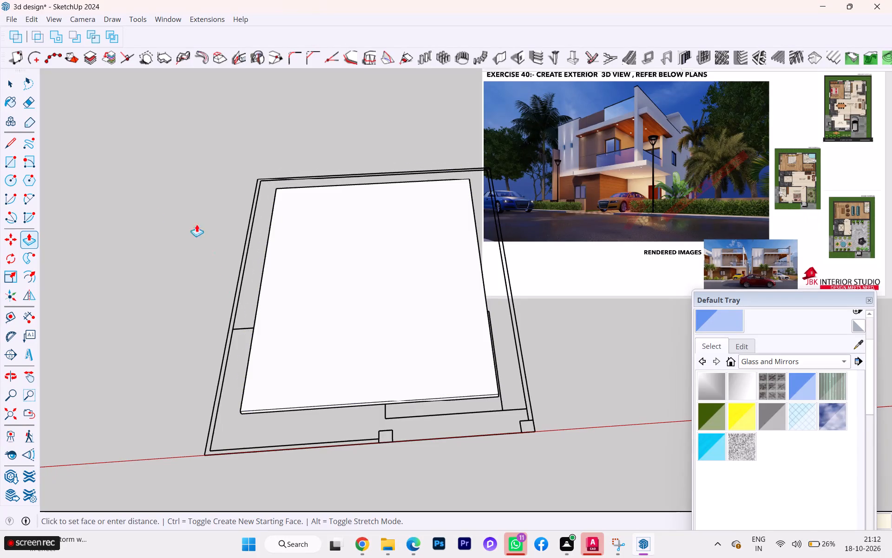
Make the whole base slab on the floor plan a group.
click(8, 76)
triple_click(316, 341)
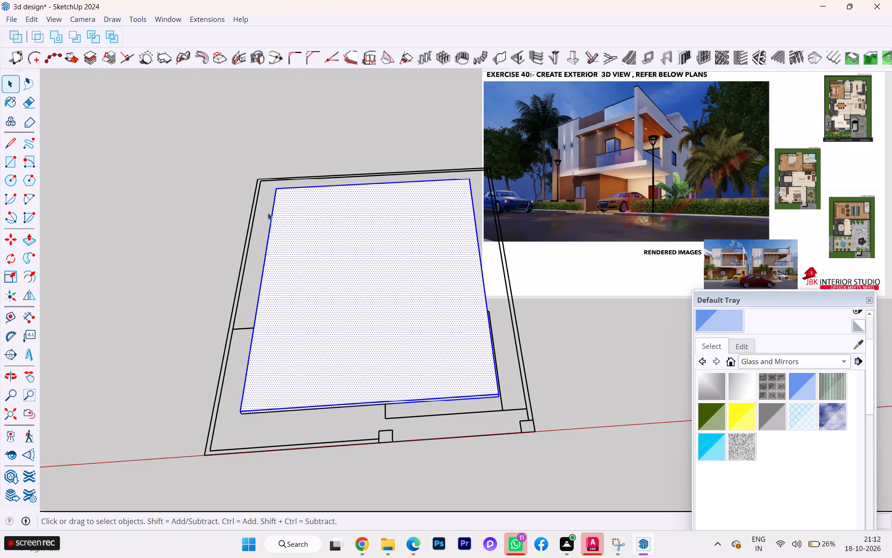
right_click(294, 251)
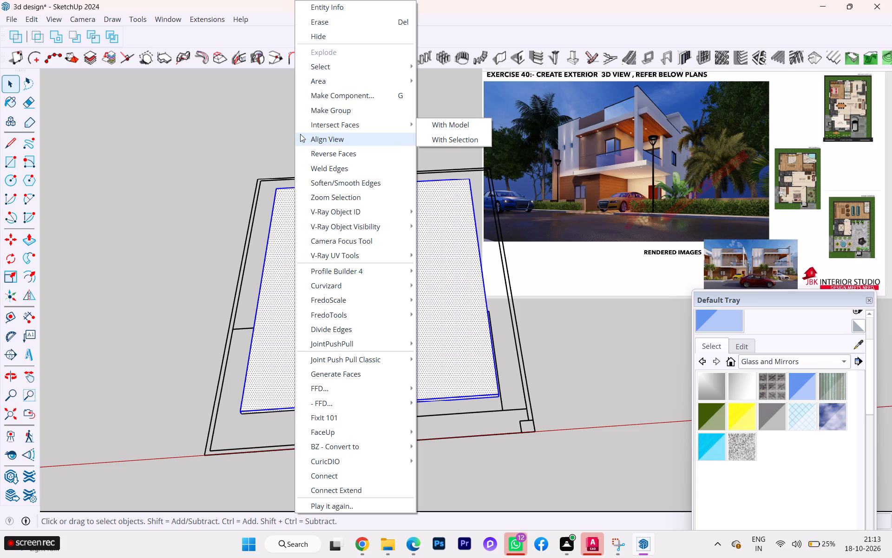
scroll(302, 139, down, 2)
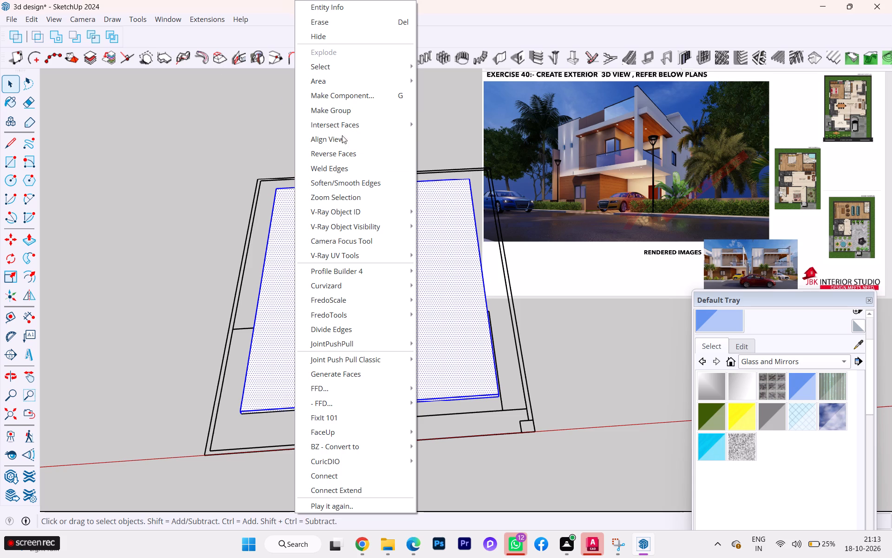
click(335, 110)
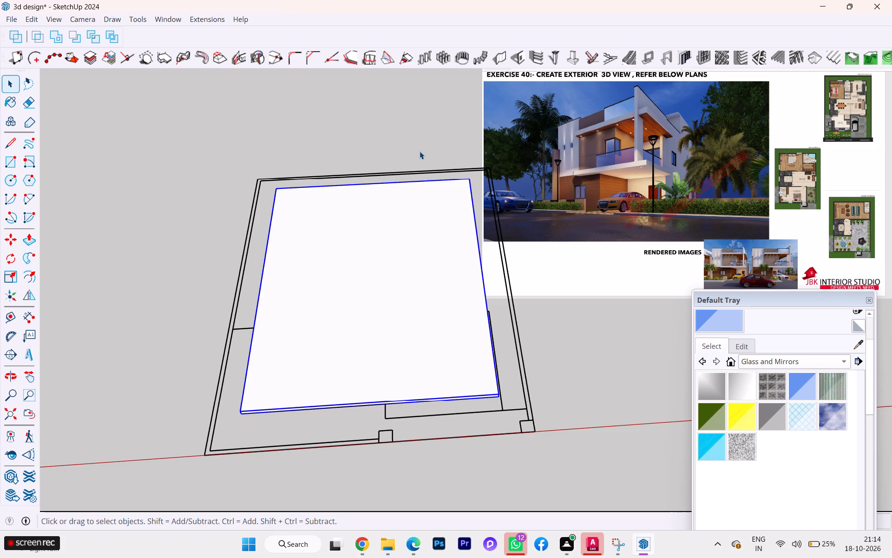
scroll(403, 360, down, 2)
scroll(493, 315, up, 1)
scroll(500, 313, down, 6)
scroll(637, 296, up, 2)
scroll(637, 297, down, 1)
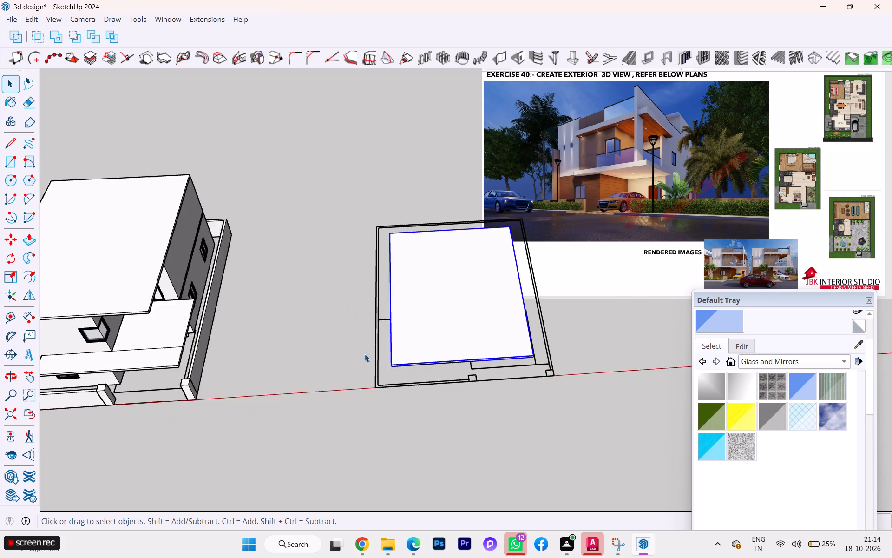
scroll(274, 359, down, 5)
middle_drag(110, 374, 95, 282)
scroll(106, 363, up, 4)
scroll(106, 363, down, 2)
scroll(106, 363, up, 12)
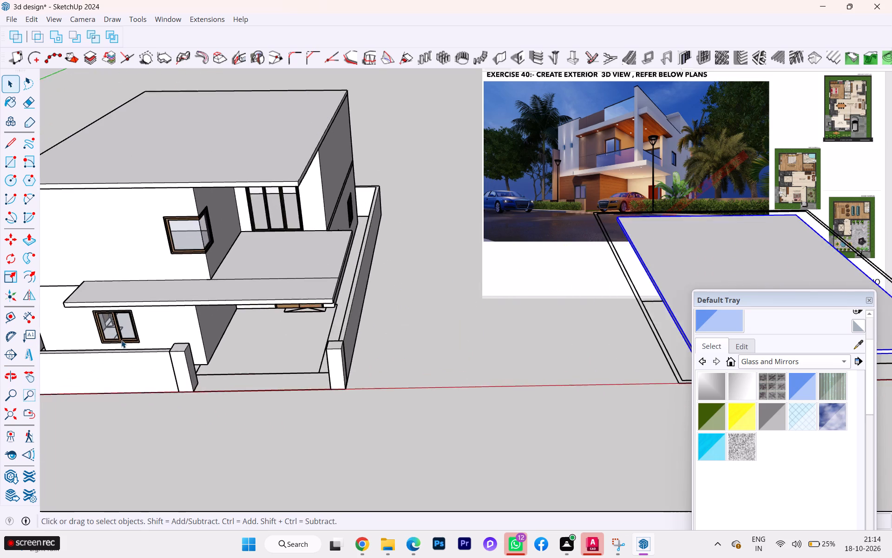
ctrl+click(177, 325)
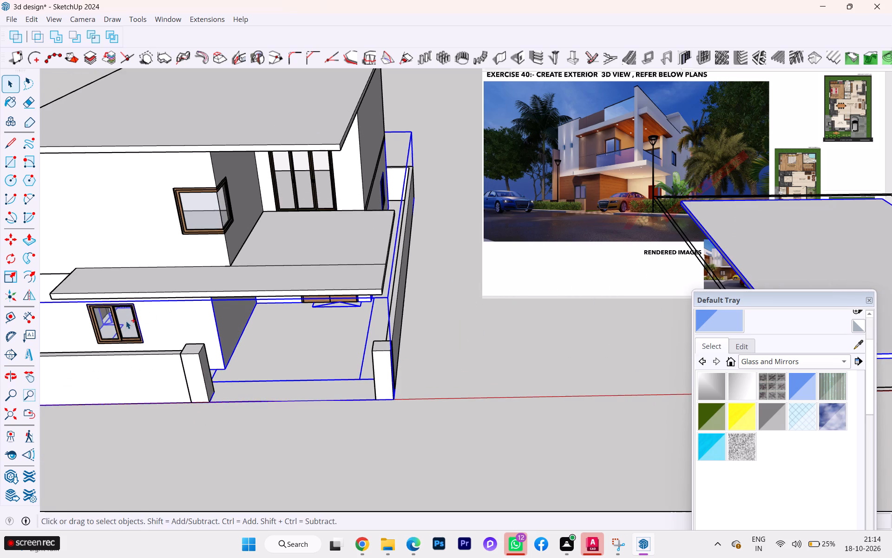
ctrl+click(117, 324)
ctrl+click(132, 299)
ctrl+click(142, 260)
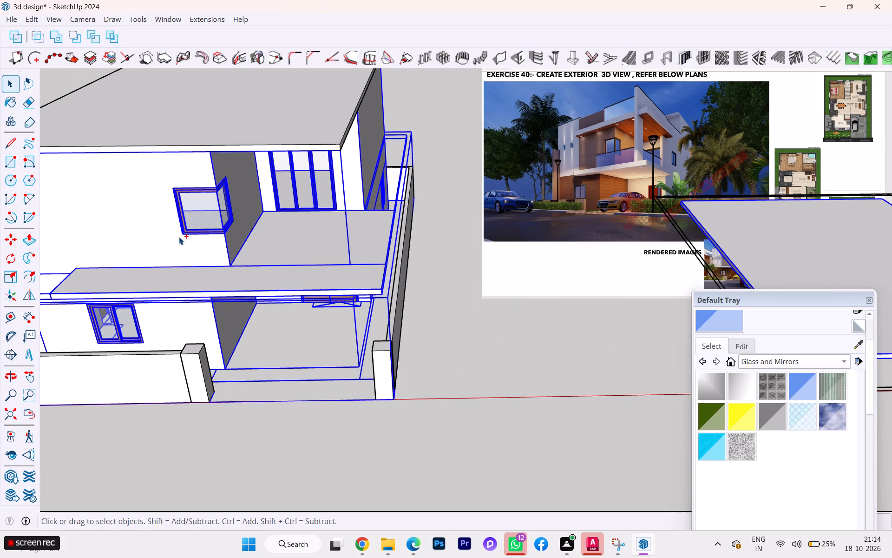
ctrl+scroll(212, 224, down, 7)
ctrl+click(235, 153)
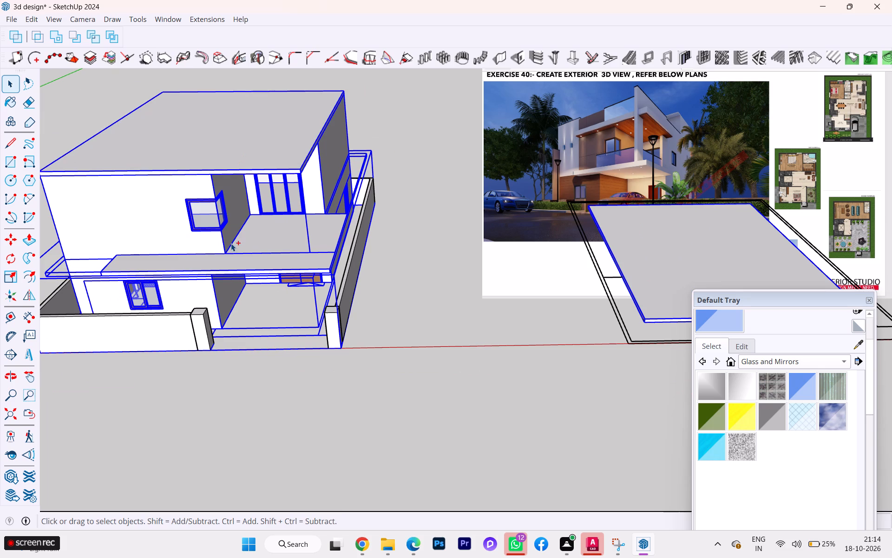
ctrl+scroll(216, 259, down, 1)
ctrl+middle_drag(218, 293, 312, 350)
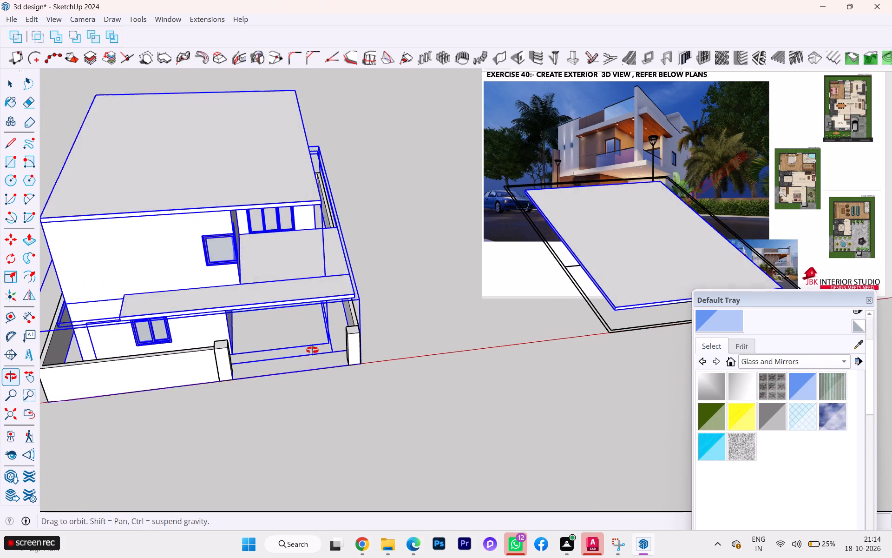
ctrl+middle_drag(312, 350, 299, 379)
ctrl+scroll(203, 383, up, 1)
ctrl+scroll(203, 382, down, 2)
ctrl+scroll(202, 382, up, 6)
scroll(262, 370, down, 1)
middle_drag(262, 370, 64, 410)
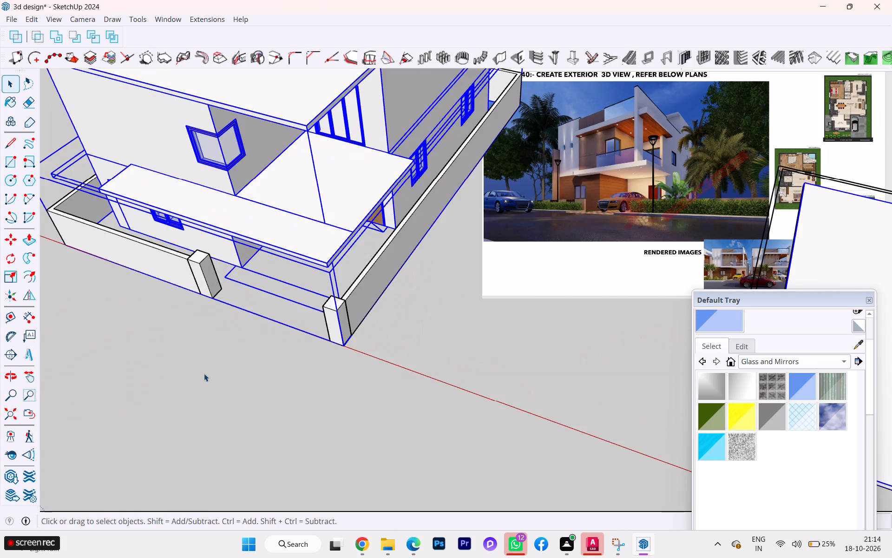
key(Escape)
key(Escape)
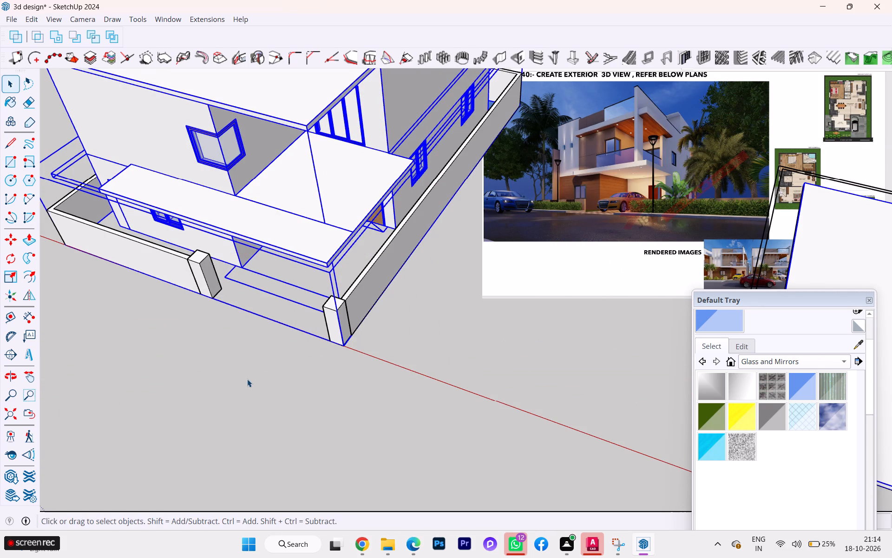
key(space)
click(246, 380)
Place a guide line along the base edge of the house's ground-floor front wall.
middle_drag(215, 304, 77, 341)
scroll(125, 251, down, 1)
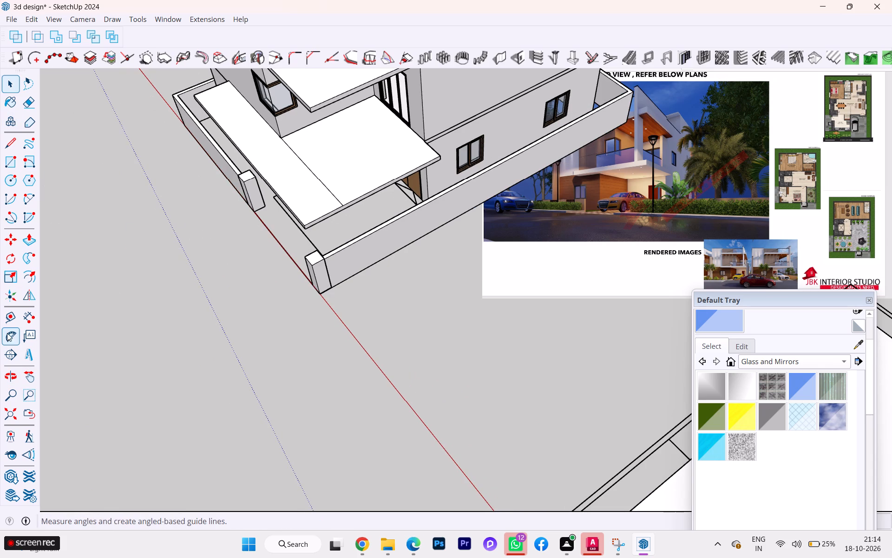
click(12, 318)
middle_drag(282, 238, 496, 225)
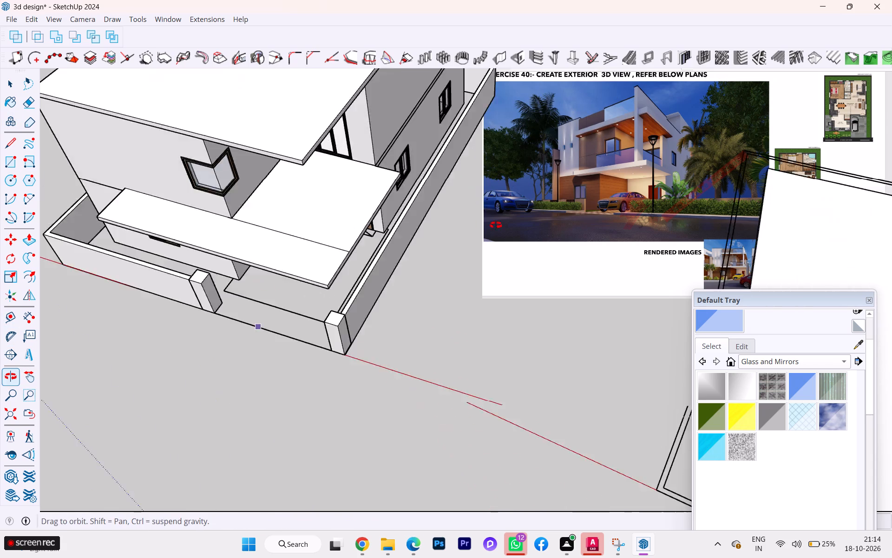
middle_drag(496, 225, 524, 225)
scroll(140, 339, up, 2)
scroll(139, 338, down, 1)
scroll(139, 338, up, 11)
click(123, 319)
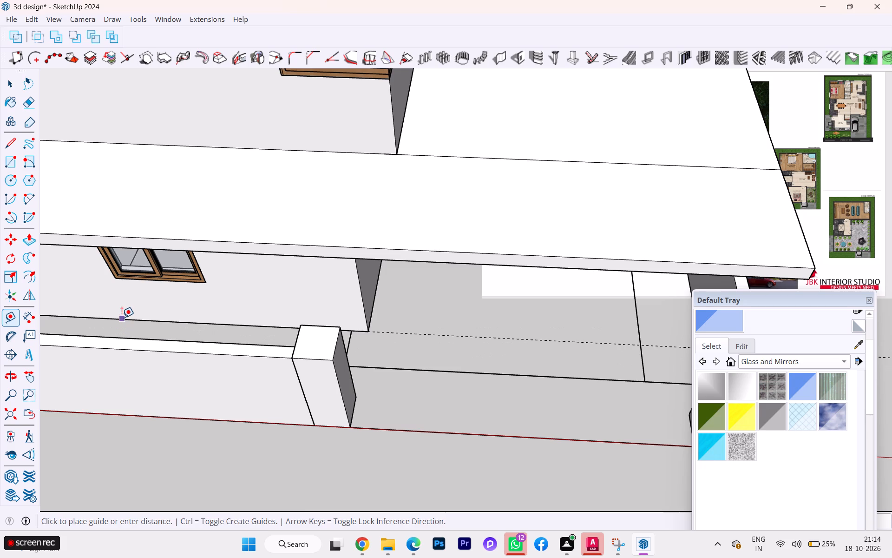
click(122, 318)
Place a second guide line along the base edge of the house's ground-floor side wall, crossing the front guide.
scroll(178, 314, down, 6)
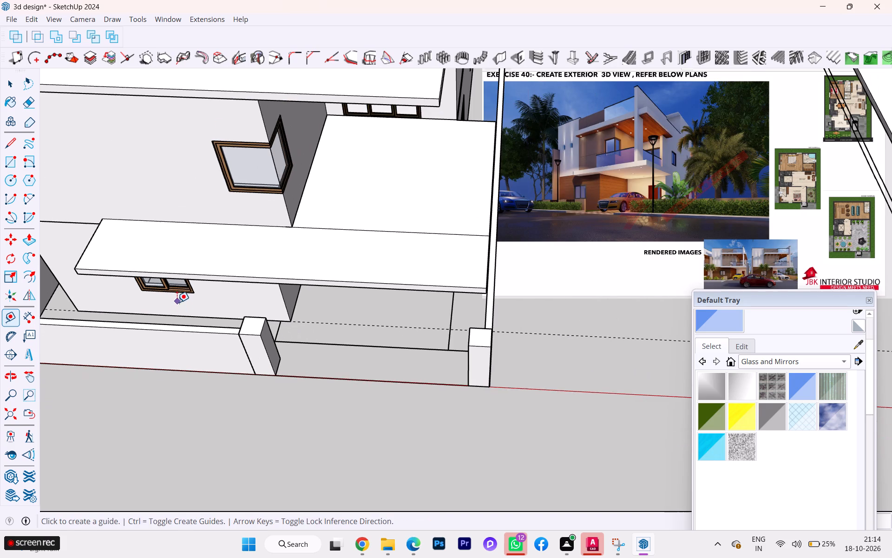
middle_drag(132, 310, 236, 281)
scroll(236, 281, down, 2)
scroll(433, 261, up, 2)
scroll(434, 261, down, 2)
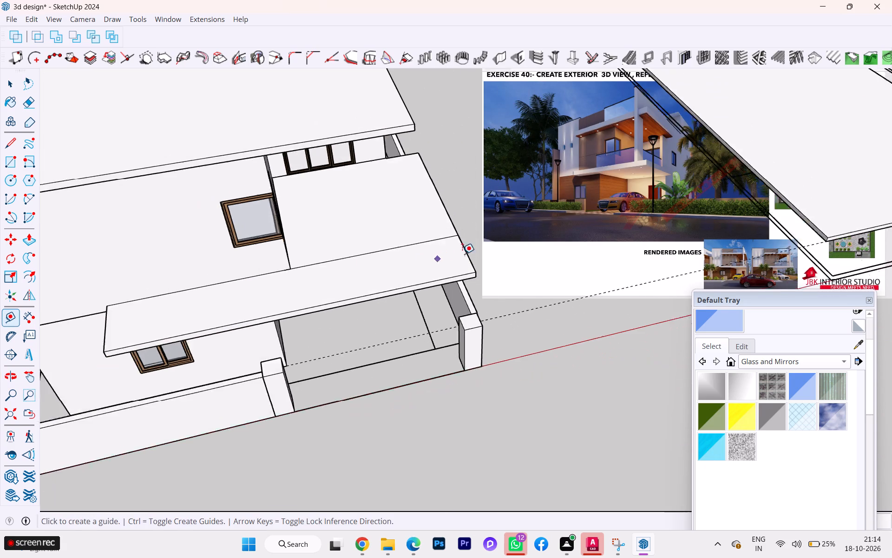
scroll(462, 254, down, 2)
scroll(484, 246, up, 2)
scroll(484, 246, down, 1)
scroll(346, 292, down, 1)
middle_drag(226, 342, 328, 309)
scroll(139, 385, up, 3)
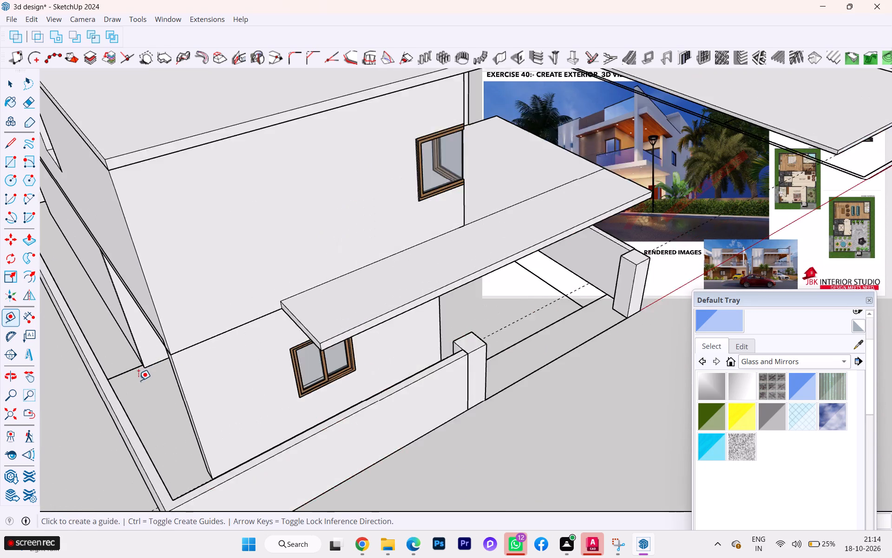
scroll(138, 380, up, 2)
click(129, 348)
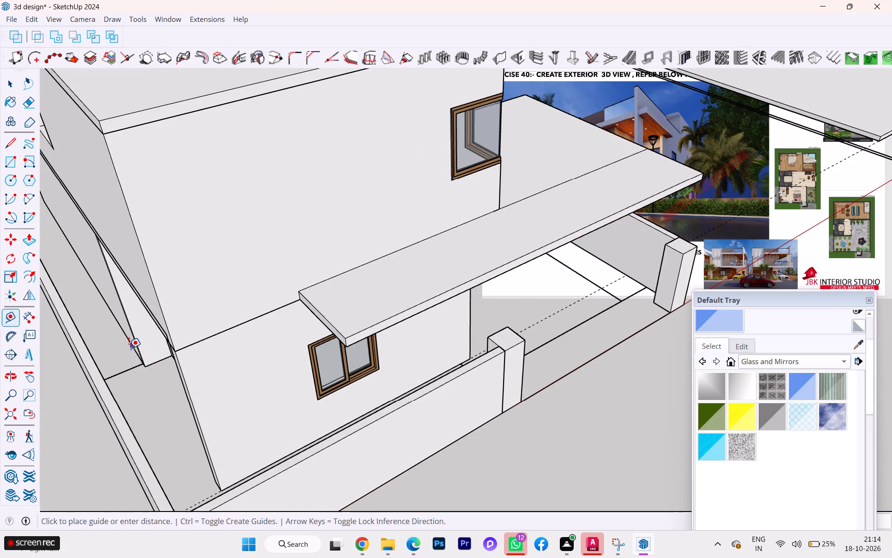
click(123, 334)
key(space)
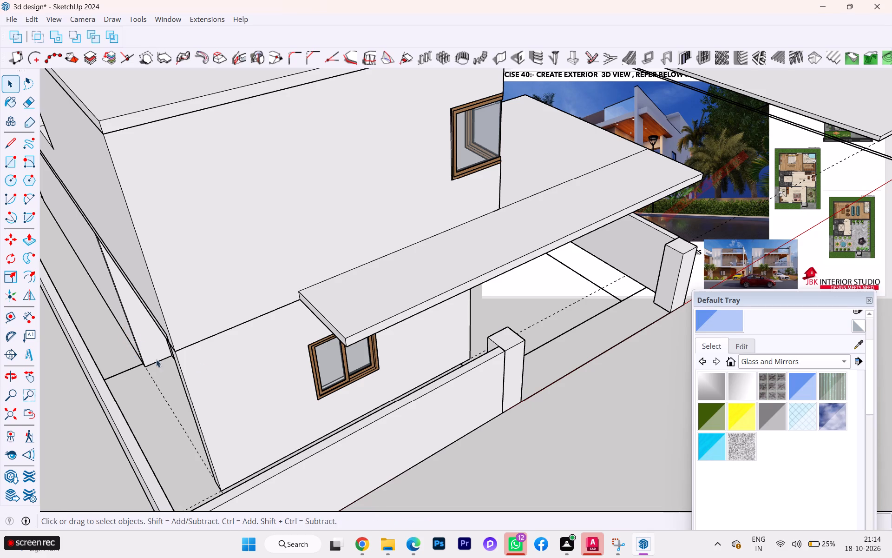
Make one group of the house's walls, windows, floor slabs and roof, leaving out the compound wall and gate pillars.
click(246, 352)
middle_drag(243, 344, 99, 304)
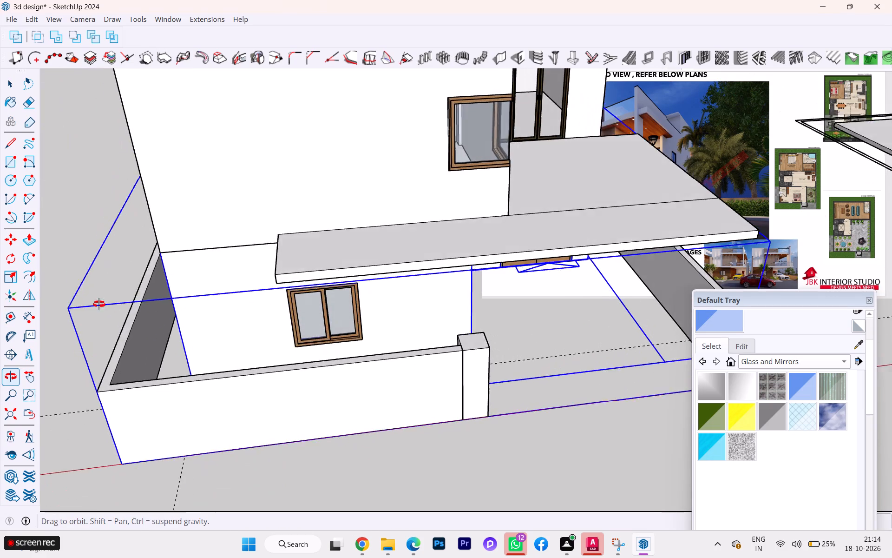
middle_drag(99, 304, 94, 299)
ctrl+click(295, 312)
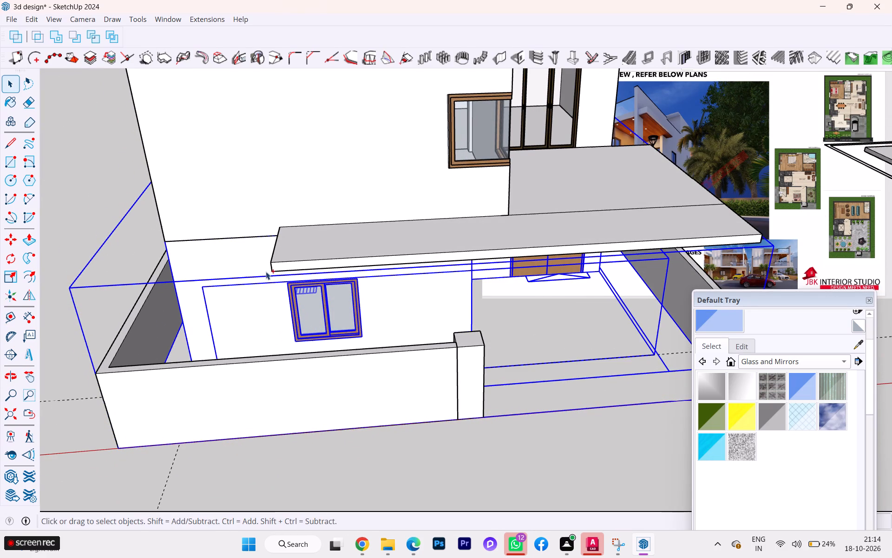
ctrl+click(225, 240)
ctrl+click(302, 239)
ctrl+scroll(304, 246, down, 2)
ctrl+scroll(304, 251, up, 1)
ctrl+scroll(304, 251, down, 3)
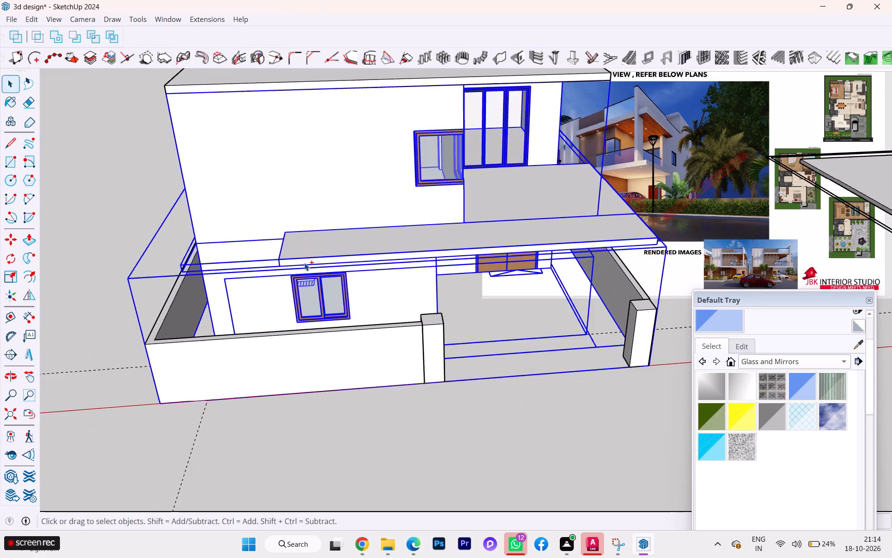
ctrl+scroll(304, 263, down, 3)
ctrl+click(314, 136)
ctrl+right_click(312, 135)
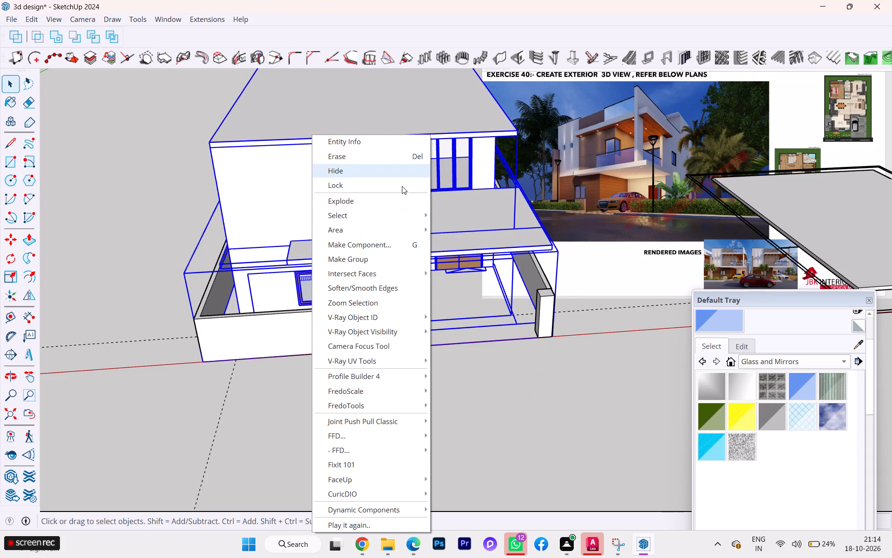
ctrl+click(349, 258)
Hide the new house group, leaving the compound wall, gate pillars and guides in view.
ctrl+right_click(305, 204)
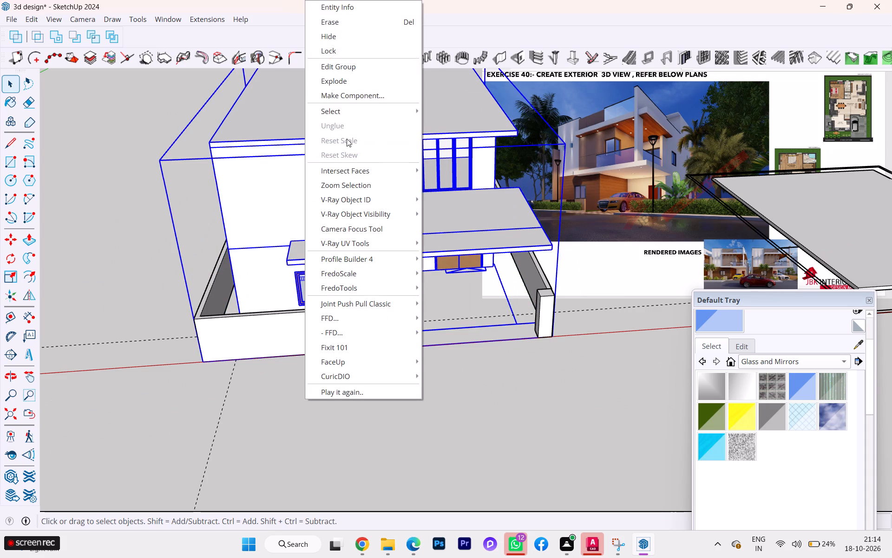
click(348, 37)
scroll(304, 235, down, 4)
scroll(241, 276, up, 1)
scroll(240, 277, down, 1)
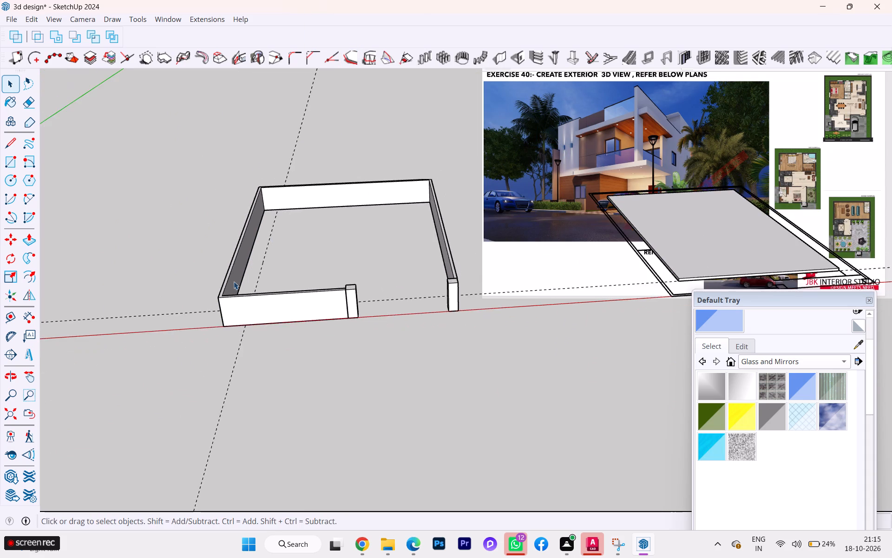
Move the base slab from the floor plan into the compound, placing its front corner where the two guide lines cross.
scroll(198, 293, down, 1)
scroll(197, 294, up, 2)
scroll(195, 296, down, 3)
click(604, 266)
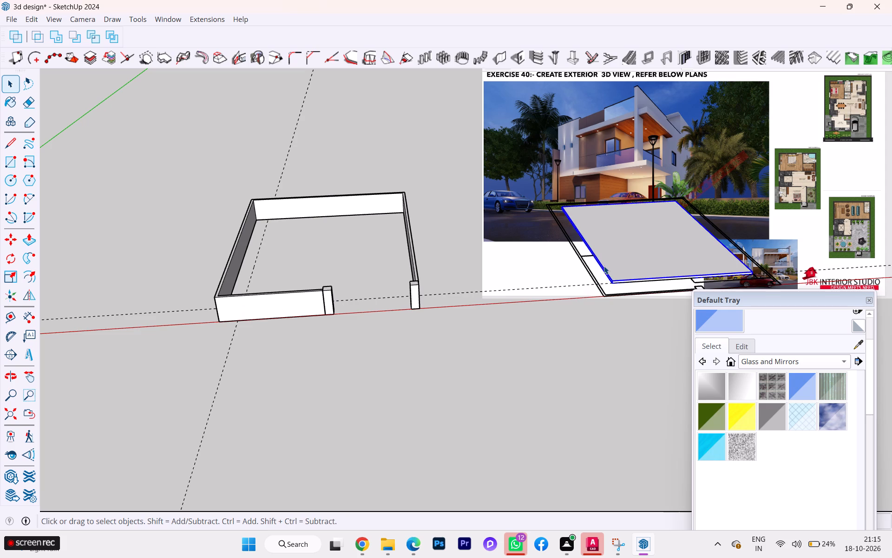
key(m)
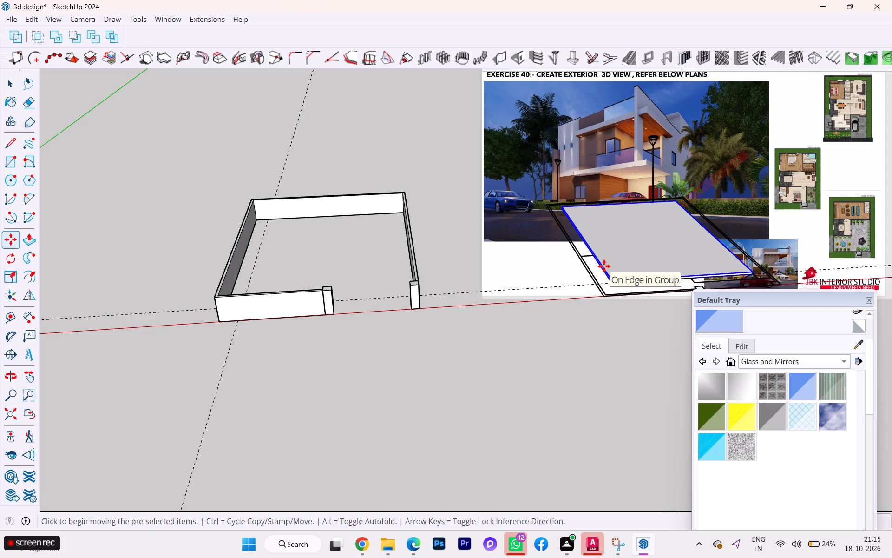
key(Return)
scroll(593, 279, up, 8)
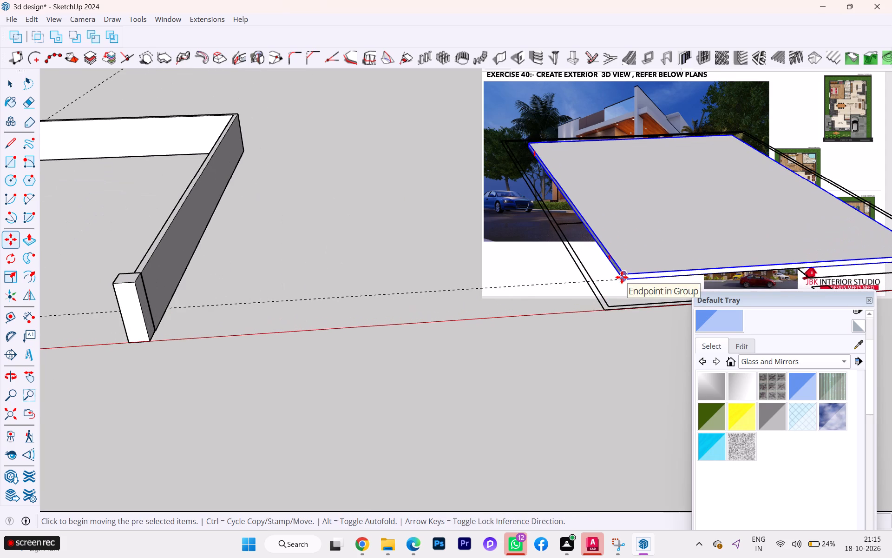
click(622, 281)
scroll(52, 297, down, 3)
middle_drag(92, 296, 153, 298)
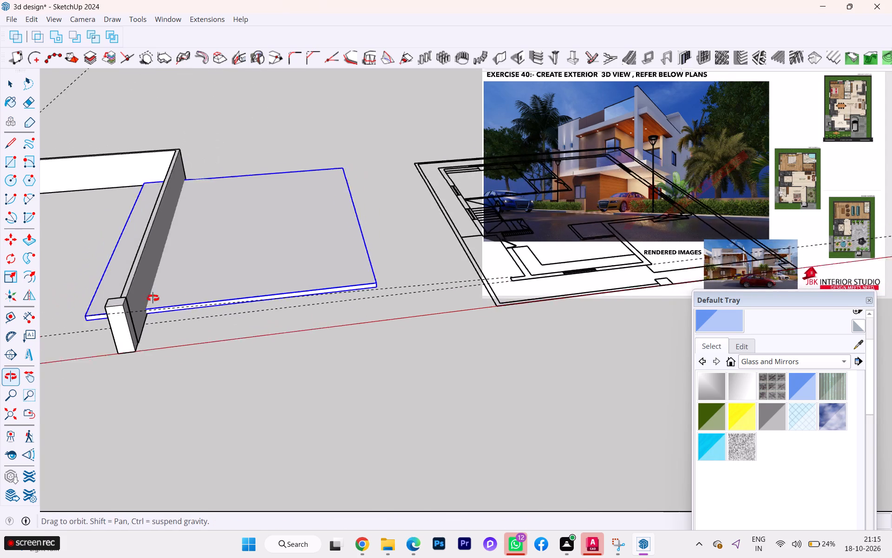
middle_drag(153, 298, 207, 294)
scroll(266, 276, down, 5)
scroll(278, 284, up, 2)
scroll(279, 284, down, 4)
scroll(68, 324, up, 2)
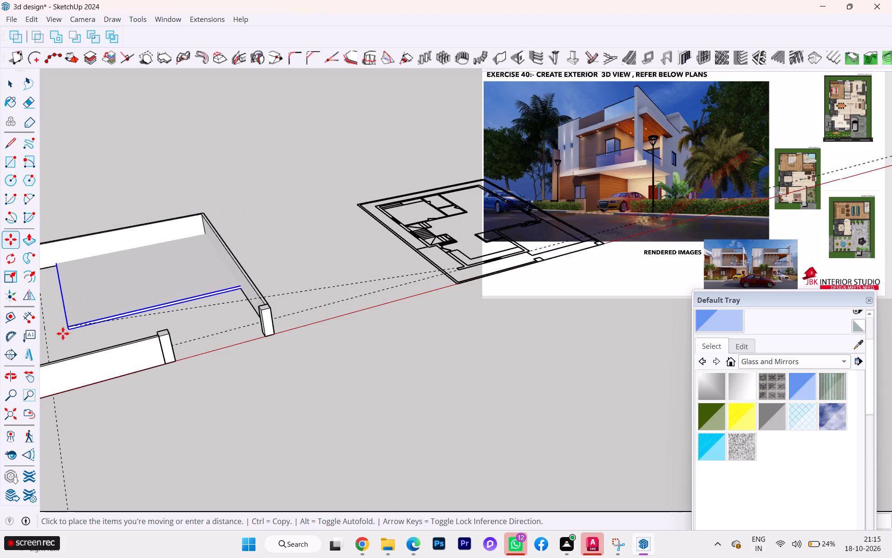
scroll(54, 340, down, 1)
middle_drag(53, 340, 93, 394)
scroll(41, 428, up, 5)
scroll(79, 432, down, 2)
scroll(80, 432, up, 2)
scroll(80, 432, down, 1)
scroll(80, 432, up, 1)
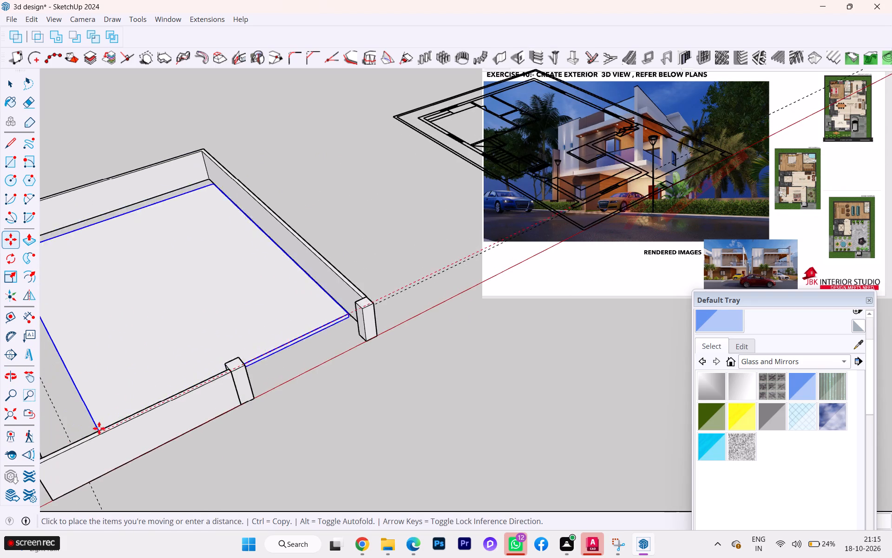
middle_drag(99, 428, 143, 475)
scroll(180, 353, down, 5)
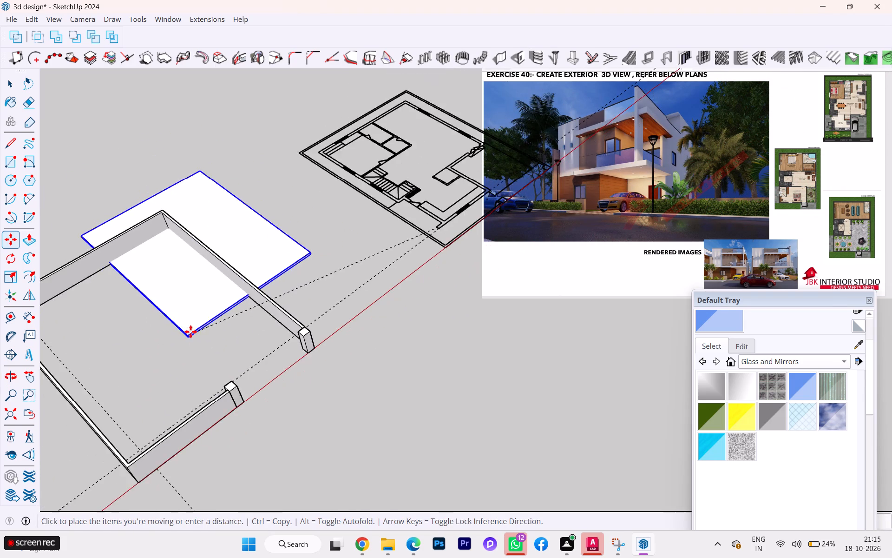
scroll(190, 332, down, 2)
scroll(191, 330, up, 1)
scroll(191, 330, down, 1)
scroll(163, 424, up, 18)
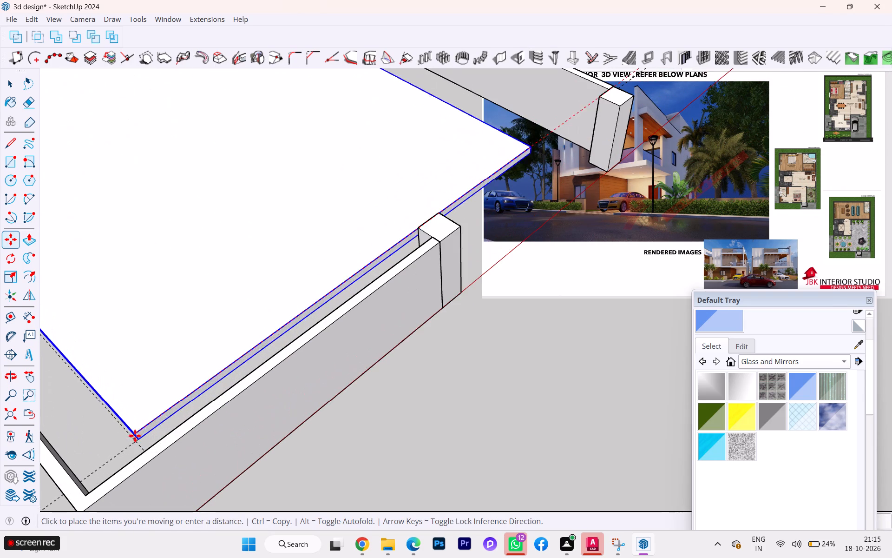
click(135, 441)
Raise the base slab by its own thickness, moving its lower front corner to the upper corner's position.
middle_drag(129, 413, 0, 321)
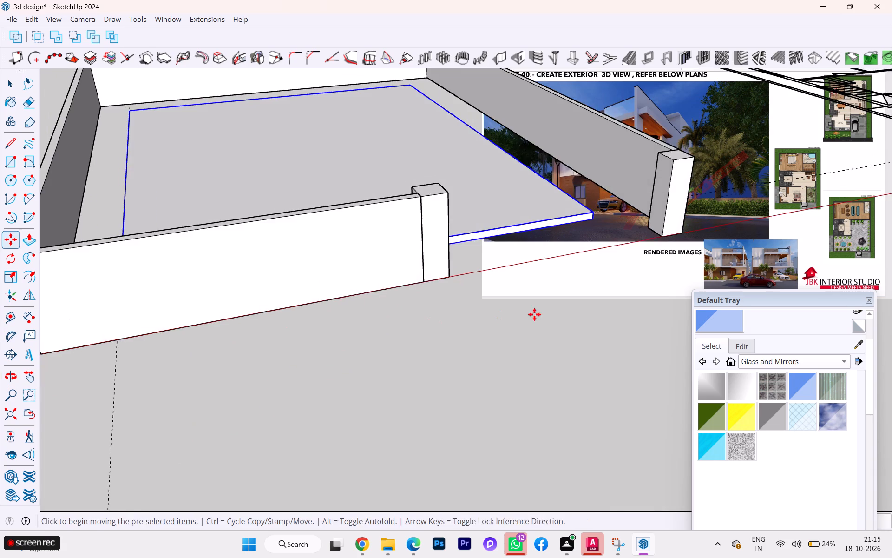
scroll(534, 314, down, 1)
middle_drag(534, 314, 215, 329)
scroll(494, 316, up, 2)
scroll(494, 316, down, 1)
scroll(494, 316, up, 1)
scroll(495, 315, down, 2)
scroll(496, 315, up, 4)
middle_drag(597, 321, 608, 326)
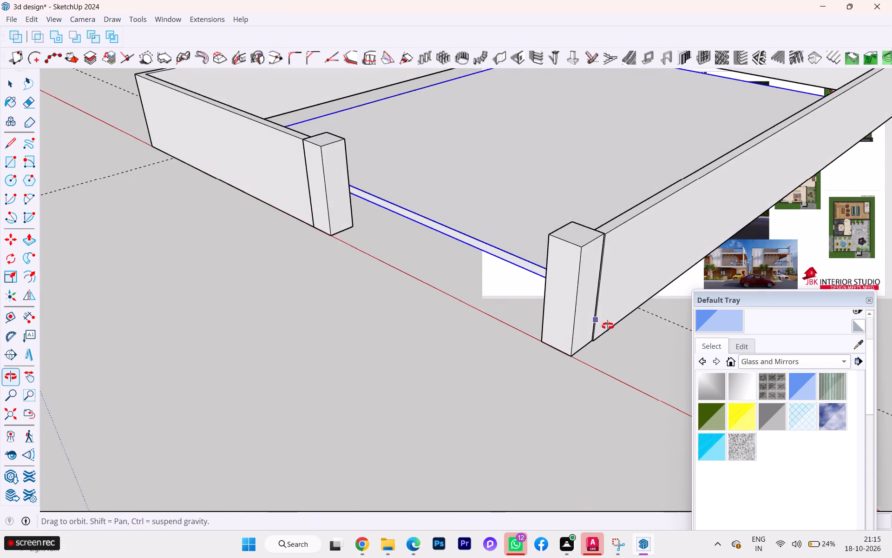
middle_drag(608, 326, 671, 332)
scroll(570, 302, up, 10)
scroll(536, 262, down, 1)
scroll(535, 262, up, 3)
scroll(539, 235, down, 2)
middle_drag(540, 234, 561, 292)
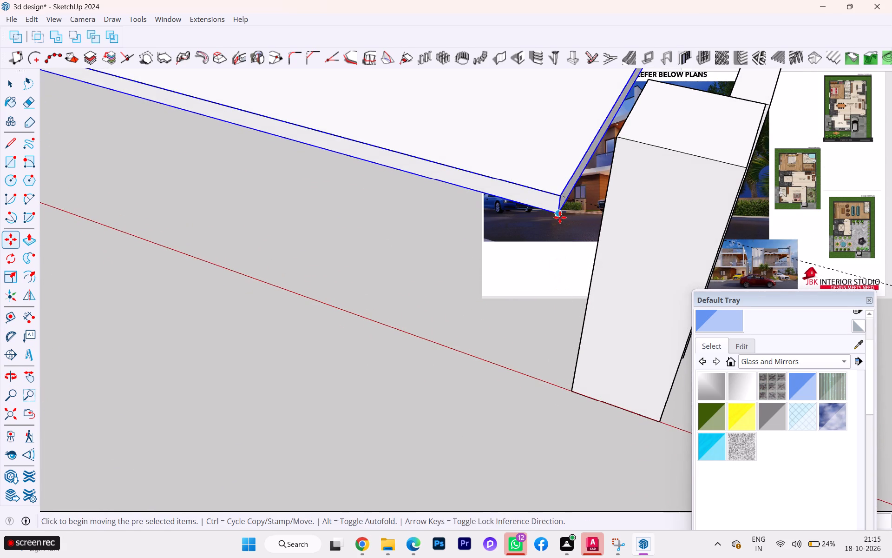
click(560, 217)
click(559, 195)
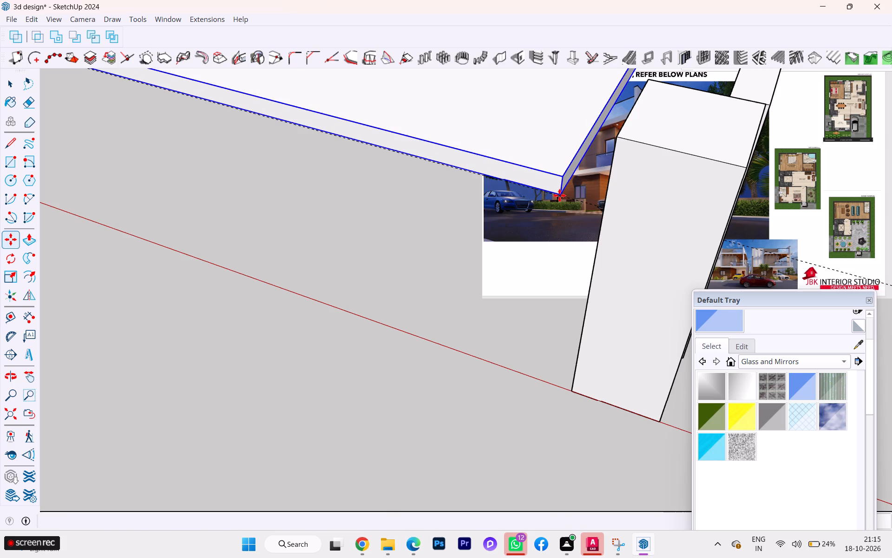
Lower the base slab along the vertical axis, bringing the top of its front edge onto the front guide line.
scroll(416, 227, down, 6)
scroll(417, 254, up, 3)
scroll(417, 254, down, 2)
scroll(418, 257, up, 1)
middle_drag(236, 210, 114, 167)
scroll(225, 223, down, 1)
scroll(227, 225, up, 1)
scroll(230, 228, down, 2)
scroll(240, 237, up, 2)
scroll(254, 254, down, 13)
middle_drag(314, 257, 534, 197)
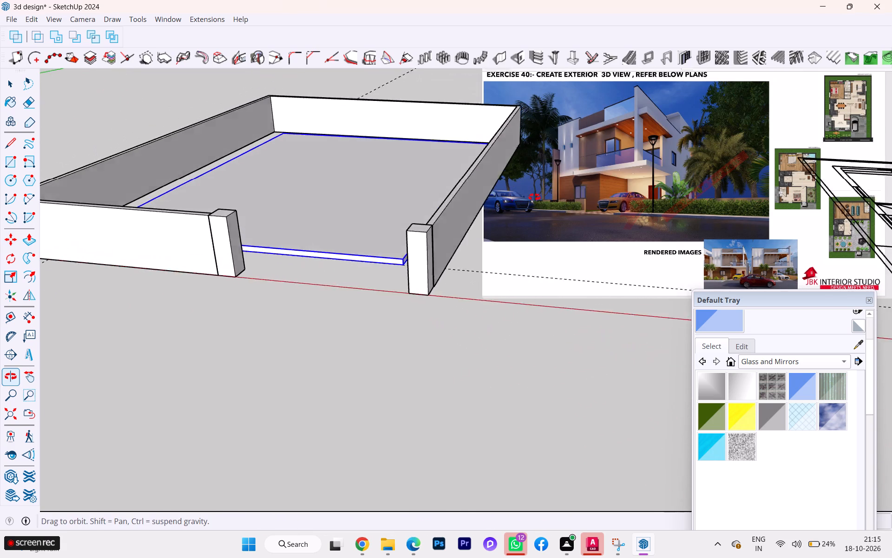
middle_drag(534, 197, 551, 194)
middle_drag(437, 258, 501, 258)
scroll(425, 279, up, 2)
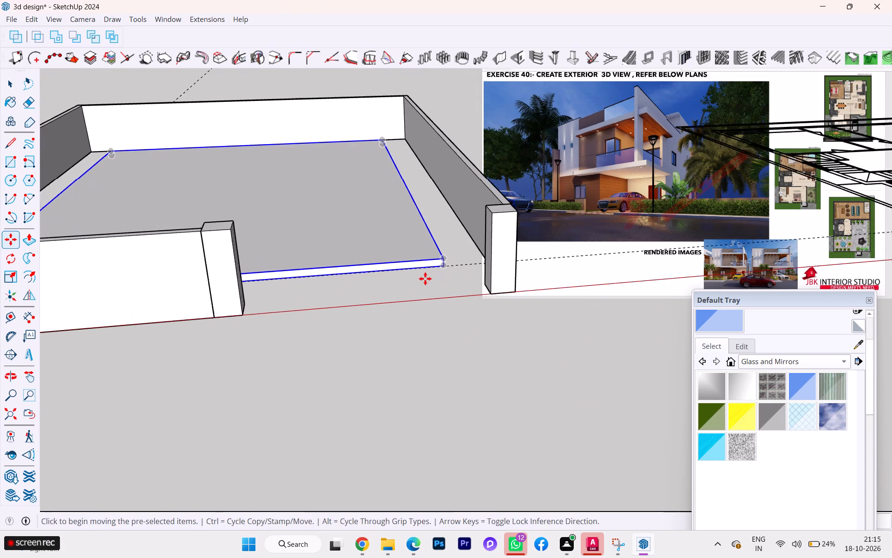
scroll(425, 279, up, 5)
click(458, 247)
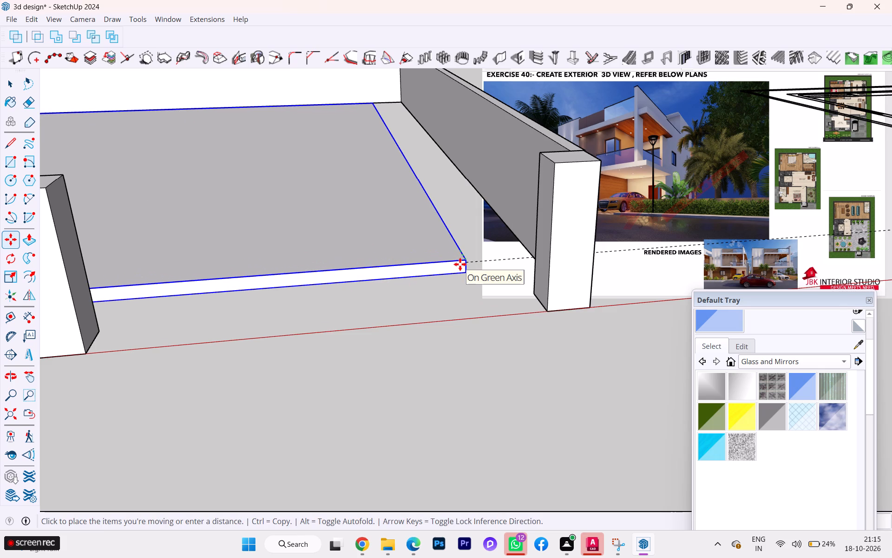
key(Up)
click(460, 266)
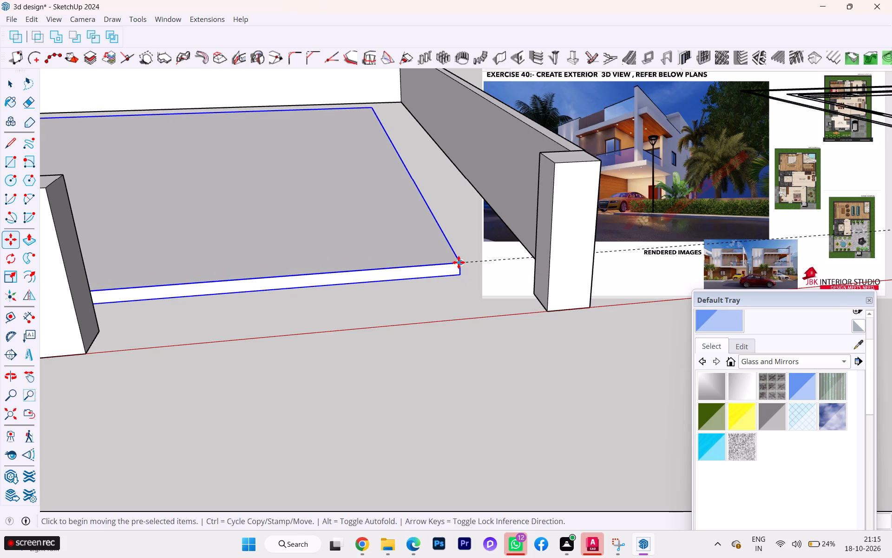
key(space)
Examine the base slab from below and from the side to compare its level with the compound wall and gate pillars.
middle_click(472, 338)
middle_drag(492, 334, 226, 287)
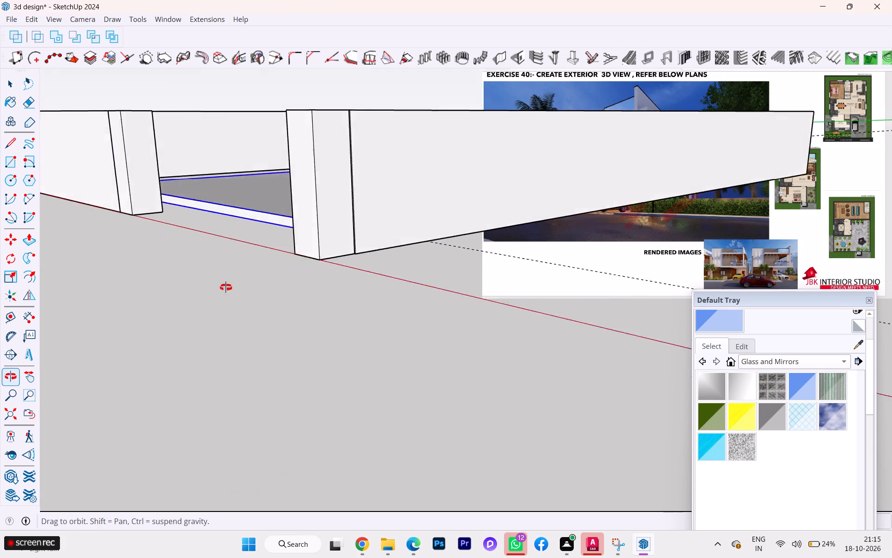
middle_drag(226, 287, 161, 162)
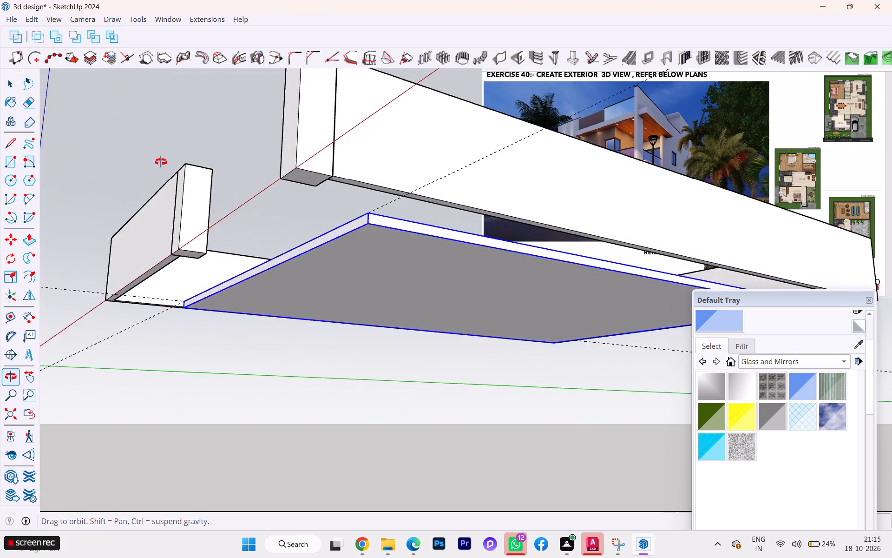
middle_drag(161, 162, 120, 151)
scroll(218, 237, down, 1)
middle_drag(232, 248, 612, 315)
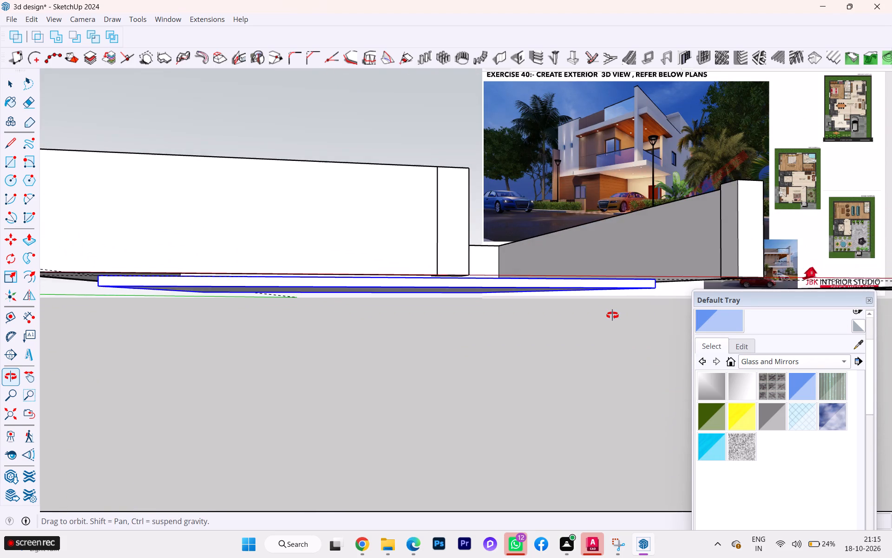
middle_drag(612, 315, 239, 443)
middle_drag(281, 333, 308, 330)
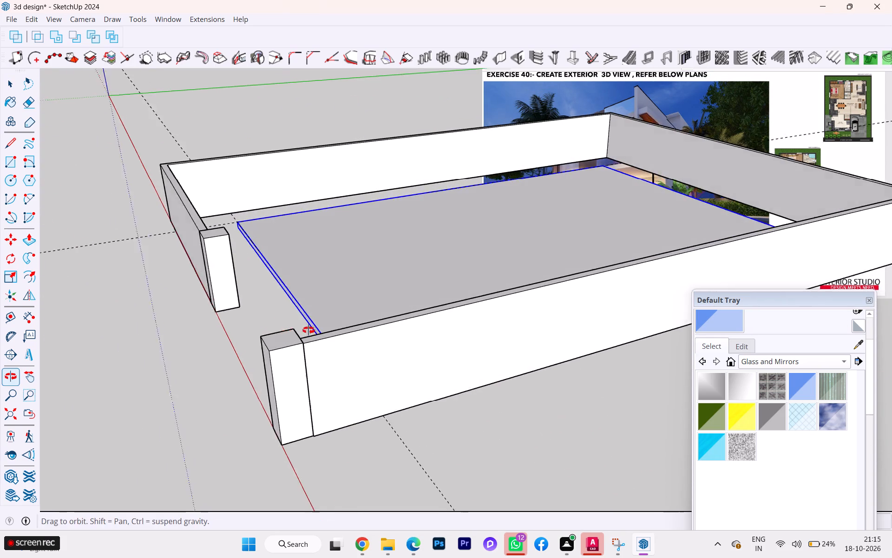
middle_drag(308, 330, 405, 325)
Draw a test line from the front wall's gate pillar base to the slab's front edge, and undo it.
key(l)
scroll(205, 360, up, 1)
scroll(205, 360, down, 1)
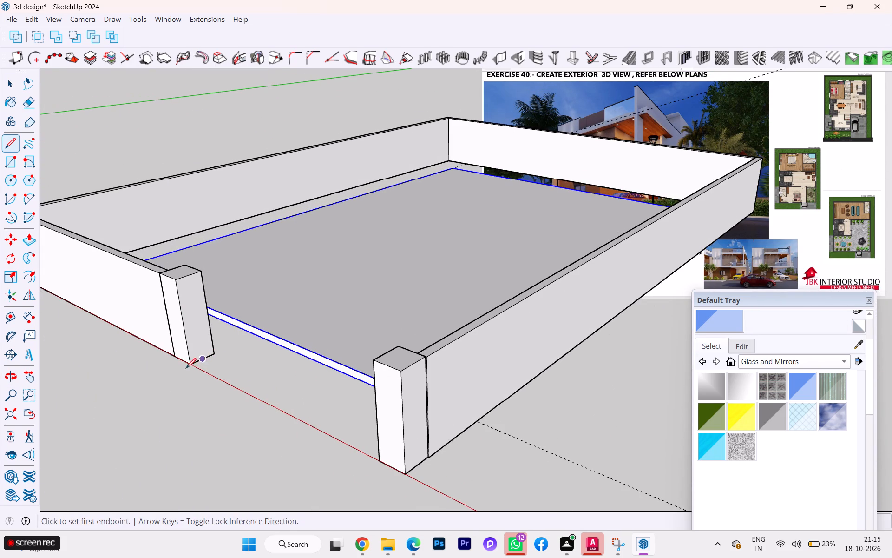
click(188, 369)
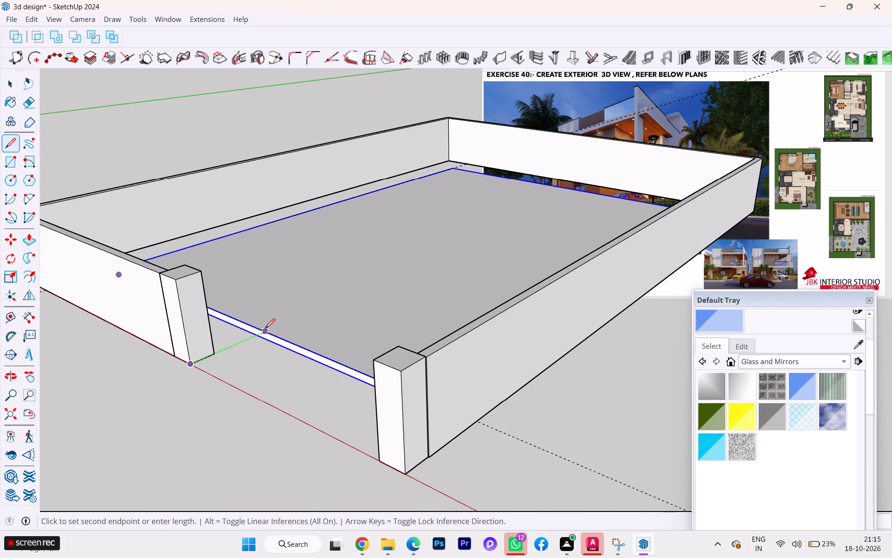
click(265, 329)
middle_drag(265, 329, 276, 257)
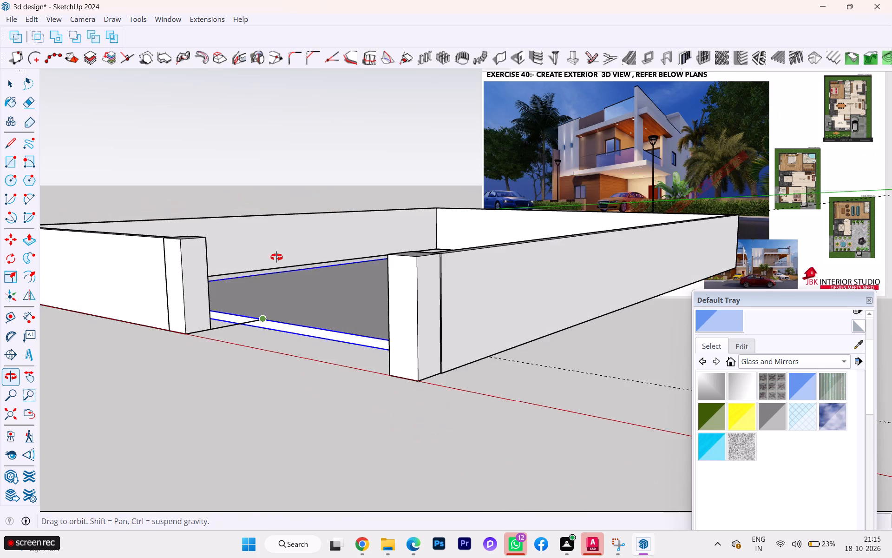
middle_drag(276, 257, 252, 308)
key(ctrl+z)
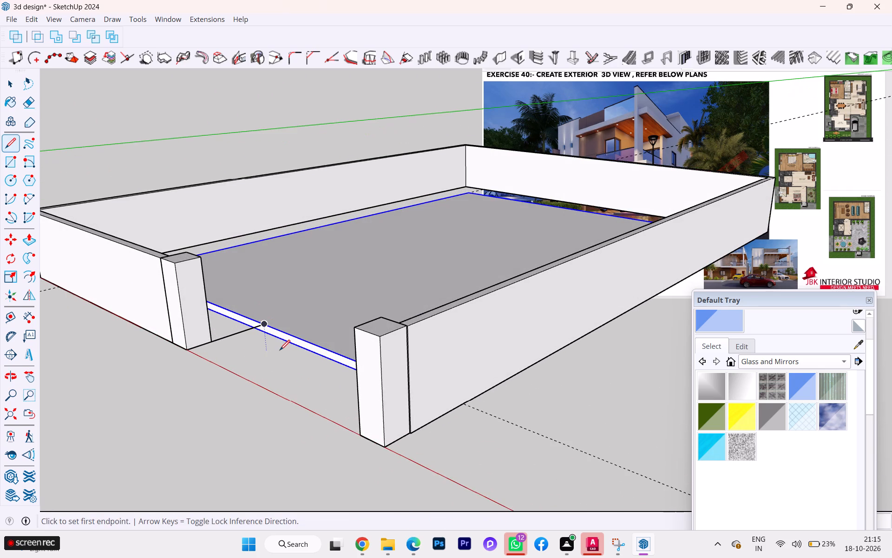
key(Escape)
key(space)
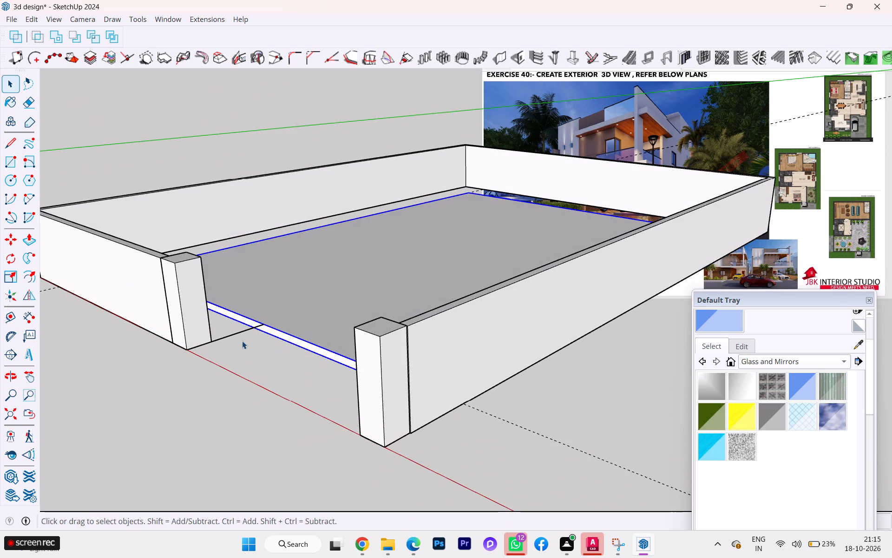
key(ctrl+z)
Raise the base slab along the vertical axis so its bottom front edge rests on the front guide line.
middle_drag(272, 339, 379, 381)
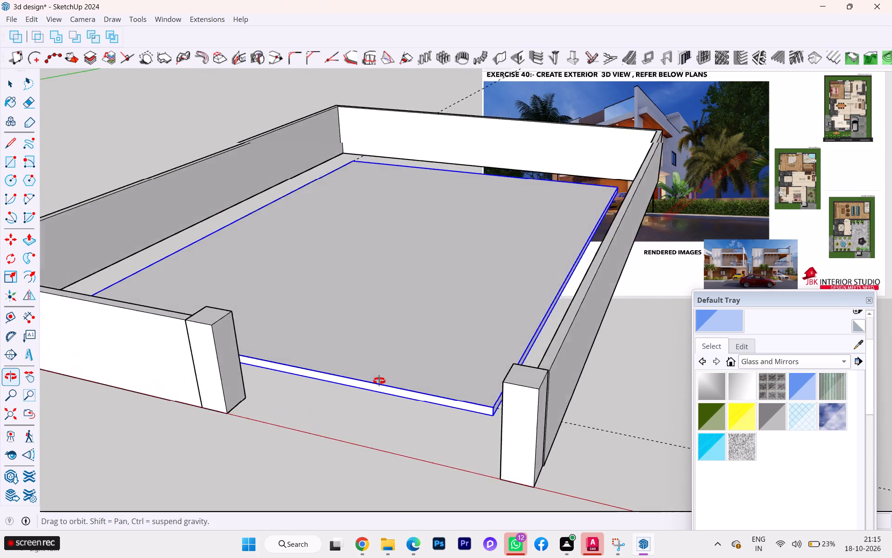
middle_drag(379, 381, 382, 385)
scroll(393, 396, up, 1)
scroll(393, 396, down, 1)
scroll(394, 396, up, 2)
scroll(518, 428, up, 2)
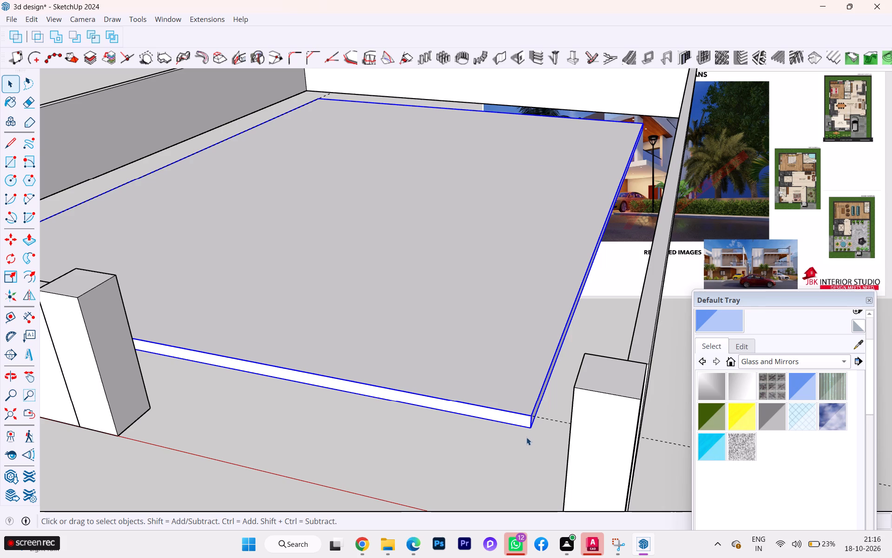
key(m)
scroll(524, 439, up, 2)
scroll(524, 439, down, 1)
scroll(524, 439, up, 6)
click(538, 418)
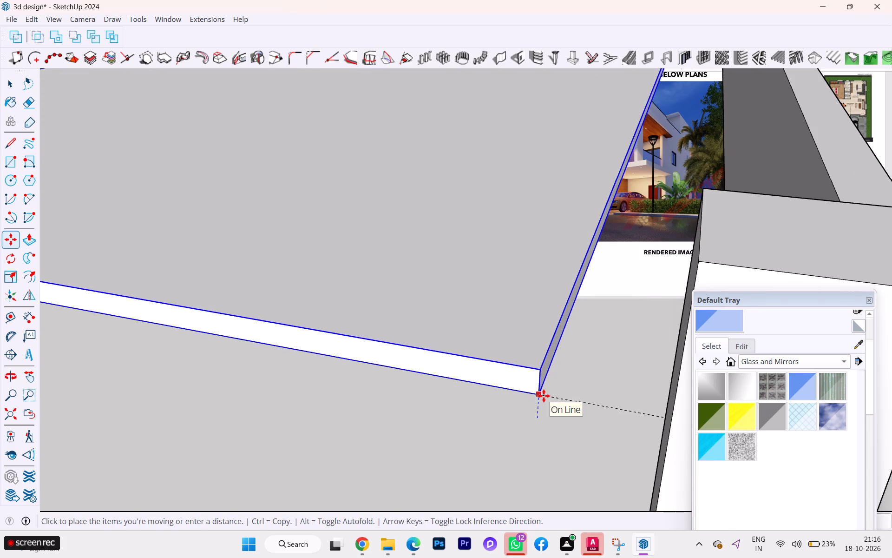
key(Up)
click(544, 396)
key(space)
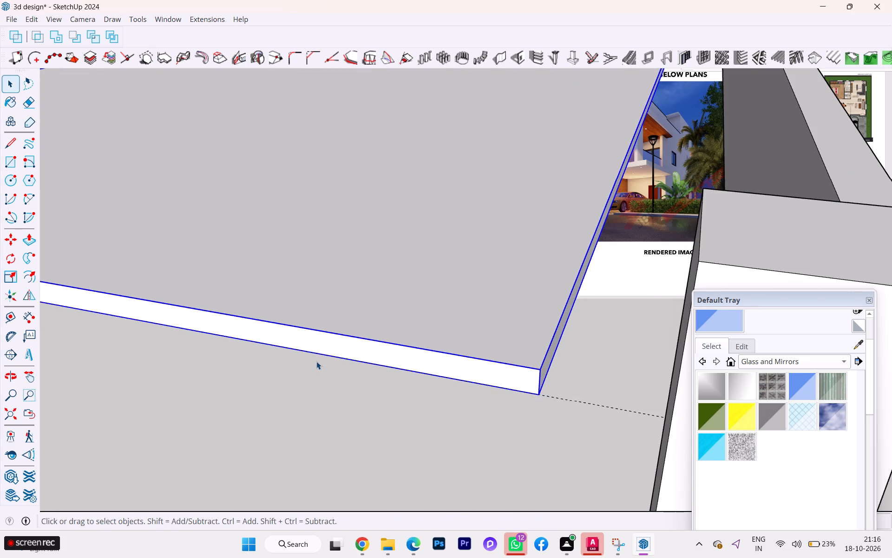
Unhide the house group so it stands over the base slab inside the compound wall.
scroll(317, 361, down, 4)
scroll(321, 359, up, 1)
scroll(321, 359, down, 15)
scroll(321, 359, up, 3)
scroll(321, 359, down, 6)
scroll(324, 356, up, 1)
scroll(324, 356, down, 1)
middle_drag(324, 356, 440, 372)
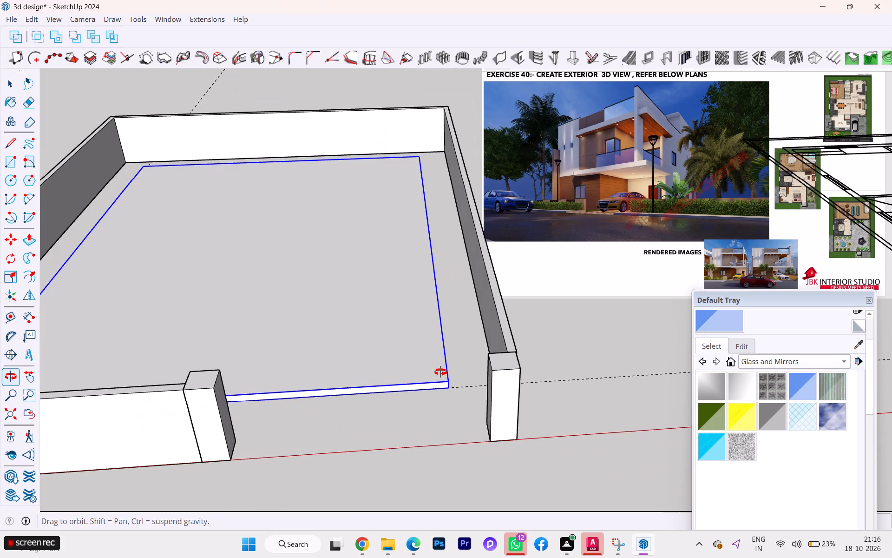
middle_drag(440, 372, 441, 372)
scroll(435, 371, down, 6)
scroll(349, 373, down, 3)
middle_drag(330, 385, 377, 388)
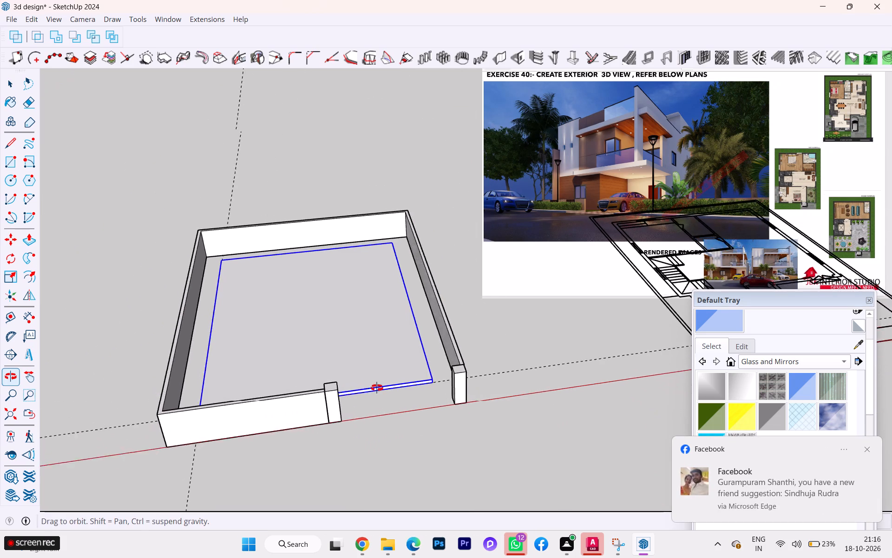
middle_drag(377, 388, 382, 388)
scroll(392, 380, down, 3)
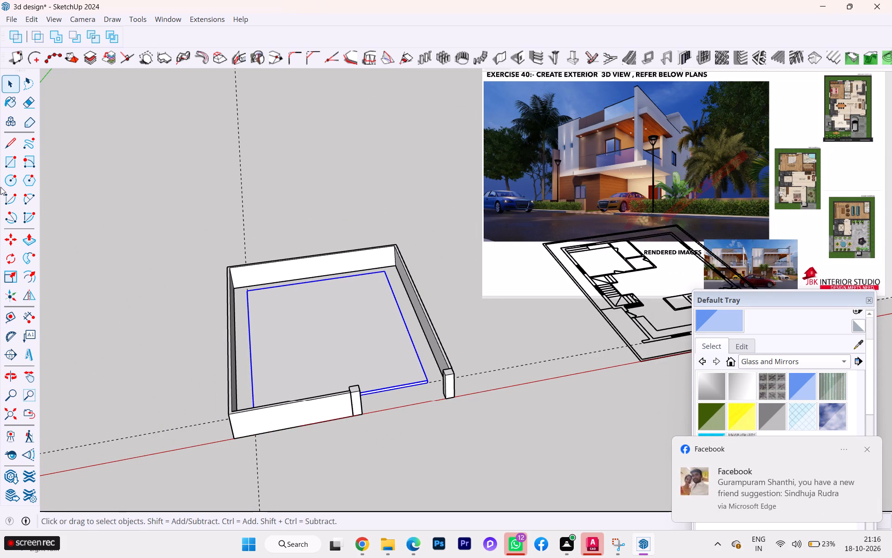
click(32, 15)
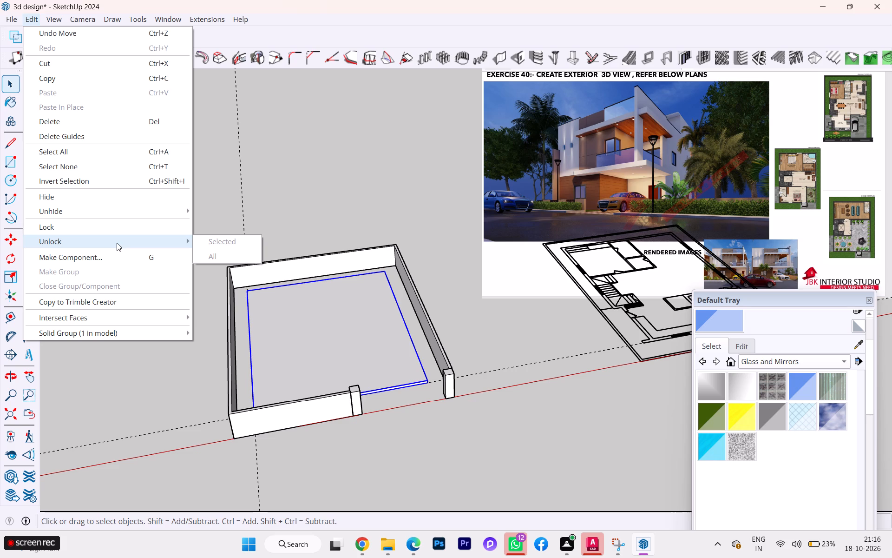
click(80, 215)
click(236, 226)
Move the house group vertically so the porch wall's lower front corner rests on the base slab's top edge.
middle_drag(352, 301, 241, 233)
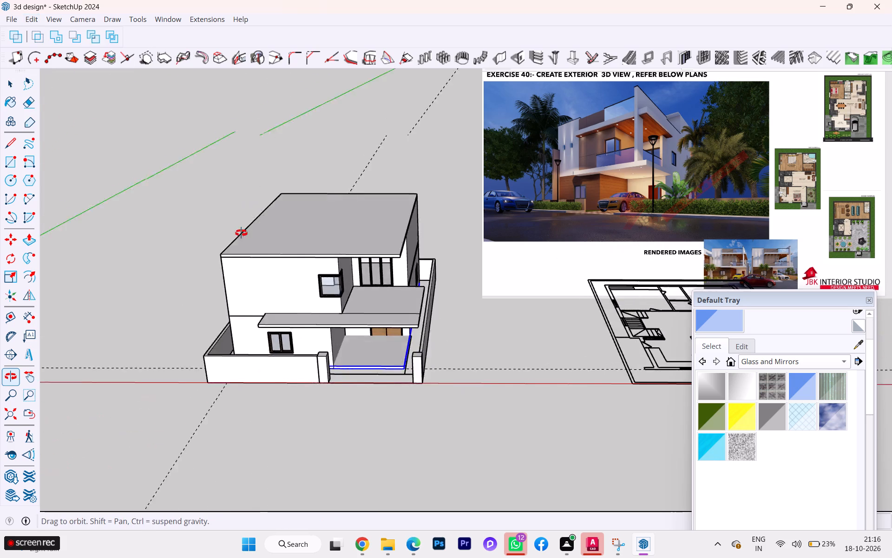
middle_drag(241, 233, 210, 202)
scroll(298, 315, down, 4)
scroll(301, 318, up, 5)
scroll(308, 322, down, 1)
scroll(308, 323, up, 1)
click(317, 314)
scroll(317, 314, up, 1)
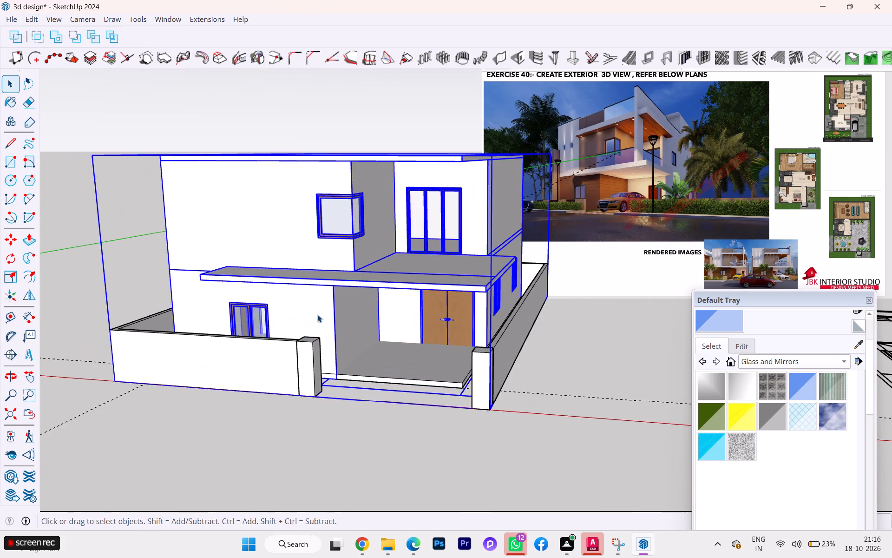
scroll(317, 314, up, 3)
scroll(319, 324, down, 1)
middle_drag(319, 324, 334, 367)
scroll(344, 392, up, 2)
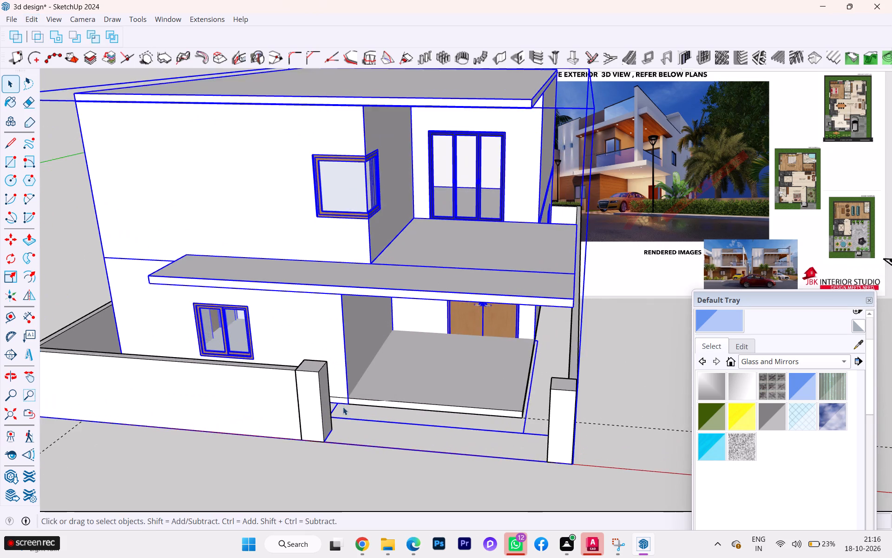
scroll(344, 425, up, 4)
key(m)
key(Return)
scroll(347, 419, up, 5)
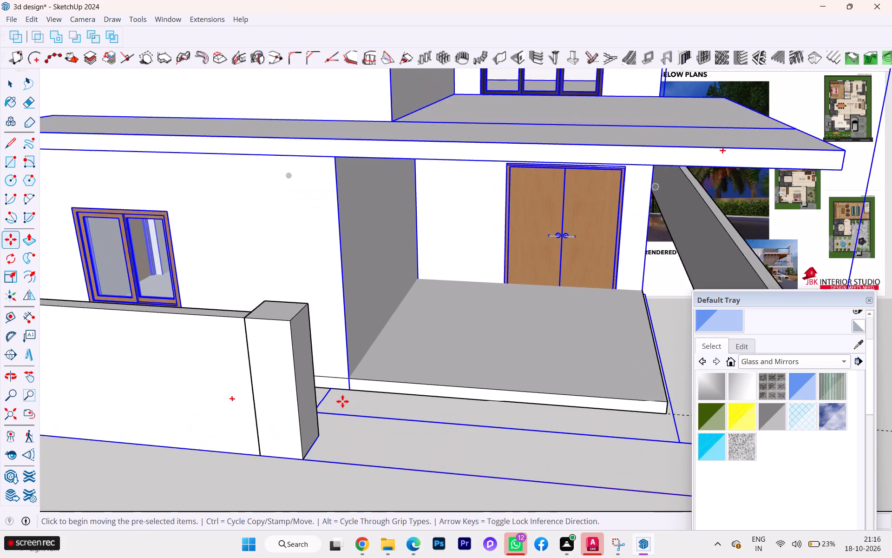
scroll(342, 401, up, 3)
click(354, 384)
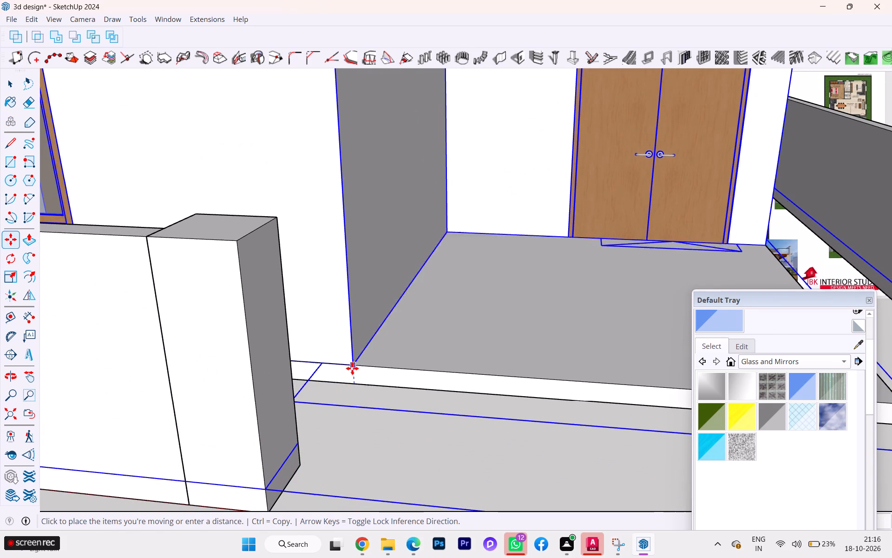
click(352, 367)
key(space)
Open the ground-floor wall group inside the house group and delete the leftover outline along the compound's front and side boundary.
scroll(312, 398, down, 4)
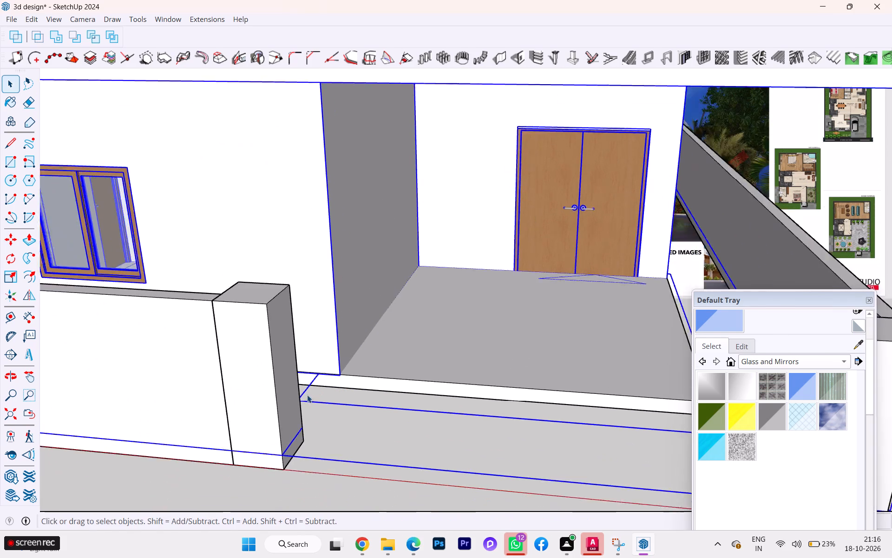
scroll(307, 395, down, 2)
scroll(307, 395, up, 1)
scroll(296, 398, down, 2)
scroll(295, 399, up, 1)
scroll(295, 399, down, 2)
middle_drag(278, 399, 118, 390)
scroll(136, 363, down, 1)
scroll(136, 363, up, 1)
scroll(136, 363, down, 2)
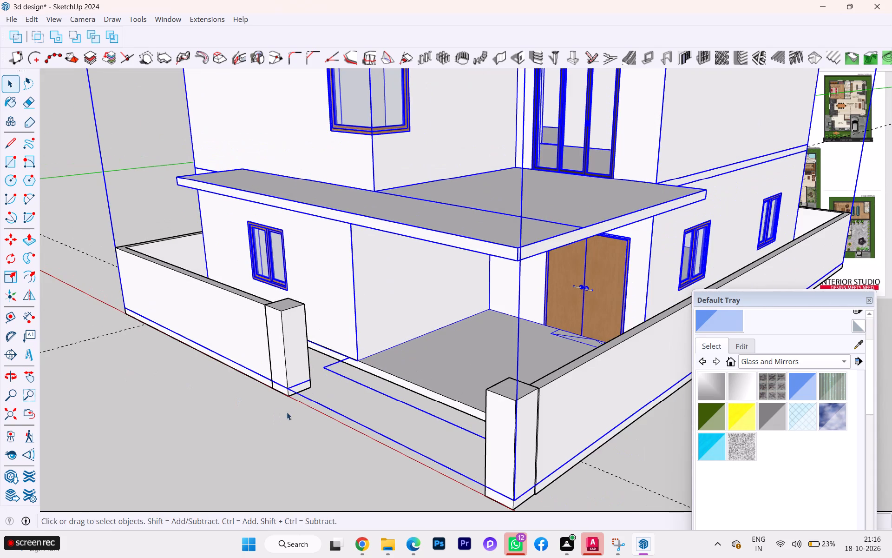
double_click(309, 399)
click(309, 399)
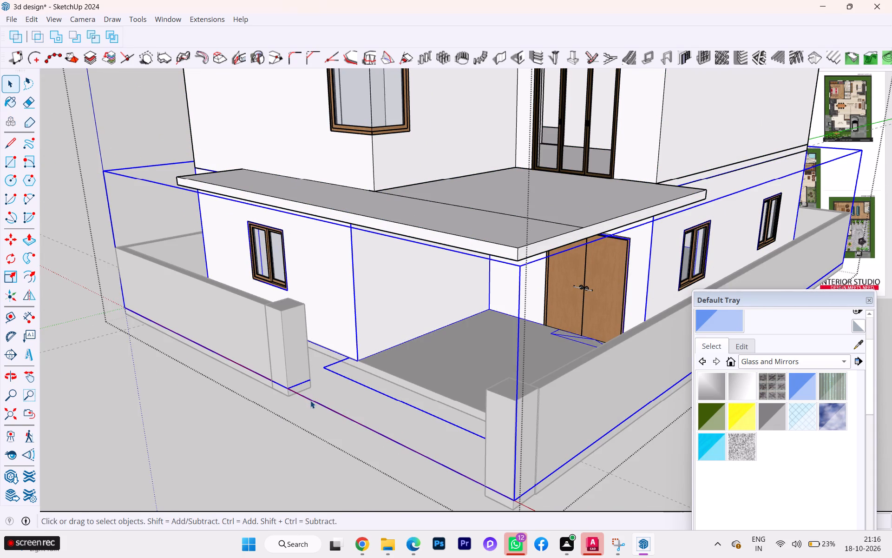
click(310, 400)
double_click(310, 401)
click(311, 401)
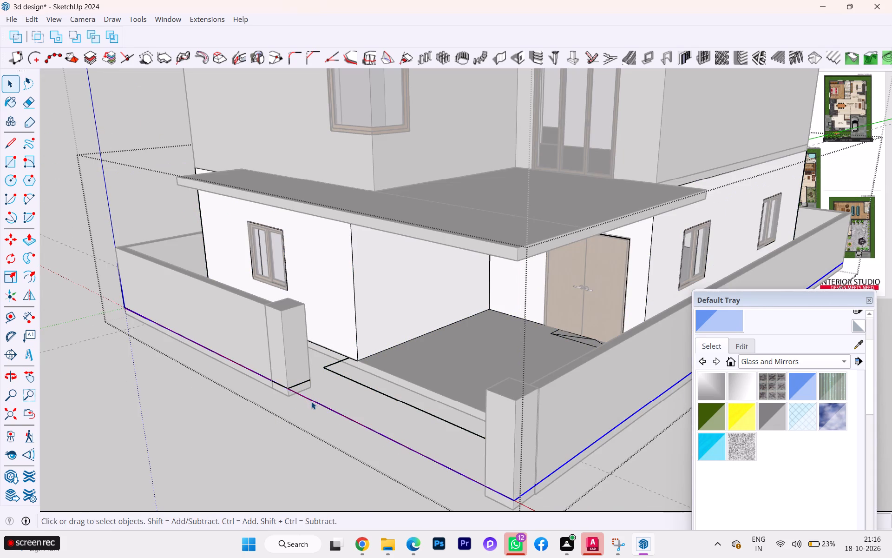
key(Delete)
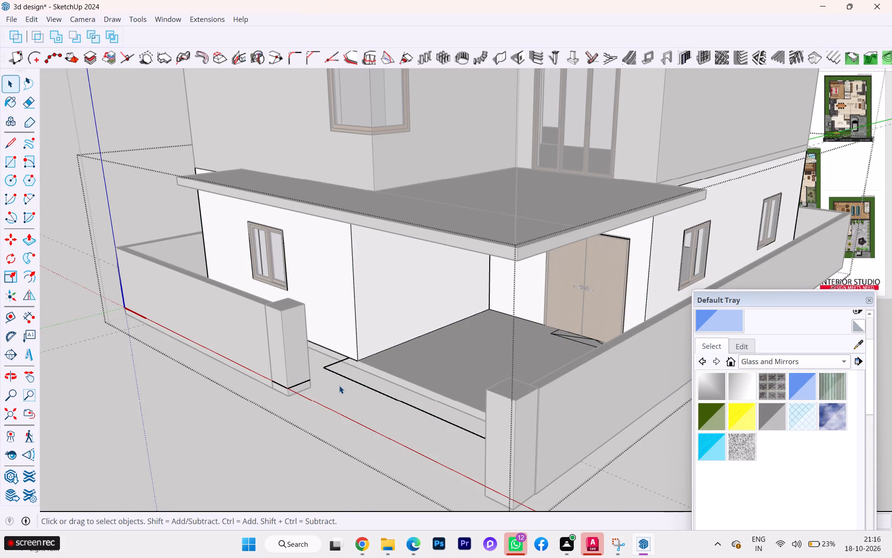
Delete the remaining stray outline edges in front of the porch slab and at the gate pillar base, and exit the groups.
click(340, 376)
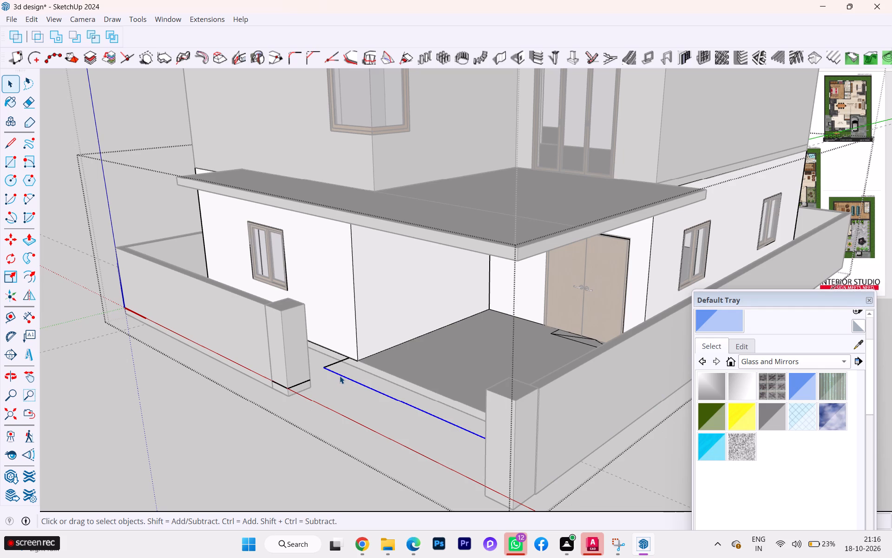
key(Delete)
click(333, 364)
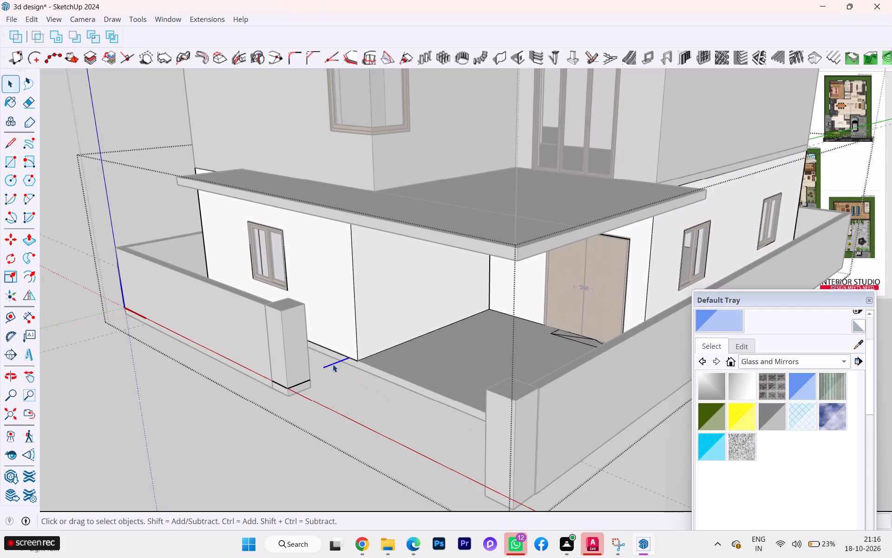
key(Delete)
click(299, 383)
key(Delete)
click(285, 389)
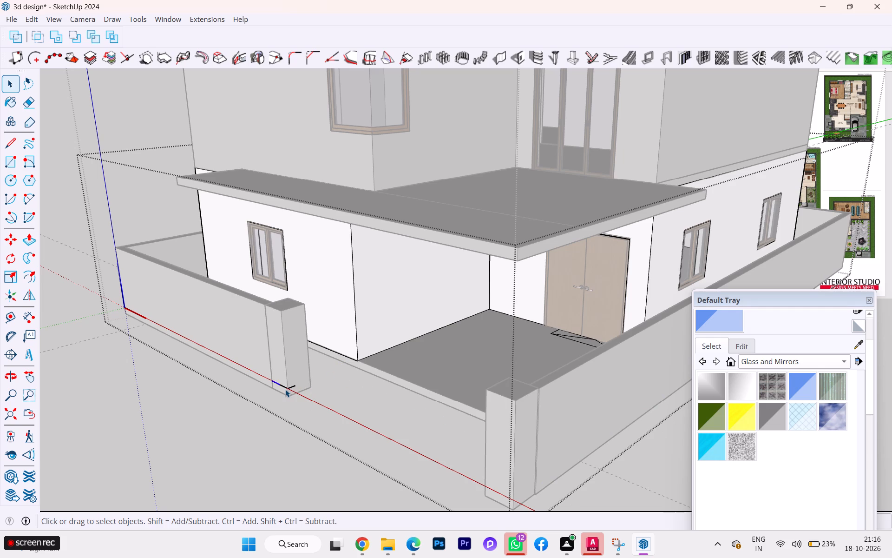
key(Delete)
click(285, 387)
key(Delete)
click(288, 388)
key(Delete)
scroll(387, 360, down, 3)
scroll(272, 380, down, 1)
scroll(272, 380, up, 1)
scroll(272, 380, down, 2)
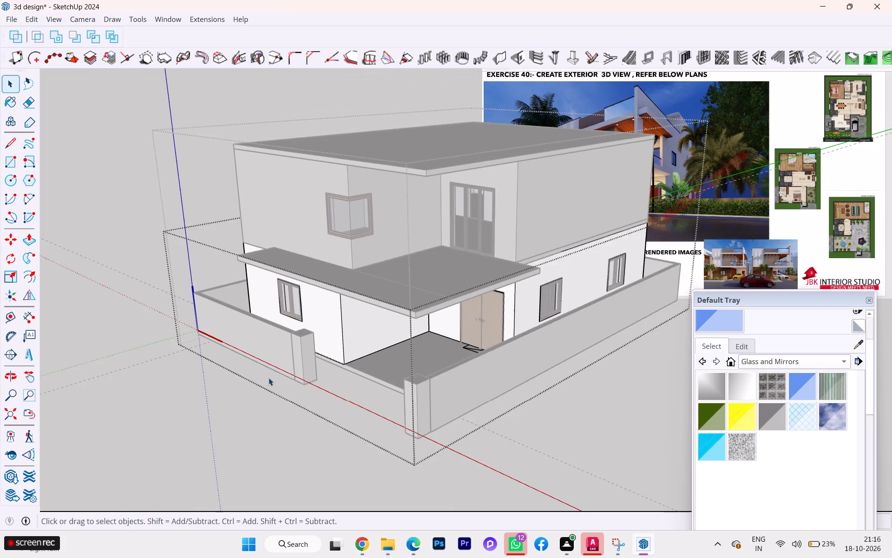
scroll(269, 378, down, 2)
middle_drag(290, 376, 414, 330)
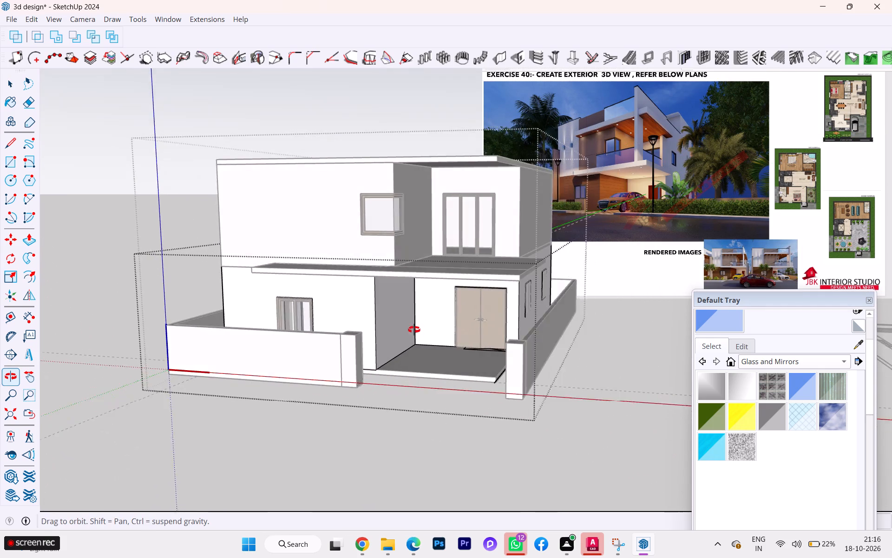
middle_drag(414, 330, 350, 363)
click(213, 436)
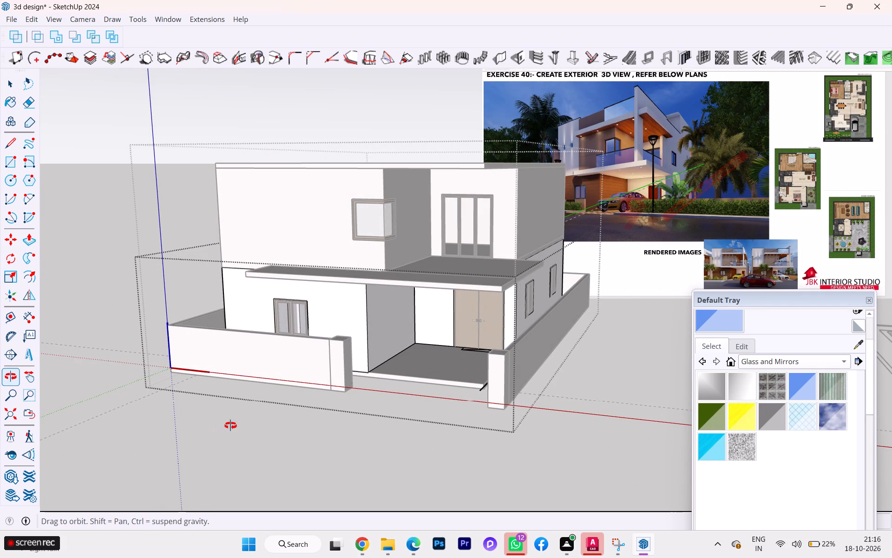
key(space)
click(117, 391)
key(space)
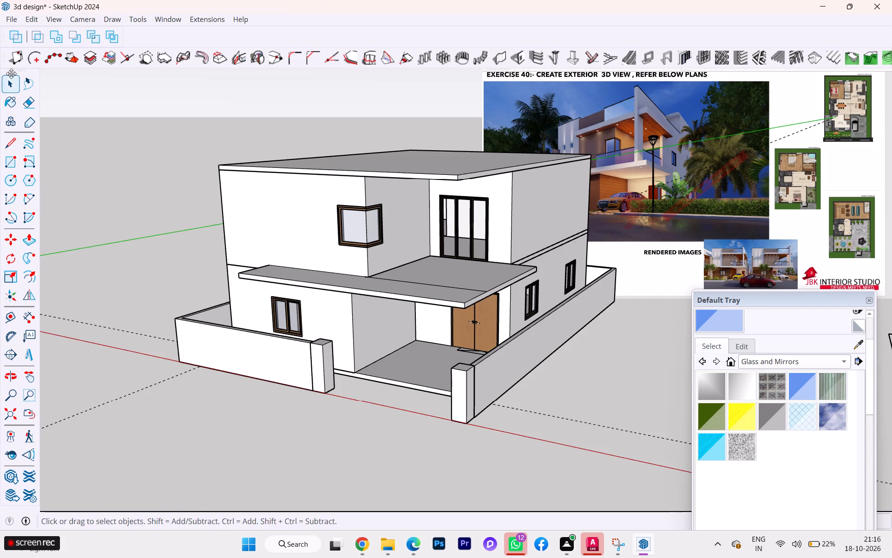
click(13, 83)
click(139, 271)
Examine the house, porch and compound wall from the front and side for remaining stray edges.
scroll(511, 316, down, 1)
scroll(511, 316, up, 1)
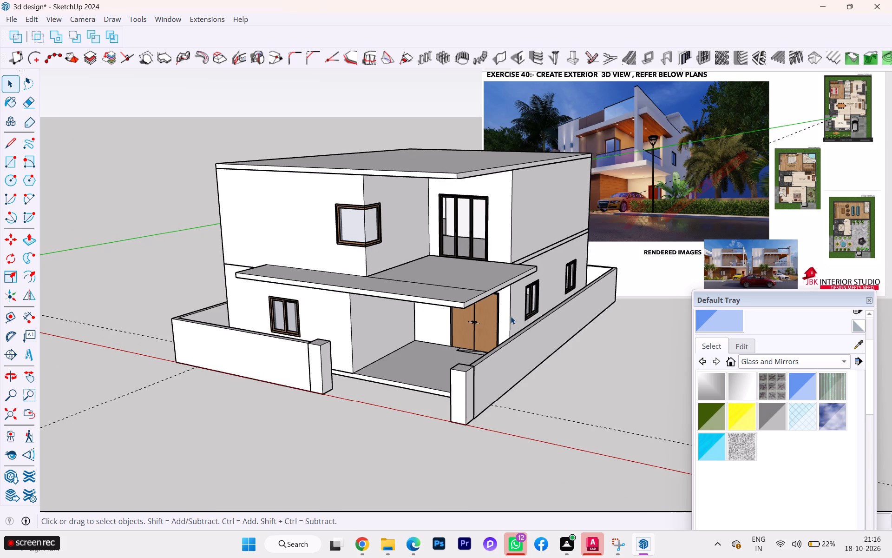
scroll(511, 316, up, 5)
scroll(488, 322, down, 2)
scroll(488, 322, up, 1)
scroll(488, 322, down, 1)
scroll(488, 322, up, 1)
scroll(472, 331, down, 1)
middle_drag(472, 331, 322, 381)
scroll(277, 371, down, 5)
middle_drag(259, 361, 440, 316)
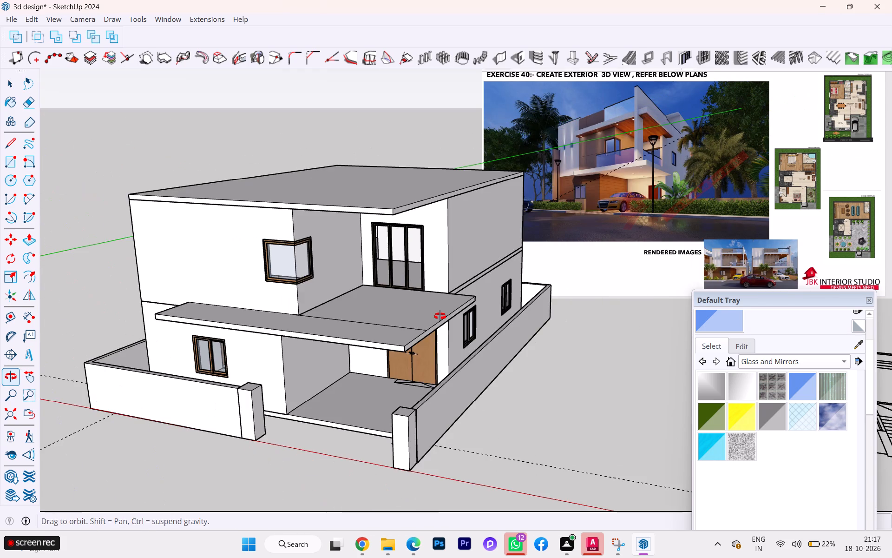
middle_drag(440, 316, 453, 329)
scroll(314, 347, down, 4)
middle_drag(319, 438, 443, 412)
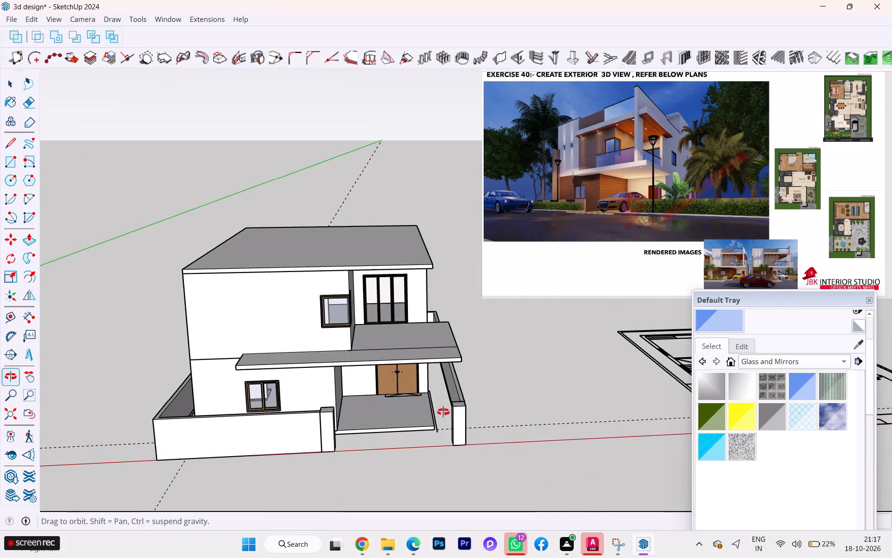
middle_drag(443, 412, 446, 415)
In the ground-floor wall group, delete the leftover outline edges beside the porch slab and along the side compound wall.
scroll(445, 435, up, 1)
scroll(443, 438, down, 1)
scroll(443, 438, up, 5)
scroll(427, 438, down, 2)
scroll(427, 438, up, 2)
scroll(427, 438, down, 1)
scroll(427, 438, up, 1)
middle_drag(433, 428, 381, 438)
scroll(455, 395, up, 1)
scroll(455, 395, down, 1)
scroll(455, 395, up, 3)
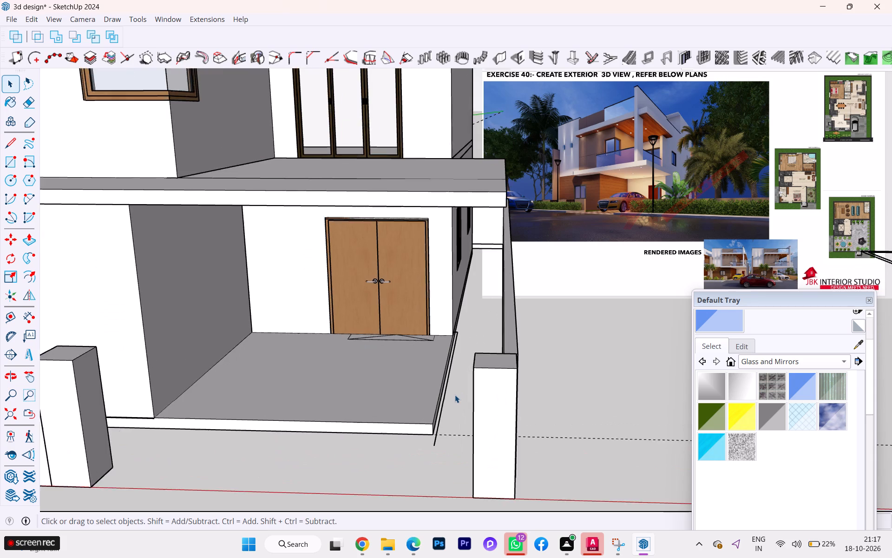
scroll(455, 395, up, 2)
scroll(455, 395, down, 1)
scroll(455, 395, up, 9)
scroll(453, 393, down, 1)
scroll(453, 393, up, 1)
middle_drag(446, 386, 443, 407)
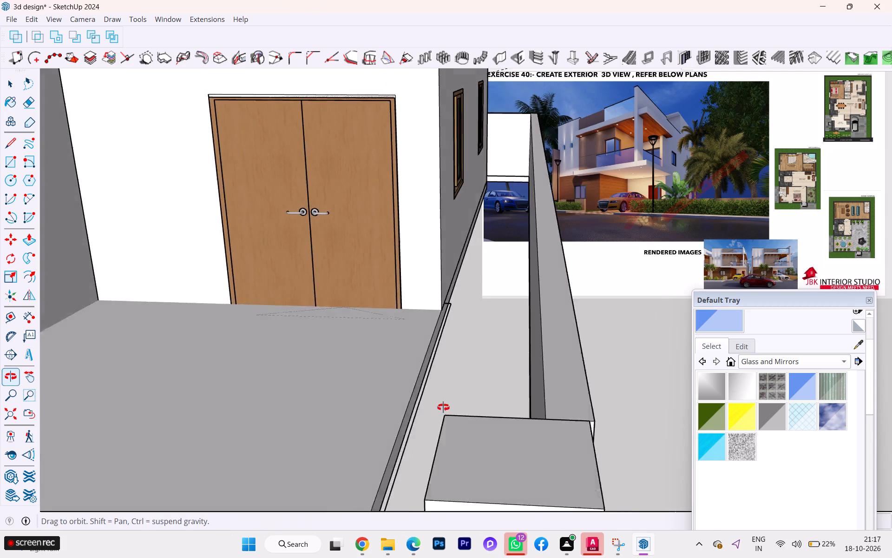
middle_drag(443, 407, 434, 404)
scroll(433, 396, up, 5)
click(419, 374)
click(416, 370)
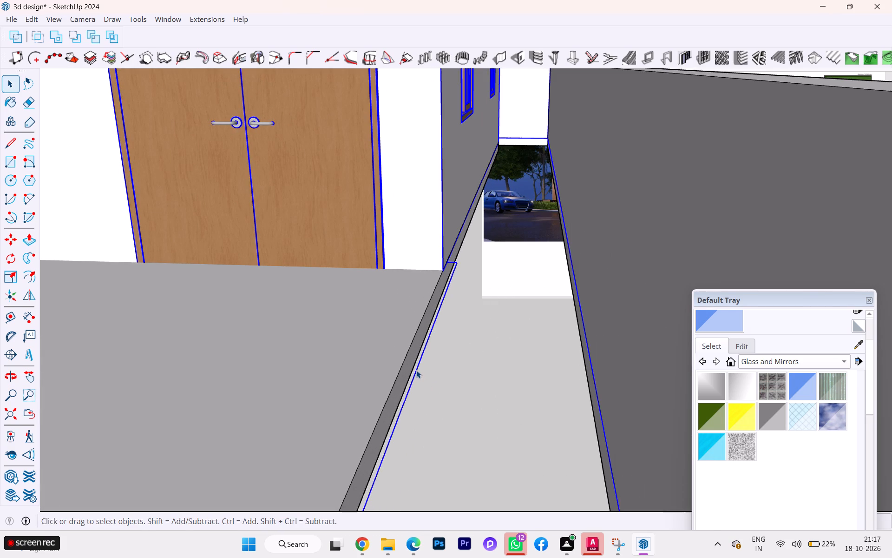
double_click(416, 370)
click(416, 370)
click(416, 370)
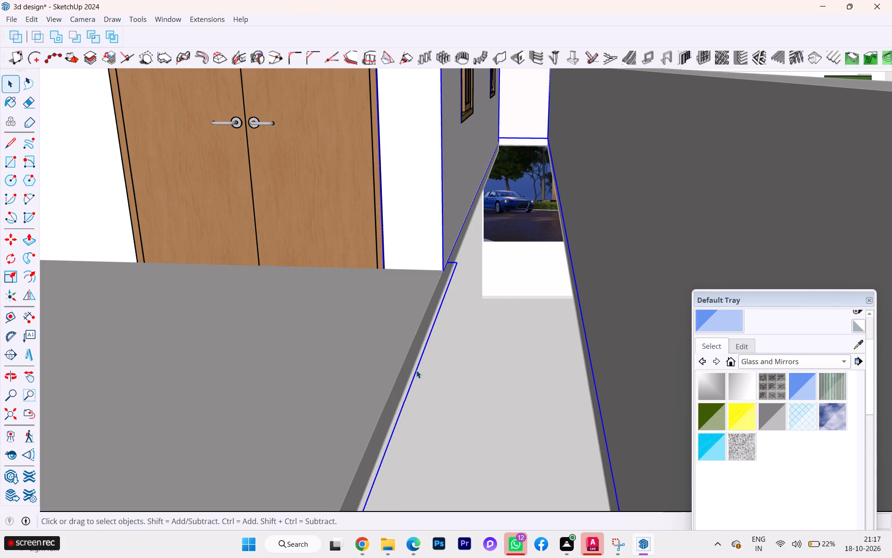
click(416, 370)
double_click(416, 376)
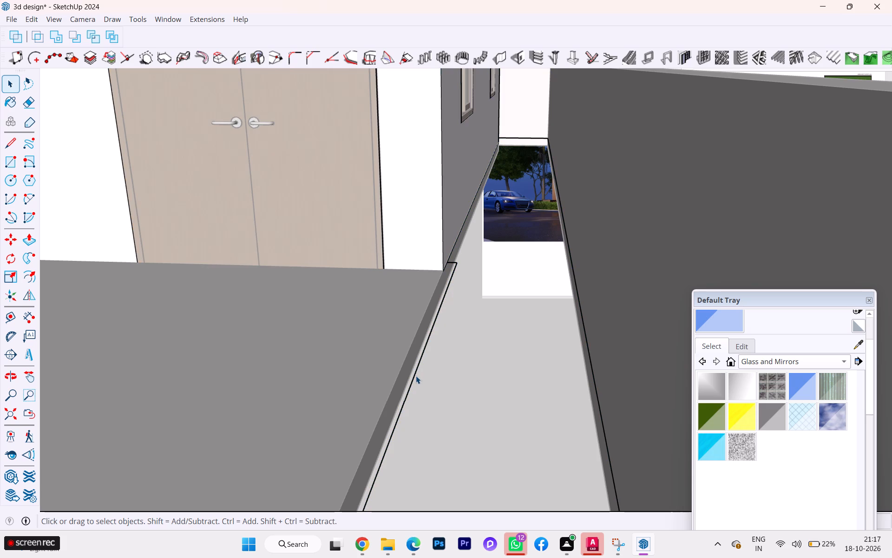
click(416, 376)
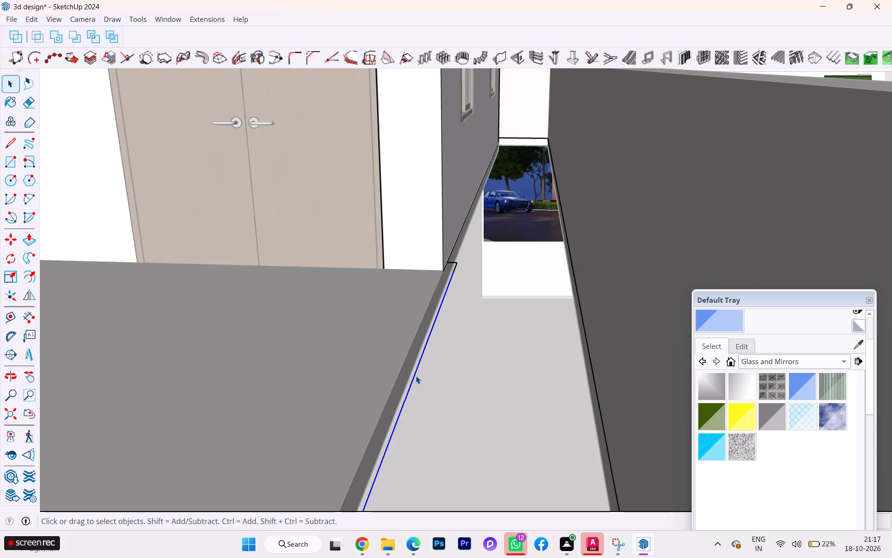
key(Delete)
click(455, 264)
key(Delete)
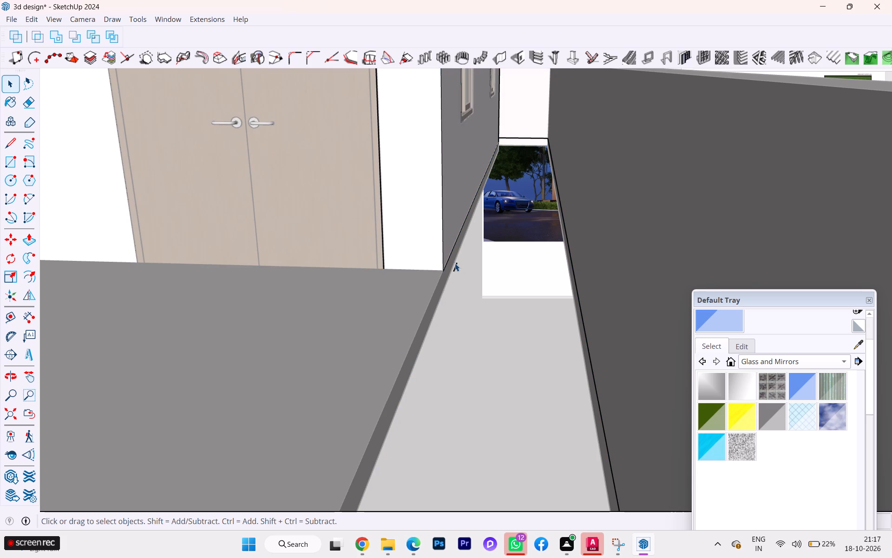
click(456, 267)
key(Delete)
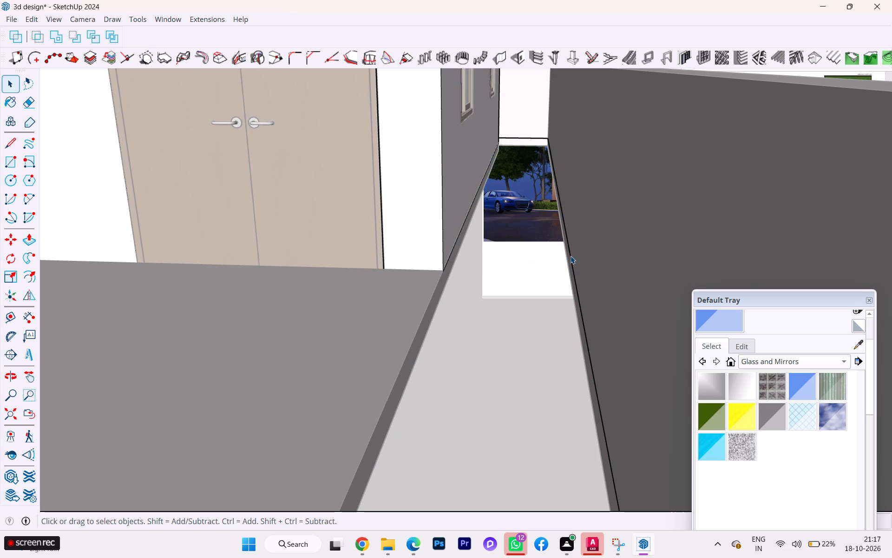
click(571, 256)
key(Delete)
scroll(539, 262, down, 3)
scroll(493, 284, down, 5)
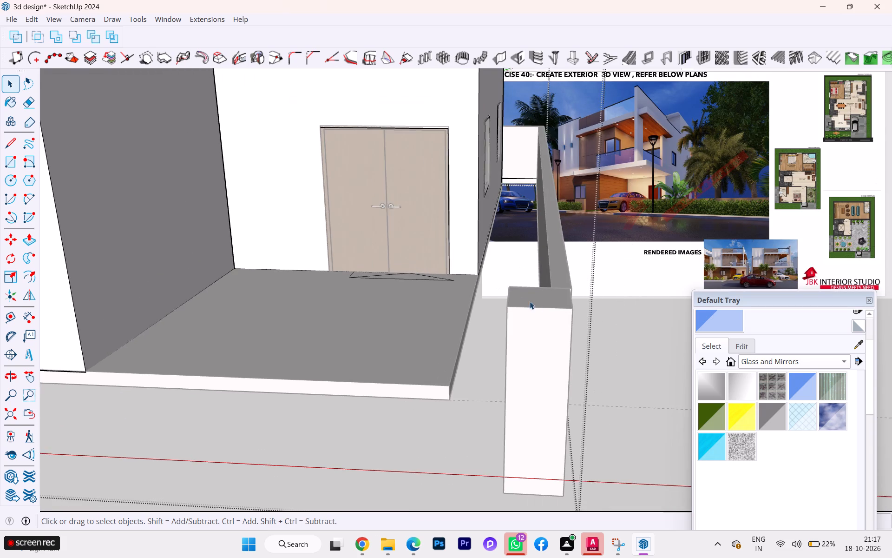
scroll(530, 301, down, 1)
click(638, 335)
scroll(602, 322, down, 2)
double_click(616, 317)
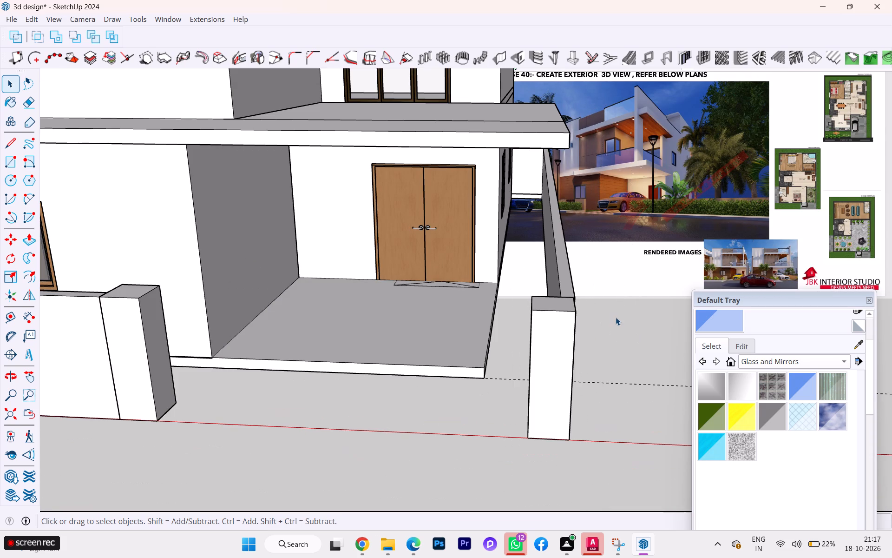
Examine the porch, gate opening and whole house exterior from several angles.
scroll(536, 328, down, 1)
middle_drag(536, 328, 695, 317)
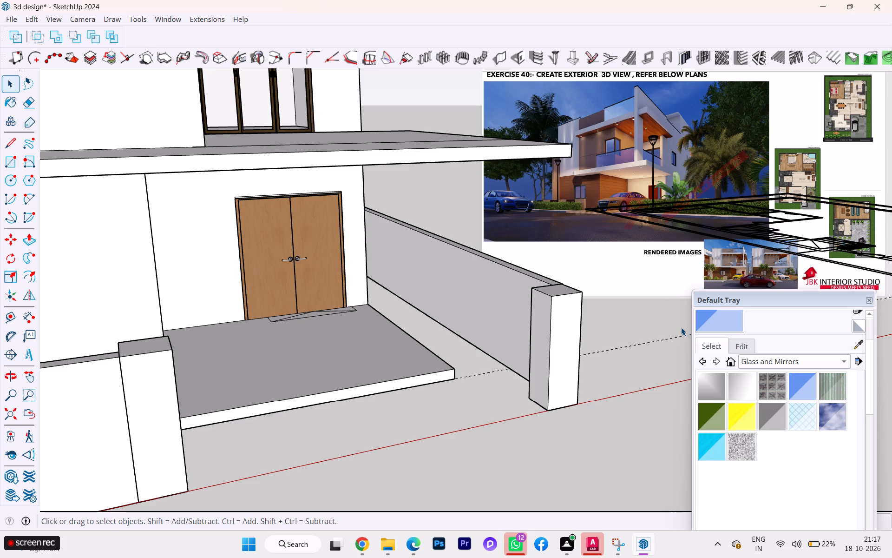
scroll(630, 337, down, 1)
click(597, 383)
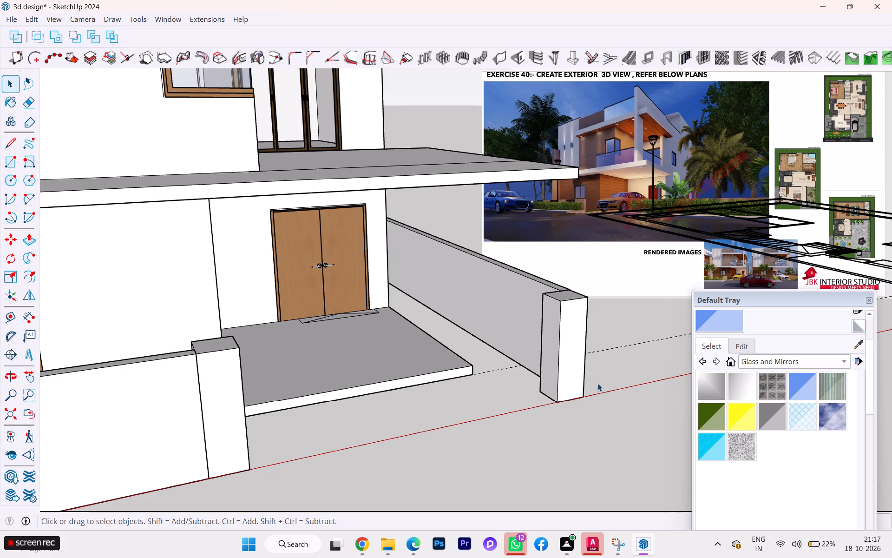
scroll(598, 383, down, 1)
middle_drag(596, 385, 336, 422)
scroll(328, 397, down, 3)
middle_drag(328, 397, 384, 403)
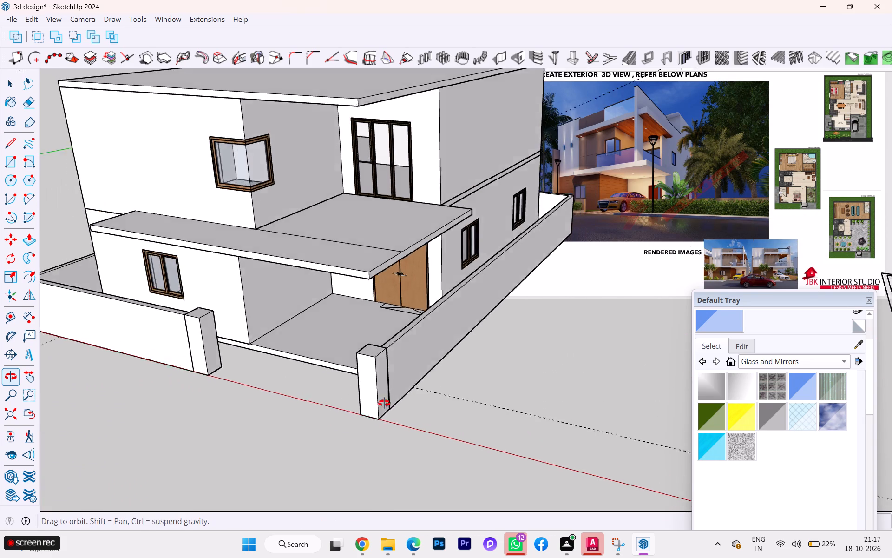
middle_drag(384, 403, 477, 398)
scroll(474, 393, down, 2)
scroll(474, 393, up, 1)
scroll(474, 393, down, 1)
middle_drag(474, 393, 433, 396)
scroll(349, 400, down, 5)
scroll(331, 393, up, 3)
scroll(331, 393, down, 5)
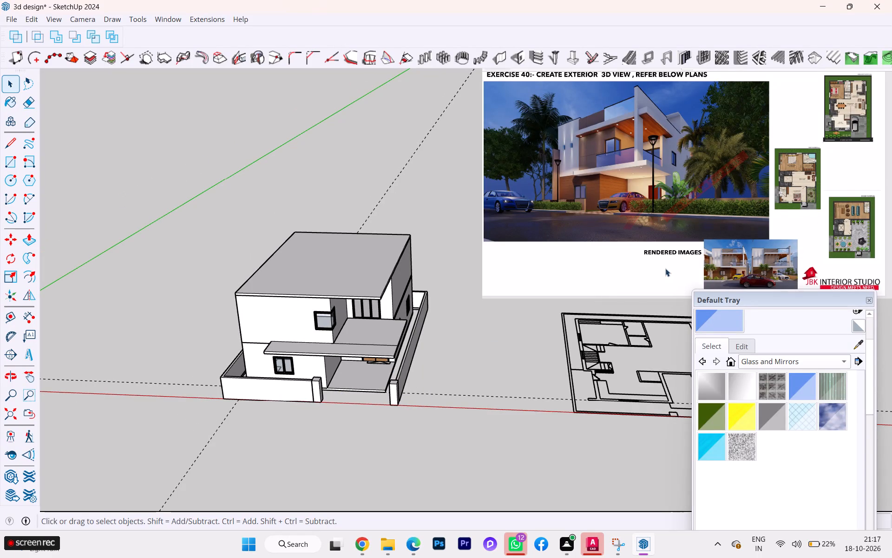
Examine the porch, gate opening and compound wall from the front and both sides.
scroll(50, 403, up, 1)
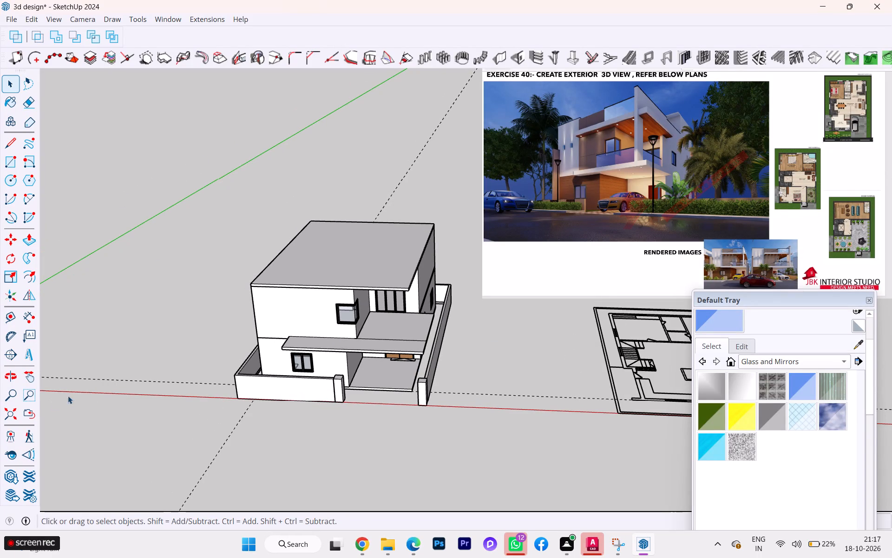
scroll(230, 402, up, 2)
scroll(323, 399, up, 2)
scroll(323, 399, down, 1)
scroll(323, 399, up, 5)
scroll(337, 388, down, 1)
scroll(337, 387, up, 4)
scroll(367, 390, down, 1)
scroll(367, 390, up, 2)
scroll(367, 390, down, 1)
middle_drag(367, 390, 269, 386)
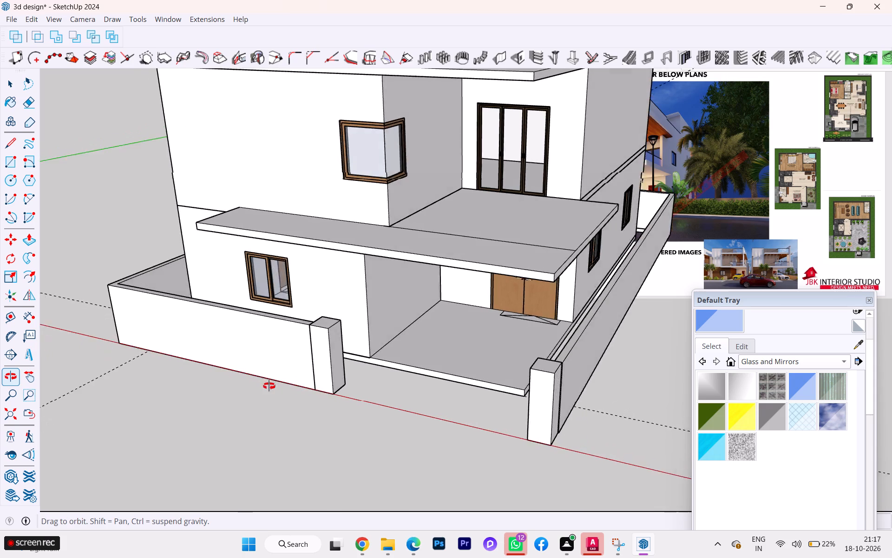
middle_drag(269, 386, 131, 388)
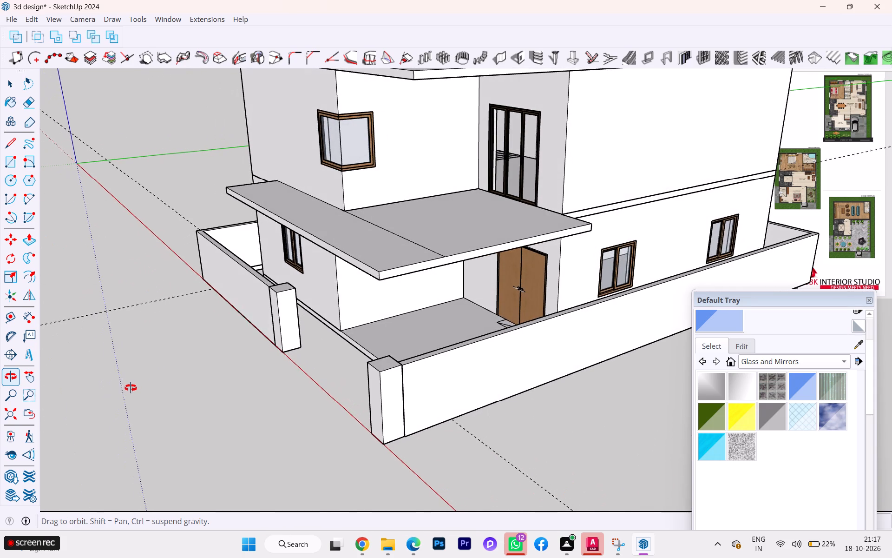
middle_drag(131, 388, 505, 330)
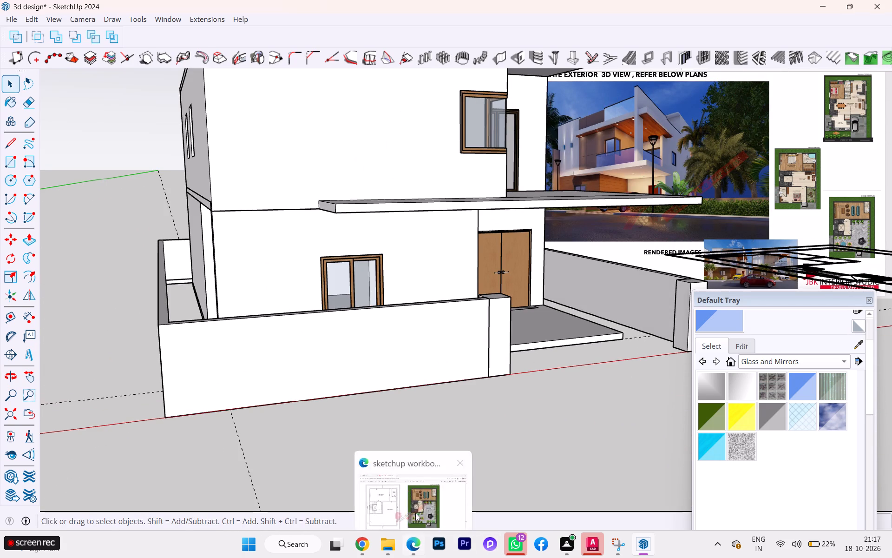
Switch to the workbook PDF in Edge and review the second, first and ground floor plans for Exercise 40.
click(415, 512)
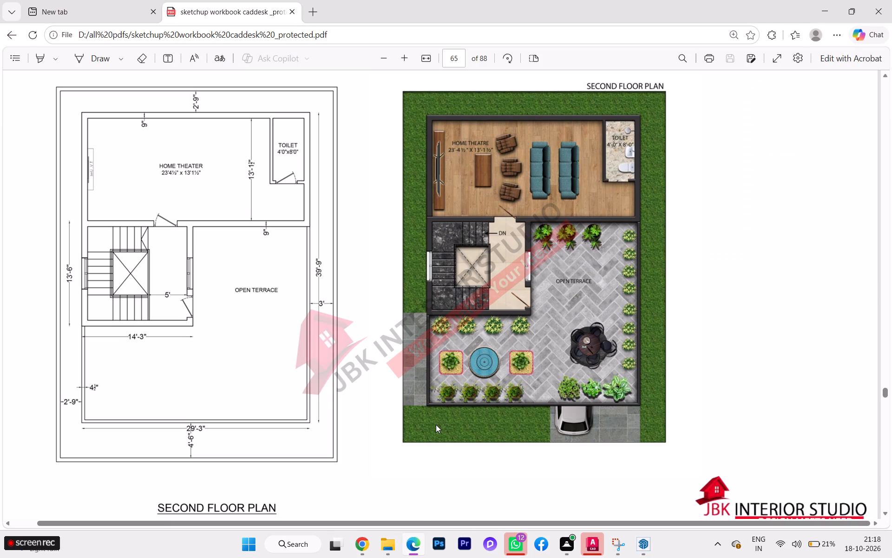
scroll(436, 314, up, 1)
scroll(436, 314, down, 1)
scroll(436, 310, up, 2)
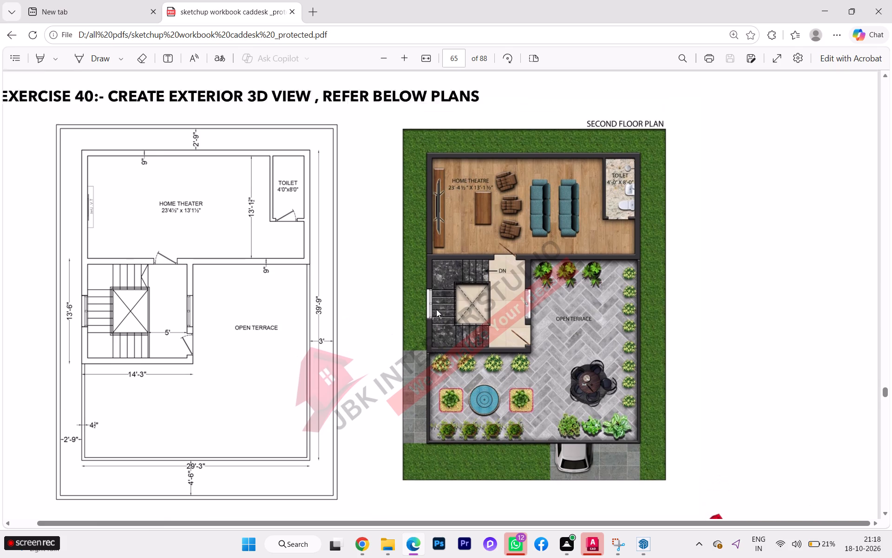
scroll(436, 309, up, 2)
scroll(436, 309, down, 1)
scroll(436, 309, up, 6)
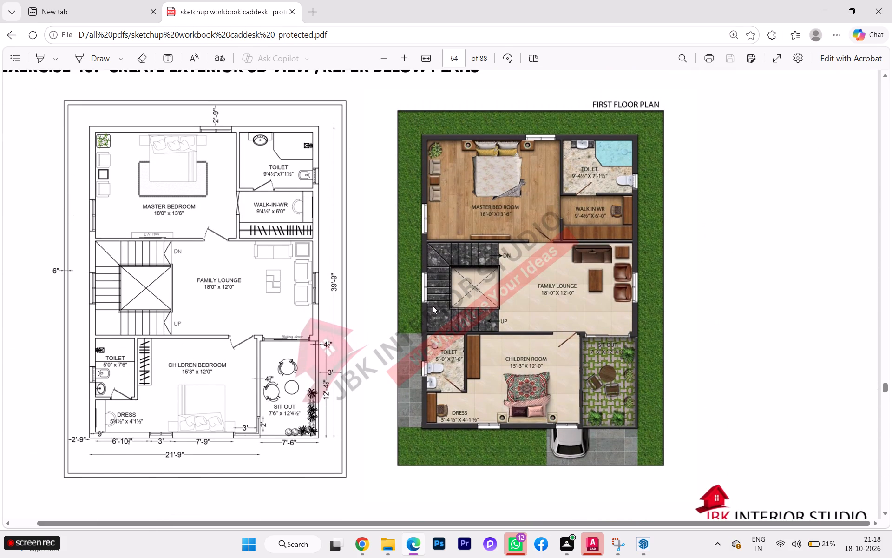
scroll(432, 305, up, 2)
scroll(432, 305, down, 1)
scroll(432, 305, up, 6)
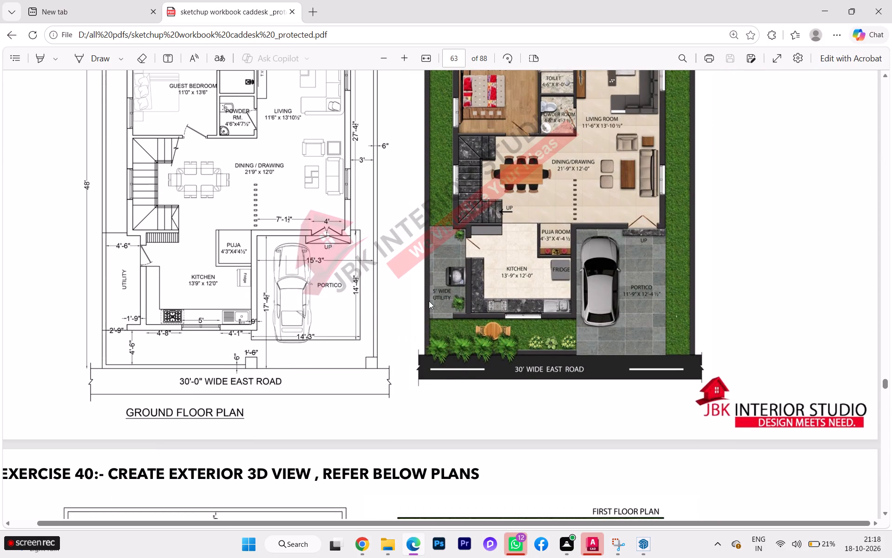
middle_drag(429, 301, 321, 299)
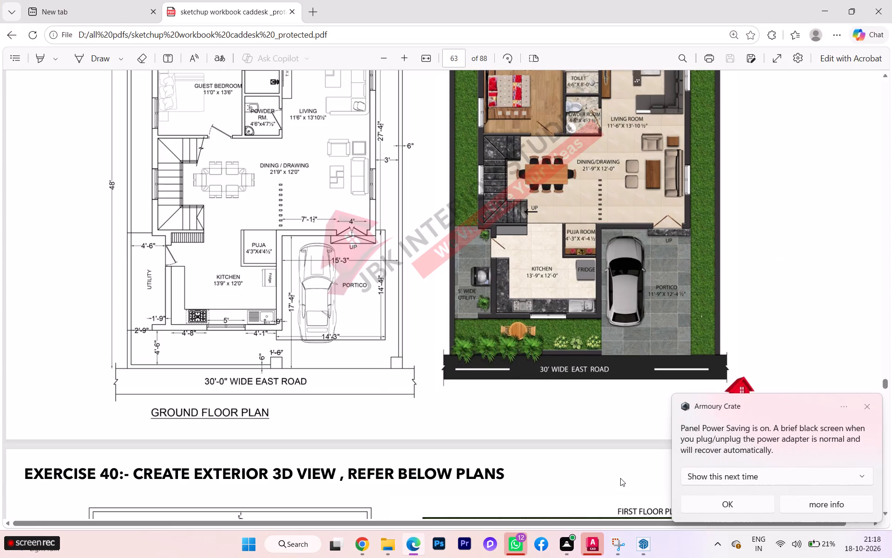
Dismiss the power-saving notification and switch back to the house model in SketchUp.
click(721, 493)
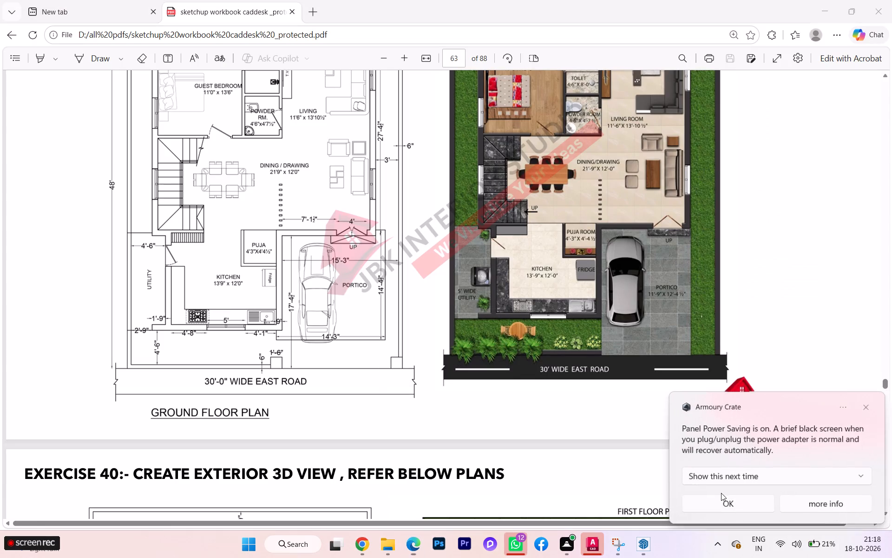
click(579, 545)
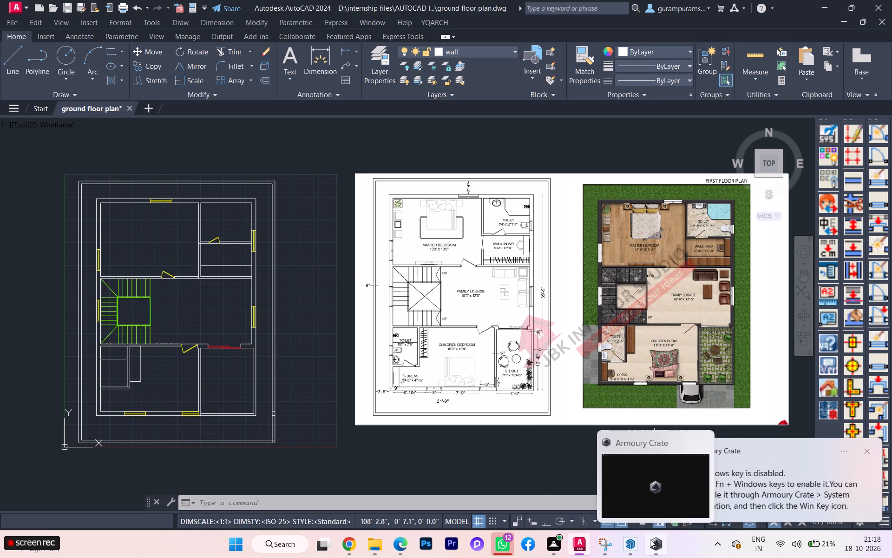
click(698, 442)
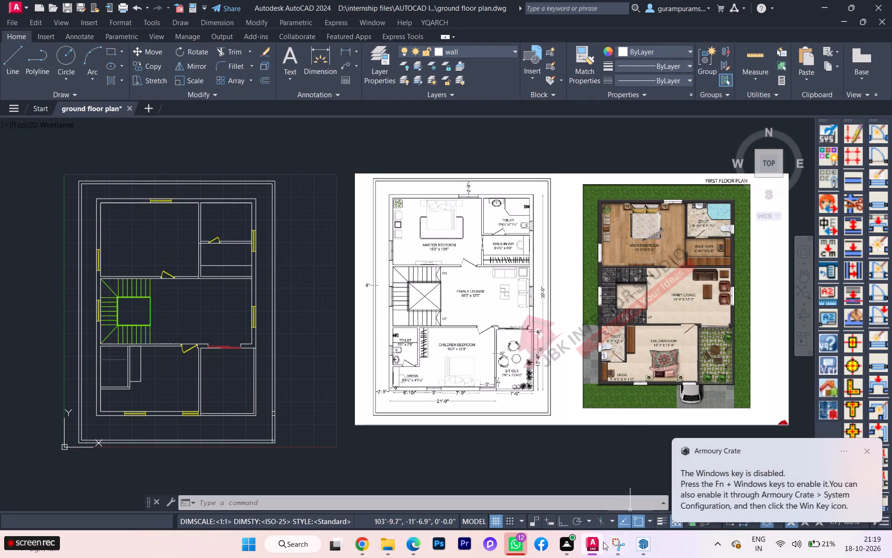
click(624, 488)
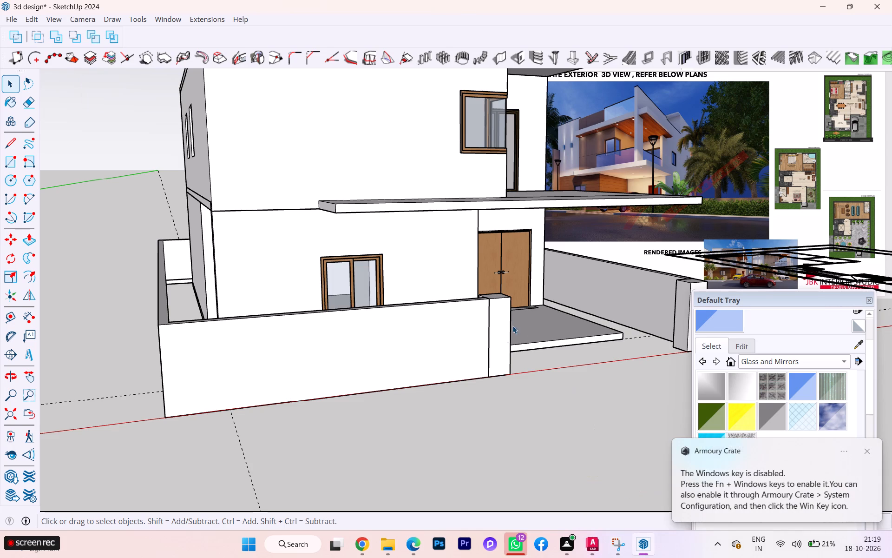
Move the ground-floor wall group so its lower corner at the porch meets the top edge of the base slab.
scroll(452, 352, down, 4)
middle_drag(471, 370, 299, 405)
scroll(479, 406, up, 1)
scroll(479, 406, down, 4)
scroll(479, 406, up, 2)
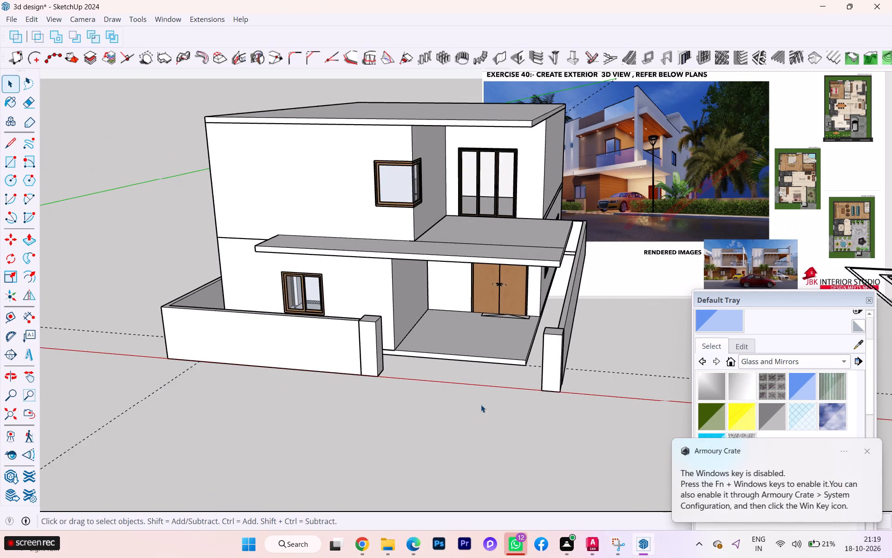
scroll(481, 405, up, 13)
click(501, 361)
click(498, 362)
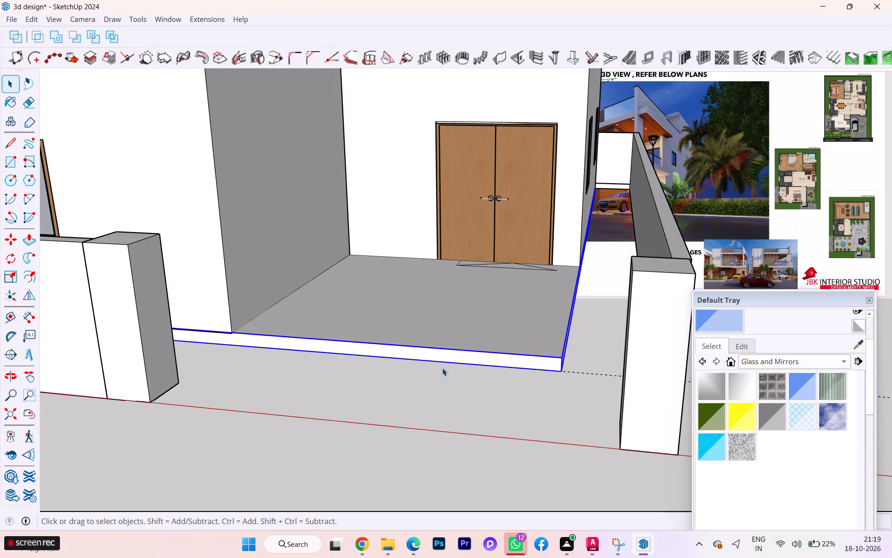
scroll(345, 387, down, 4)
scroll(324, 409, up, 4)
scroll(324, 410, down, 1)
scroll(256, 382, up, 6)
middle_drag(265, 346, 256, 332)
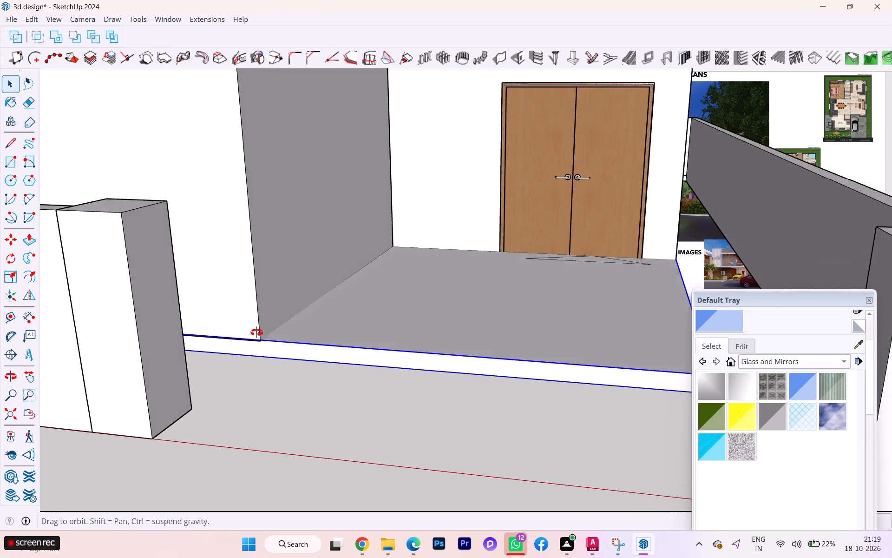
middle_drag(256, 332, 257, 301)
scroll(290, 344, up, 4)
scroll(280, 362, down, 1)
scroll(249, 378, up, 1)
scroll(249, 378, down, 1)
scroll(249, 378, up, 2)
scroll(249, 378, down, 2)
scroll(249, 378, up, 14)
scroll(252, 349, down, 2)
scroll(252, 349, up, 2)
scroll(251, 350, down, 2)
scroll(251, 350, up, 1)
middle_drag(240, 358, 234, 363)
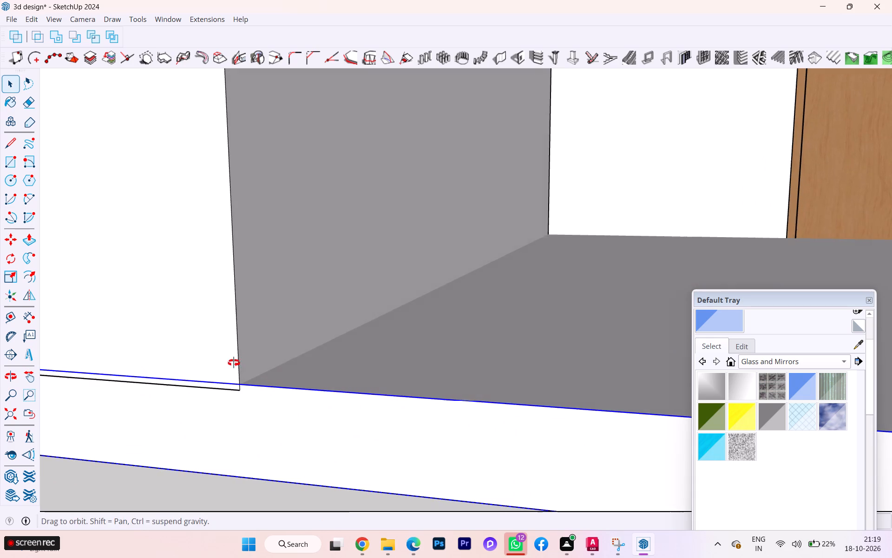
middle_drag(234, 363, 189, 385)
click(244, 355)
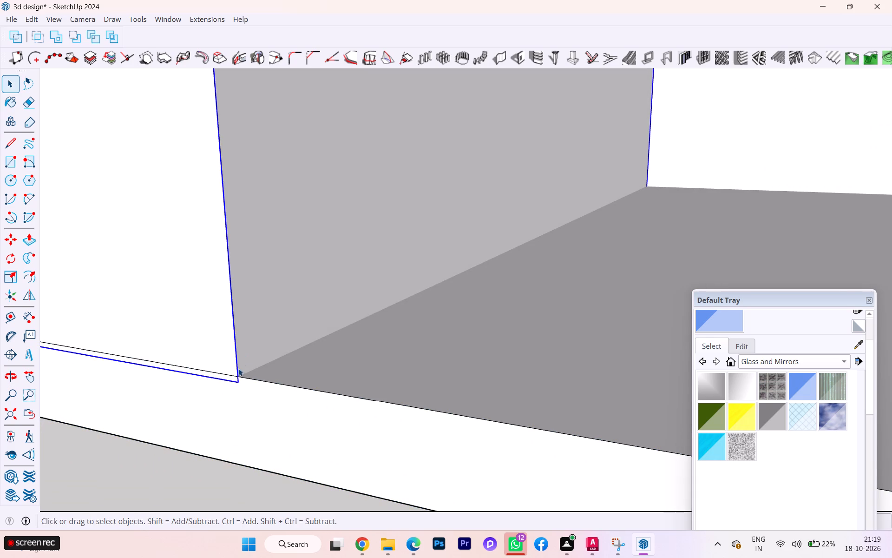
key(m)
key(Return)
scroll(237, 376, up, 1)
scroll(237, 376, down, 1)
scroll(237, 376, up, 2)
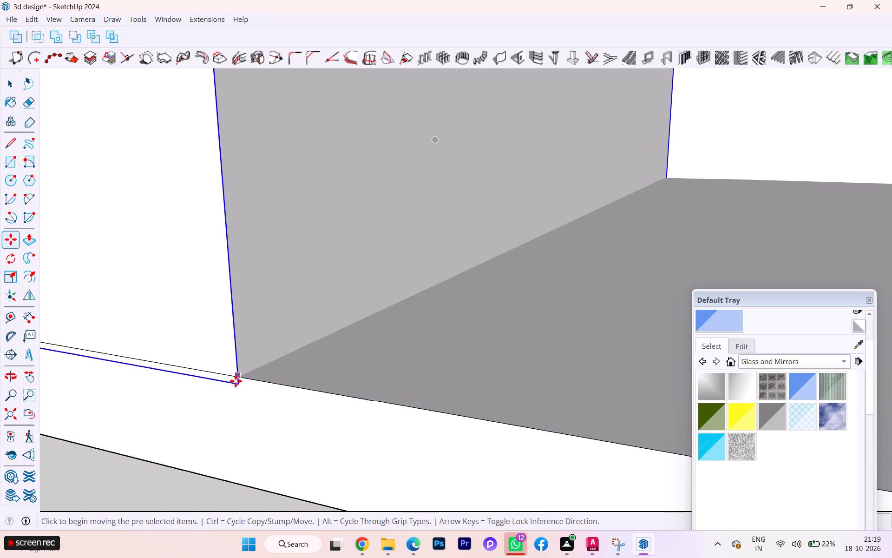
click(237, 384)
click(237, 377)
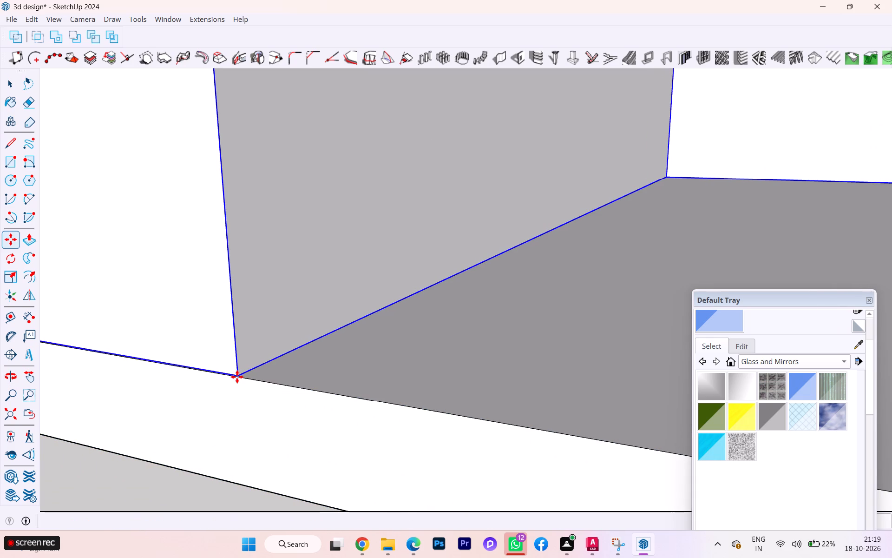
key(b)
key(space)
Move the wall group slightly again to align its lower porch corner with the slab's top front edge.
scroll(295, 377, down, 3)
scroll(282, 379, up, 13)
scroll(244, 375, down, 1)
scroll(244, 375, up, 8)
scroll(243, 372, down, 4)
scroll(243, 372, up, 3)
scroll(226, 371, down, 2)
scroll(226, 371, up, 2)
key(m)
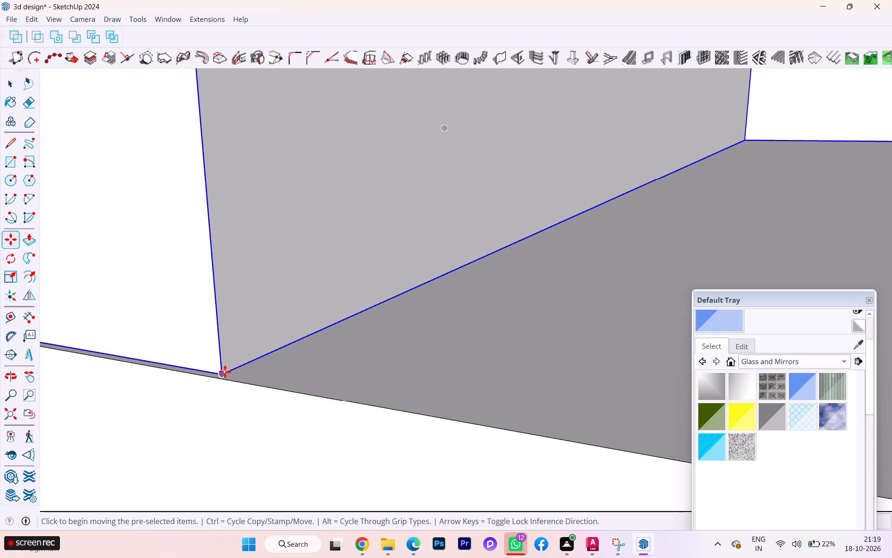
click(225, 372)
click(218, 378)
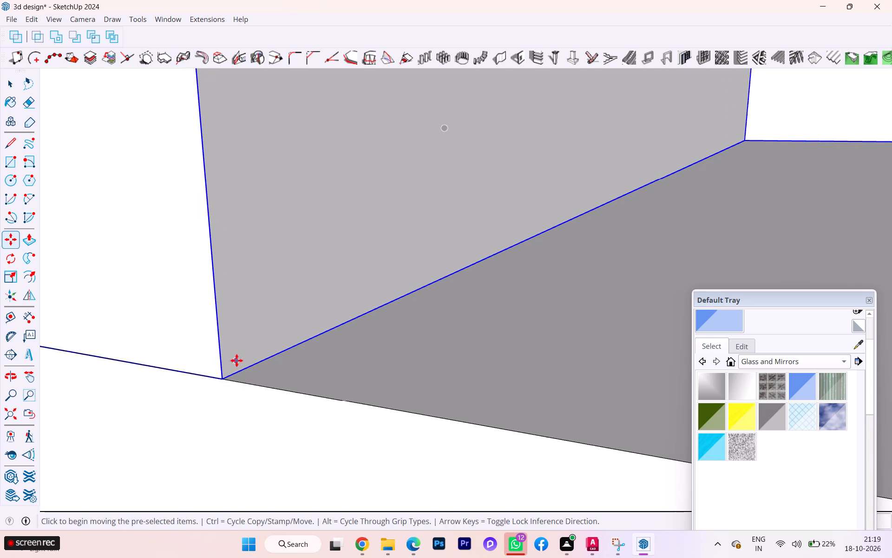
key(space)
scroll(242, 356, down, 4)
scroll(273, 344, up, 3)
scroll(273, 343, down, 10)
scroll(396, 303, up, 1)
scroll(396, 303, down, 11)
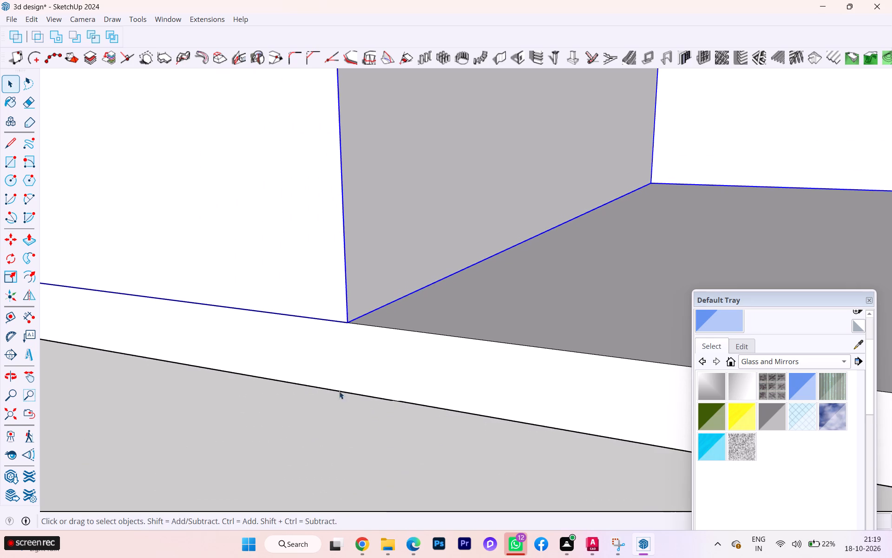
click(329, 402)
scroll(316, 388, down, 2)
scroll(316, 388, up, 2)
scroll(316, 388, down, 2)
scroll(316, 388, up, 1)
scroll(316, 388, down, 4)
scroll(321, 387, up, 1)
scroll(321, 387, down, 9)
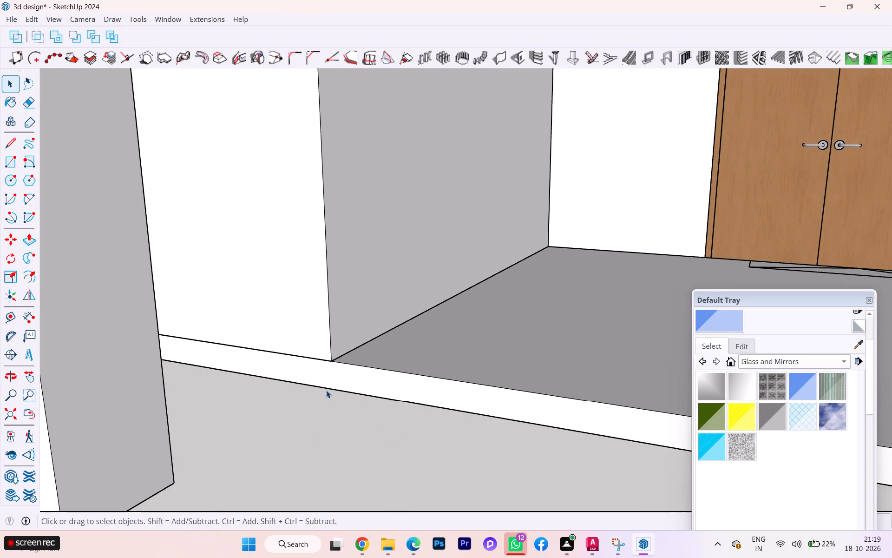
scroll(371, 387, down, 3)
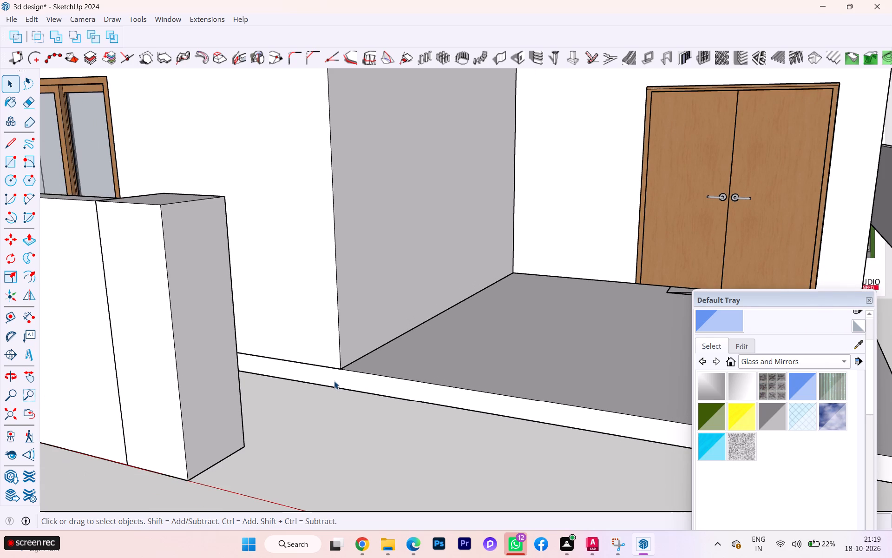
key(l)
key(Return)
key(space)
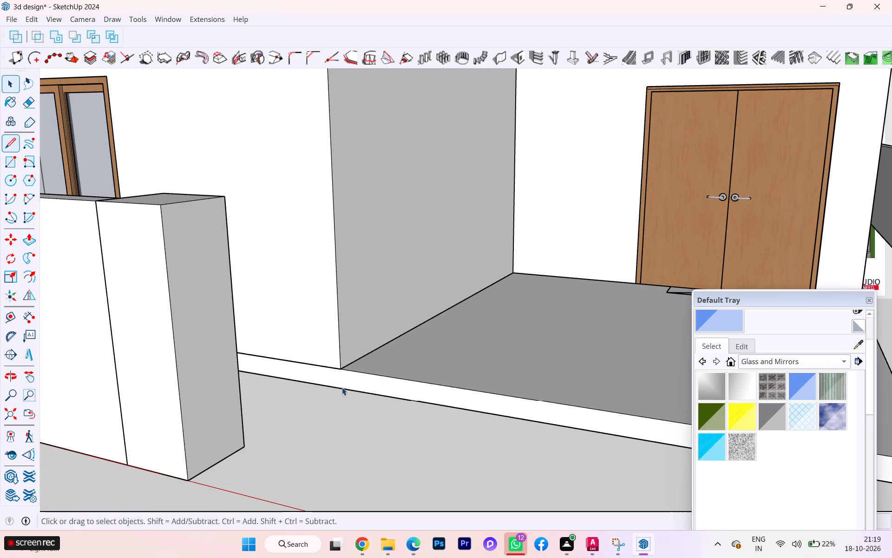
Inside the base slab group, draw a vertical line across the slab's front face at the porch wall corner.
double_click(342, 383)
click(342, 383)
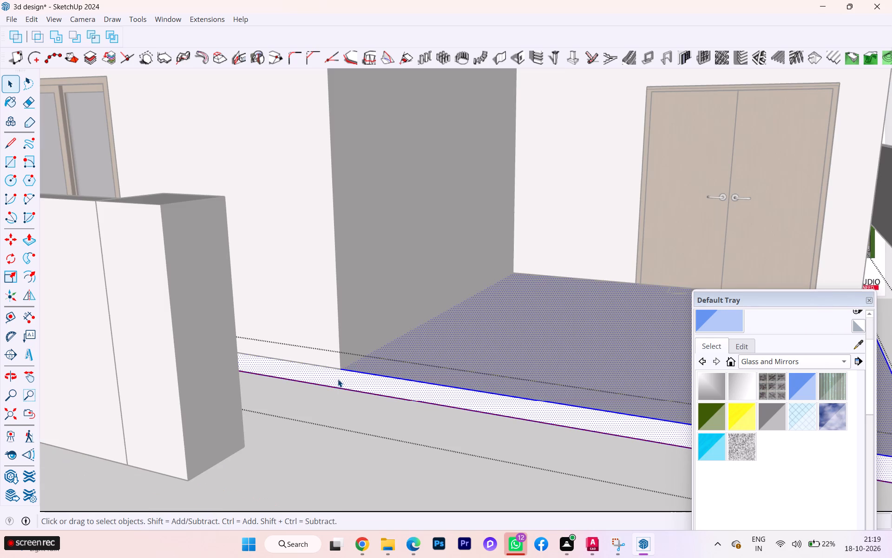
key(l)
key(Return)
click(339, 370)
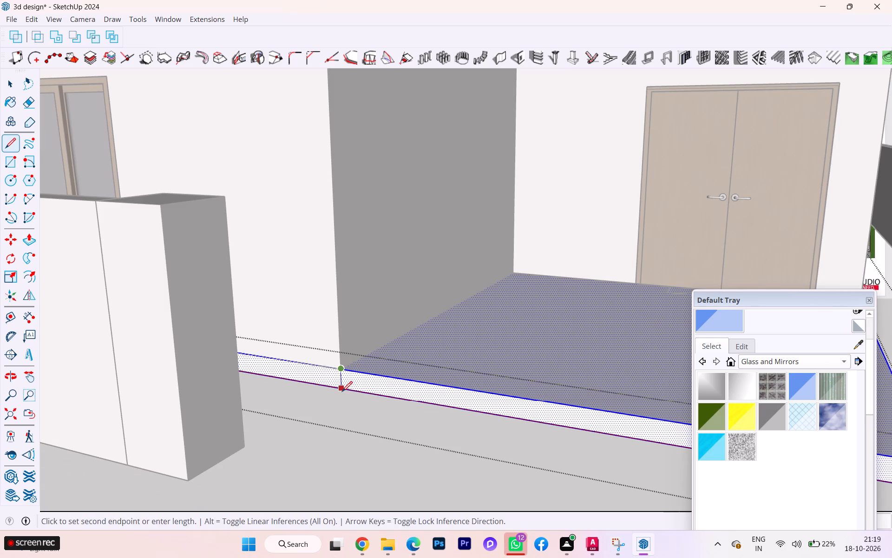
click(341, 389)
key(space)
Push/Pull the porch portion of the slab's front face outward to the front of the gate pillar.
click(367, 383)
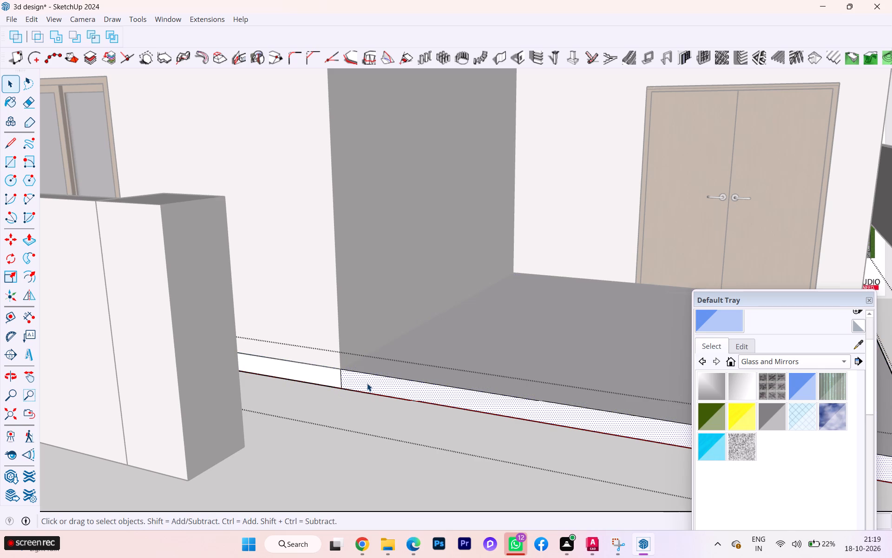
key(p)
click(367, 383)
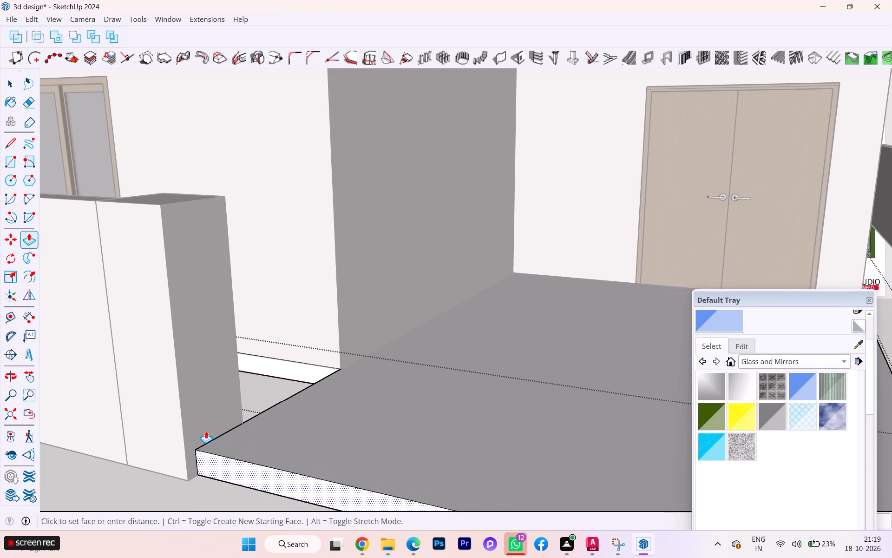
click(182, 418)
key(space)
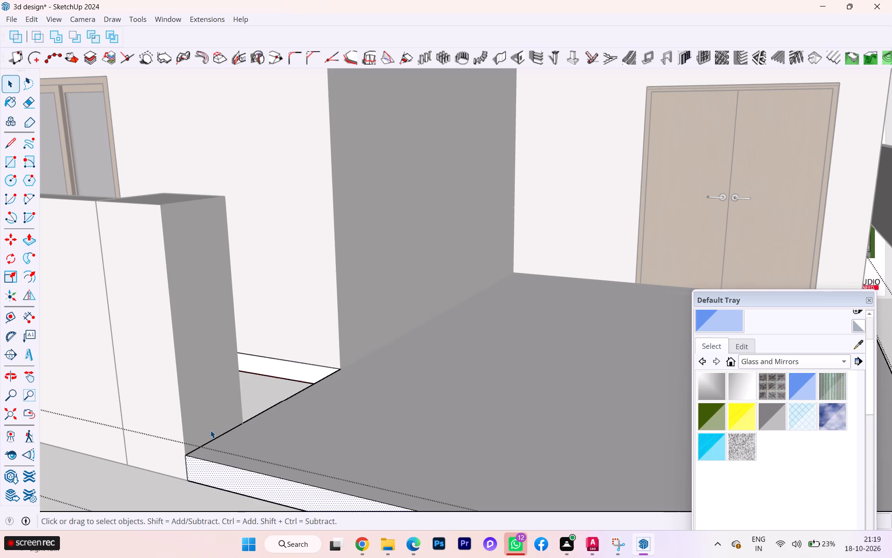
click(154, 485)
Examine the extended porch slab and gate opening from the front and from above the side wall.
scroll(230, 419, down, 2)
scroll(230, 419, up, 2)
scroll(230, 419, down, 4)
scroll(260, 420, up, 1)
scroll(260, 420, down, 3)
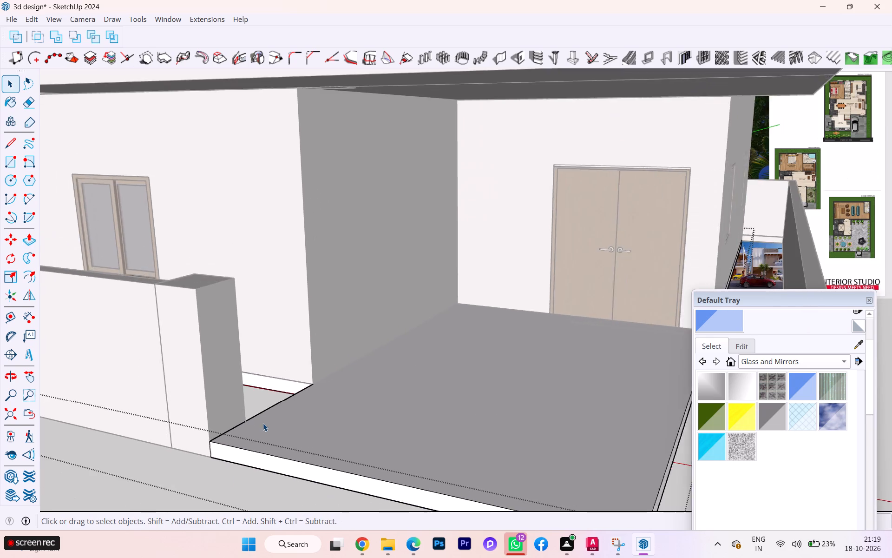
scroll(263, 423, down, 3)
scroll(267, 420, up, 1)
scroll(267, 420, down, 3)
middle_drag(271, 421, 349, 462)
scroll(479, 450, up, 4)
scroll(510, 454, down, 1)
middle_drag(510, 454, 324, 473)
scroll(279, 448, down, 7)
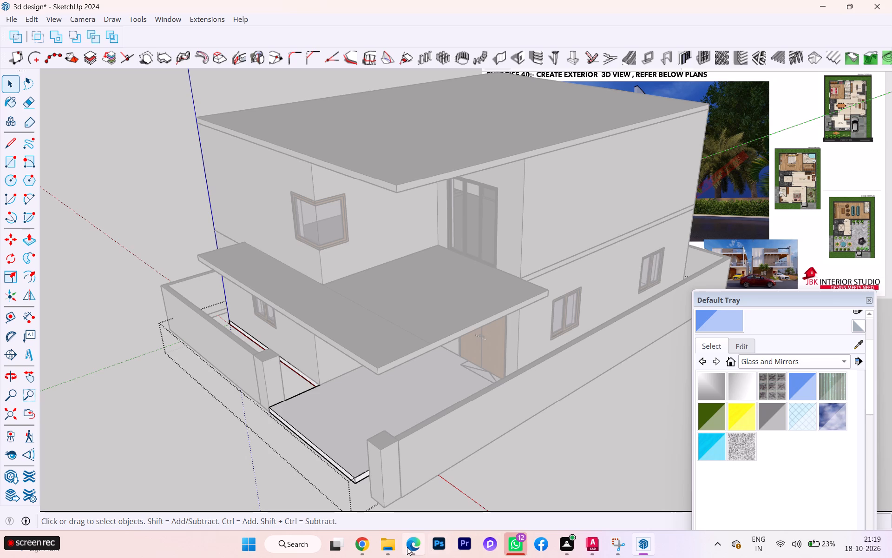
Switch to the workbook PDF in Edge and check the portico area on the ground floor plan.
click(438, 497)
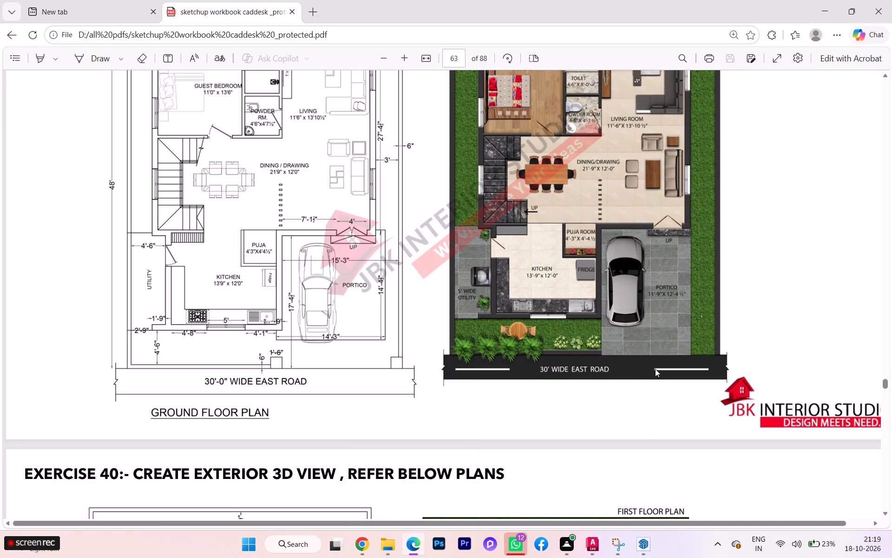
scroll(658, 369, down, 1)
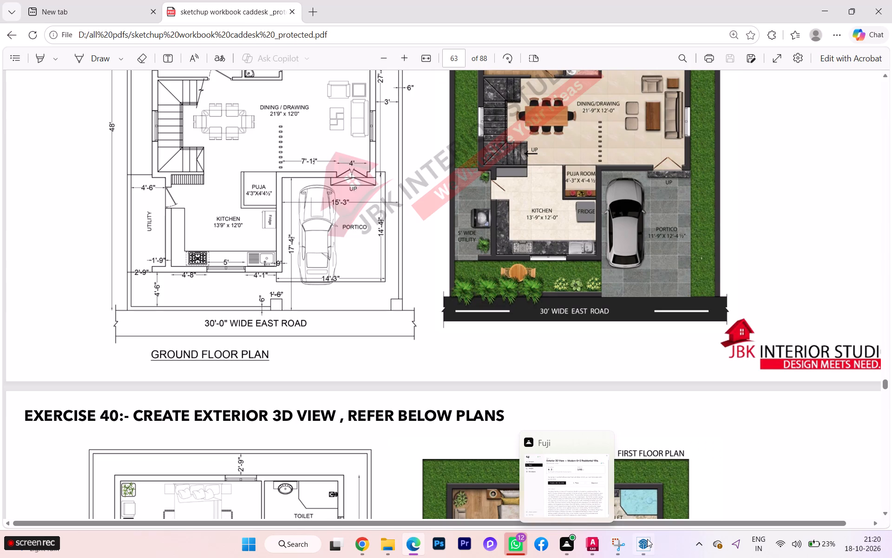
Switch to SketchUp and examine the house, its portico slab and the gate opening from the front, the side and above.
click(644, 494)
click(156, 476)
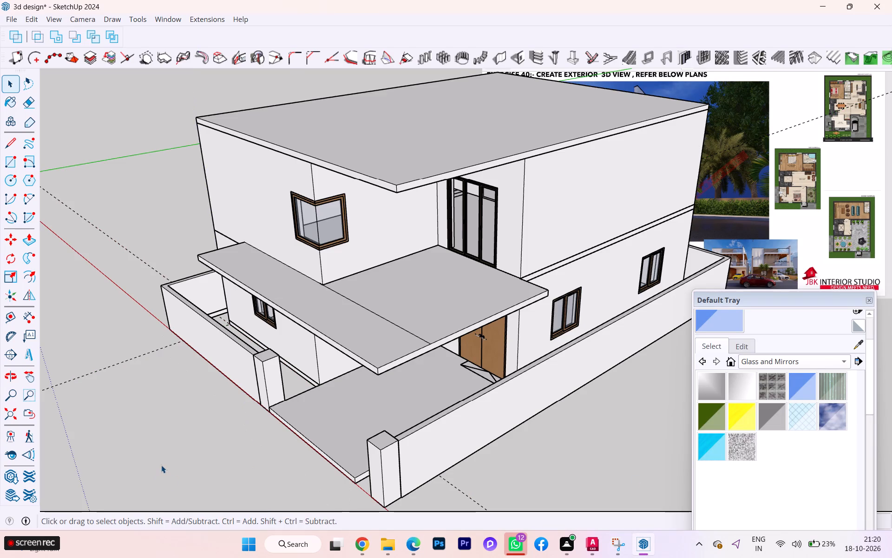
click(161, 465)
middle_drag(264, 458, 471, 425)
scroll(525, 425, up, 1)
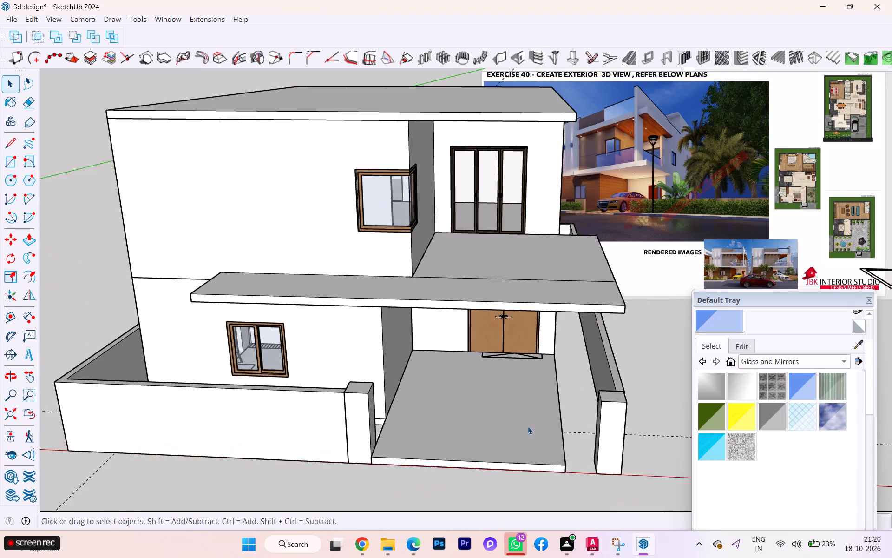
scroll(528, 426, up, 3)
scroll(588, 438, down, 2)
middle_drag(590, 440, 379, 469)
scroll(378, 469, up, 1)
scroll(368, 462, down, 3)
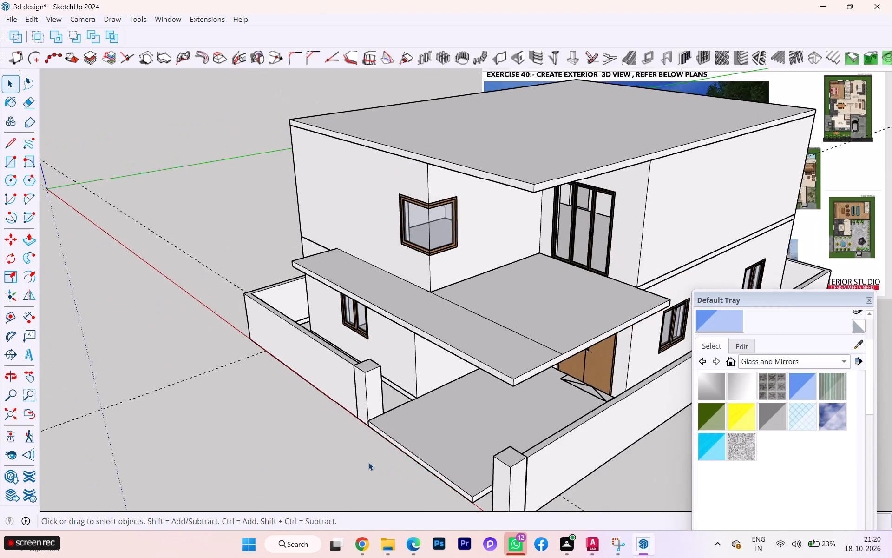
scroll(368, 462, up, 1)
scroll(368, 462, down, 2)
scroll(367, 465, up, 1)
scroll(372, 460, down, 10)
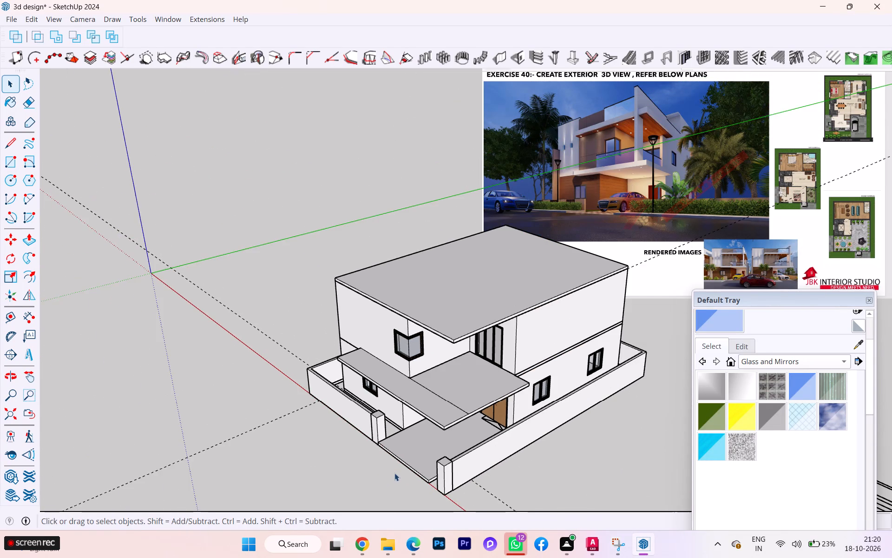
middle_drag(394, 473, 428, 460)
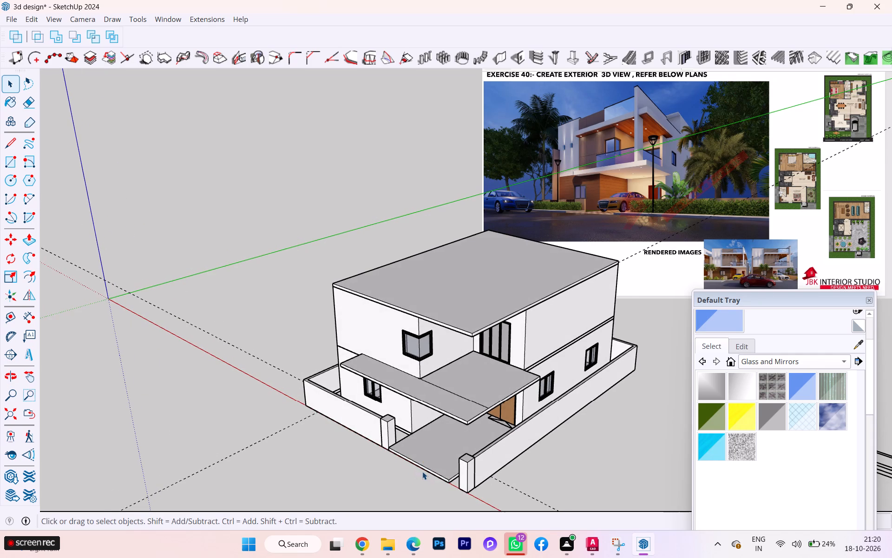
scroll(428, 476, up, 1)
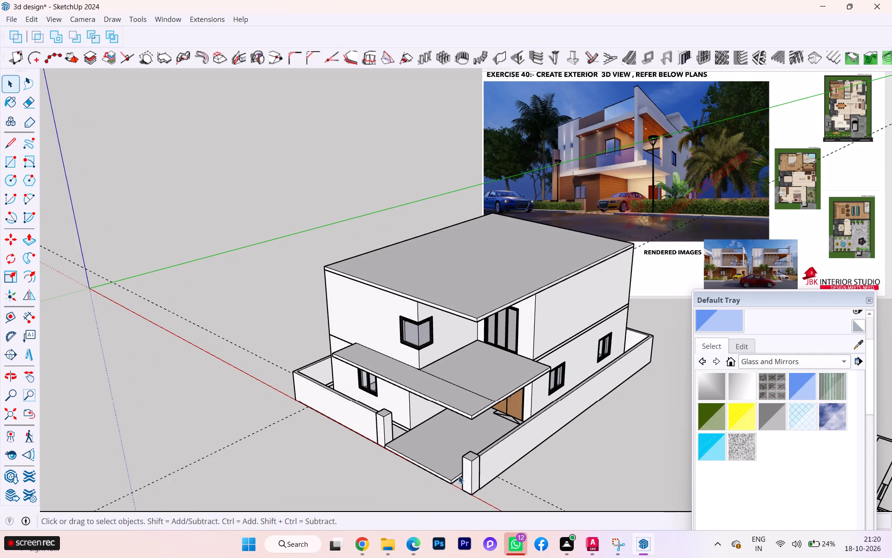
scroll(470, 472, up, 3)
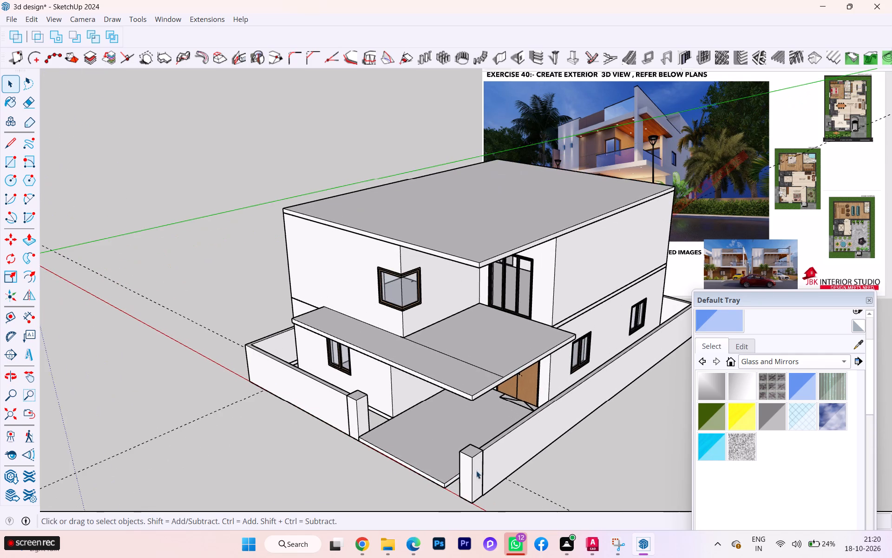
scroll(476, 471, down, 1)
middle_drag(479, 470, 603, 454)
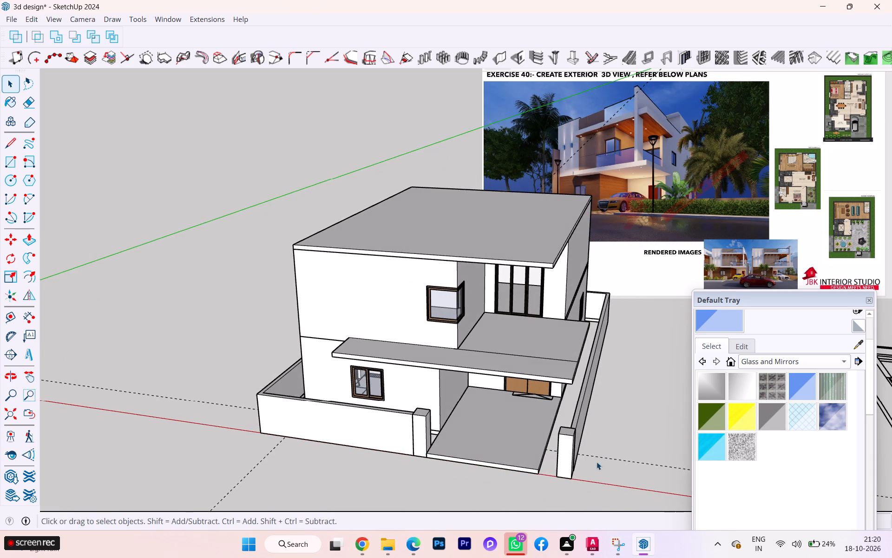
scroll(564, 457, up, 11)
scroll(551, 452, down, 4)
middle_drag(551, 452, 652, 370)
scroll(644, 391, down, 3)
middle_click(641, 398)
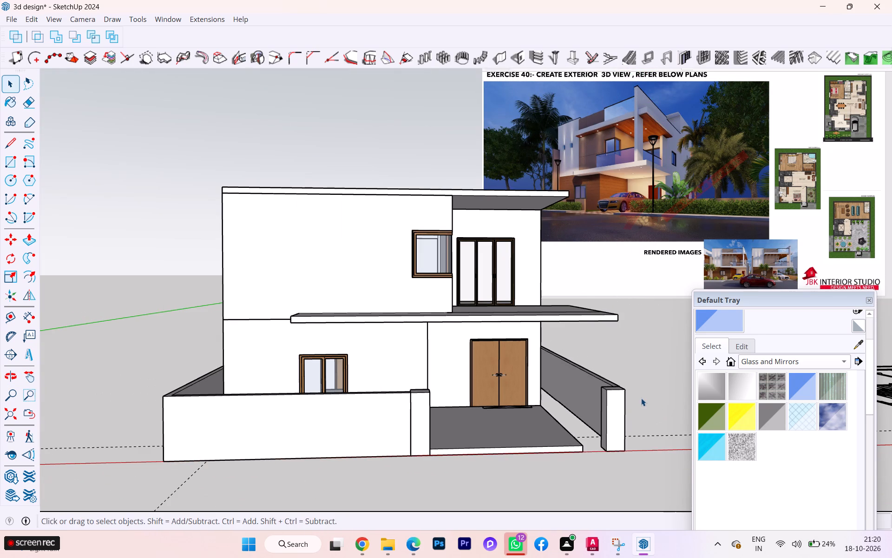
scroll(641, 398, up, 1)
scroll(646, 396, down, 1)
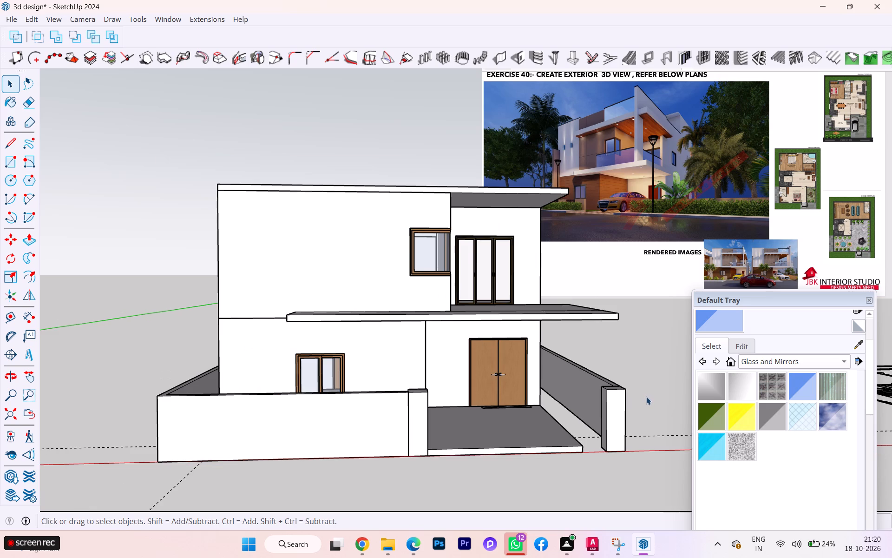
scroll(648, 399, down, 1)
middle_drag(648, 399, 639, 405)
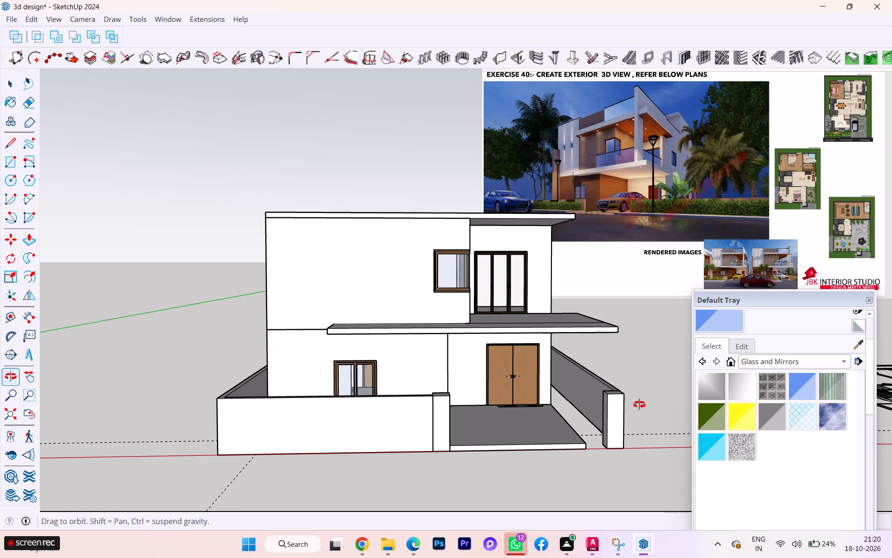
middle_drag(639, 405, 650, 425)
scroll(647, 423, down, 2)
middle_drag(644, 421, 659, 504)
scroll(651, 465, down, 1)
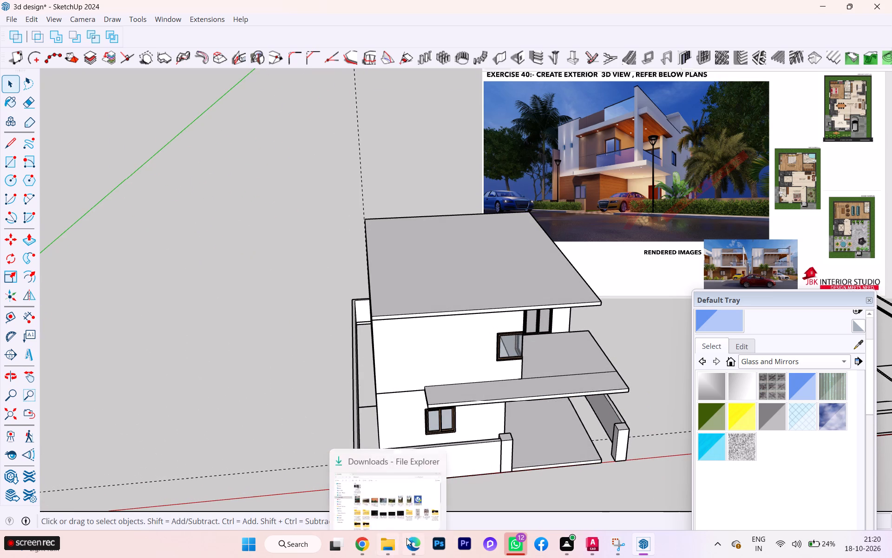
Switch to the workbook PDF in Edge and study the first floor and second floor plans.
click(420, 494)
scroll(408, 406, up, 1)
scroll(408, 406, down, 3)
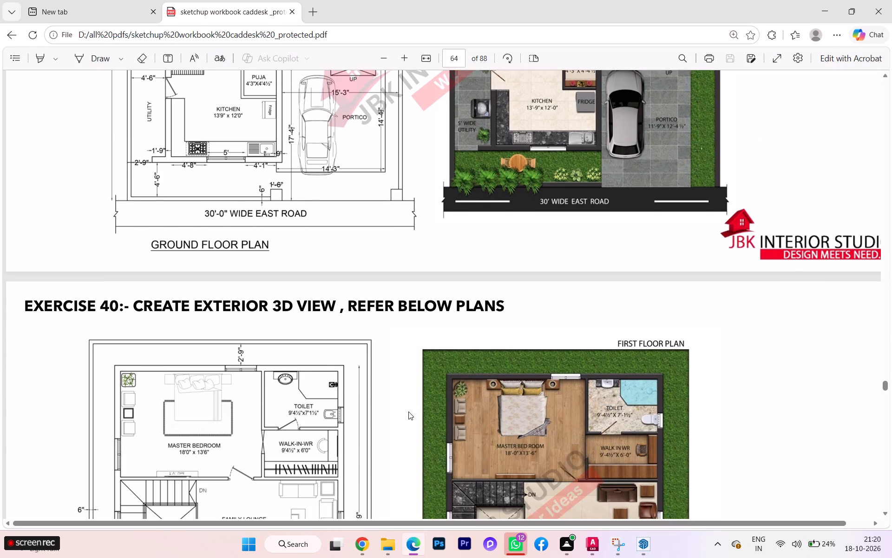
scroll(408, 412, down, 4)
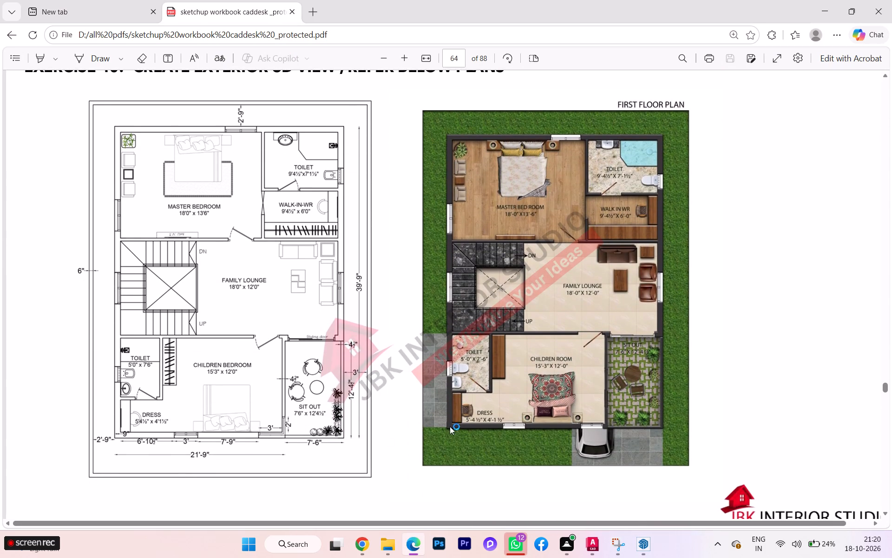
scroll(479, 408, down, 7)
scroll(483, 412, up, 2)
scroll(485, 414, down, 4)
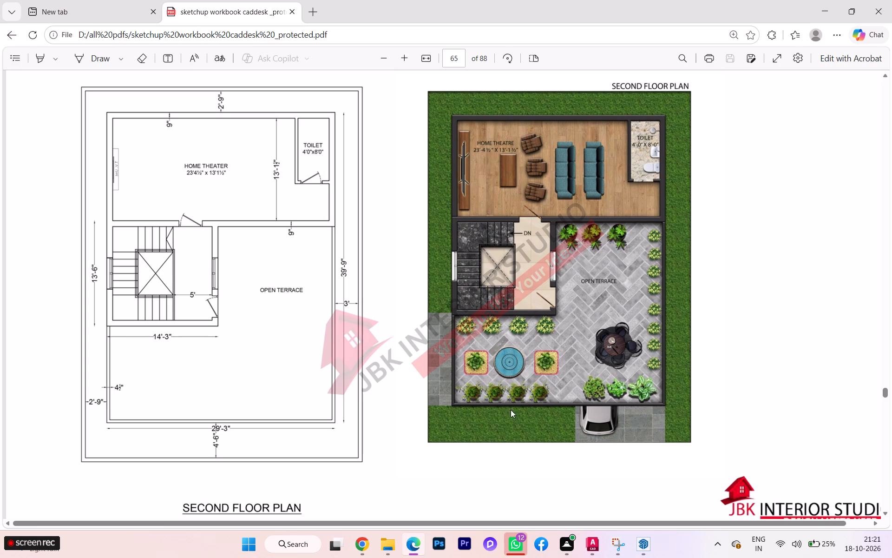
Switch back to SketchUp and delete all the guides in the model.
click(633, 491)
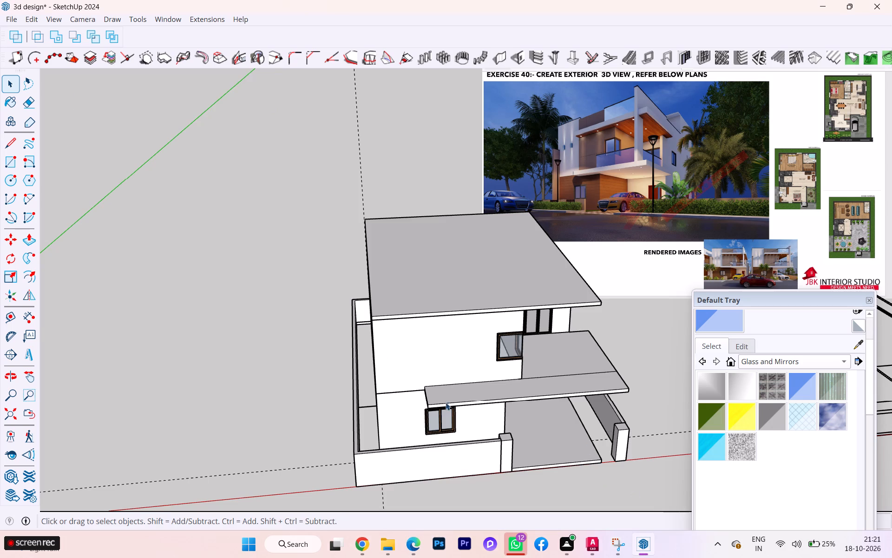
scroll(299, 404, down, 2)
scroll(265, 420, down, 2)
scroll(335, 421, down, 2)
middle_drag(384, 421, 351, 418)
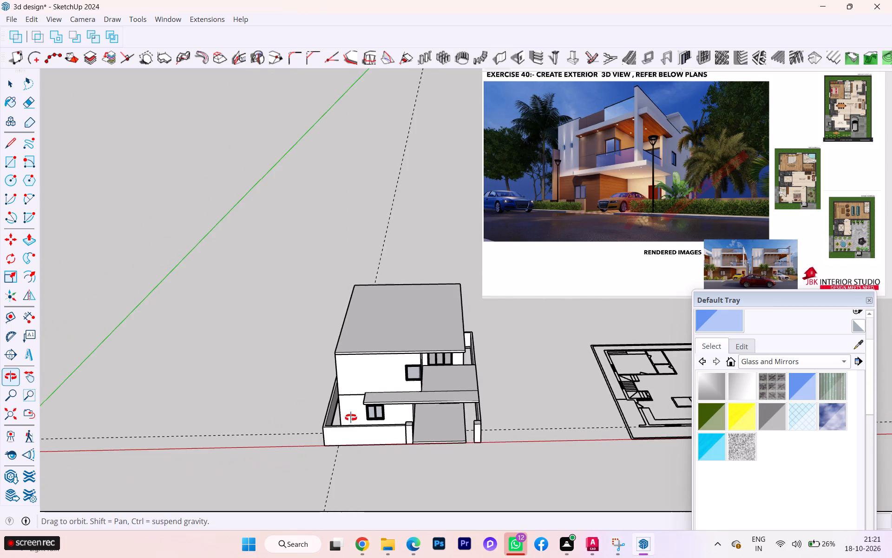
middle_drag(351, 418, 350, 418)
scroll(250, 413, down, 4)
scroll(368, 427, up, 2)
scroll(573, 412, up, 2)
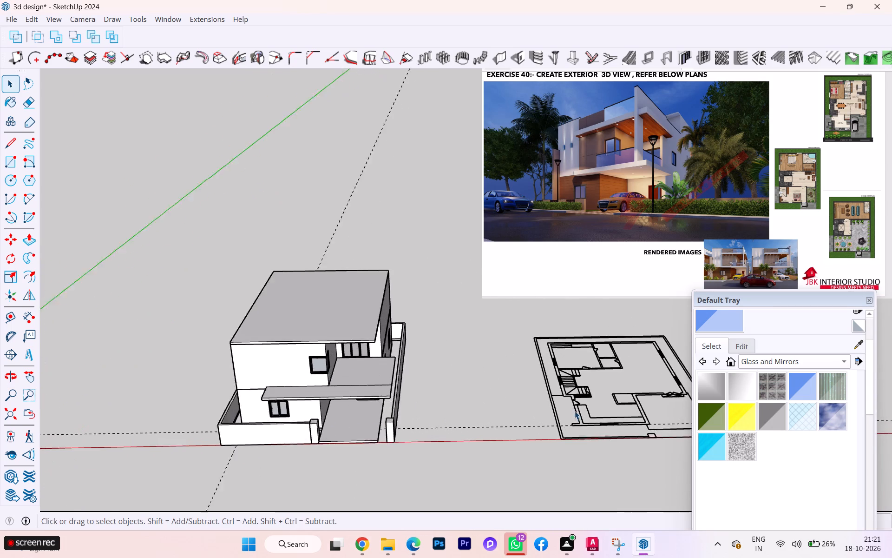
scroll(575, 411, up, 2)
scroll(577, 405, down, 1)
scroll(577, 405, up, 2)
scroll(579, 403, down, 1)
scroll(579, 403, up, 2)
scroll(577, 404, down, 2)
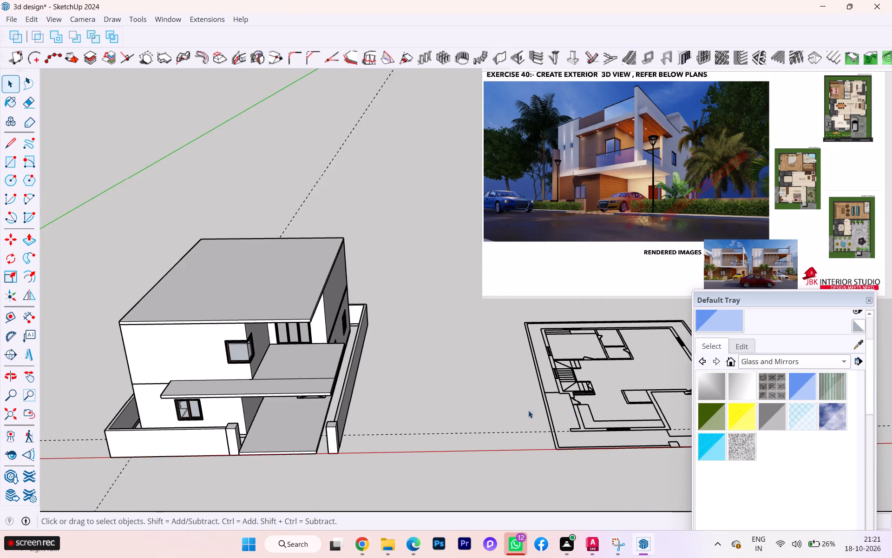
scroll(503, 417, down, 7)
scroll(370, 429, up, 1)
scroll(370, 429, down, 6)
scroll(368, 434, up, 1)
scroll(368, 434, down, 1)
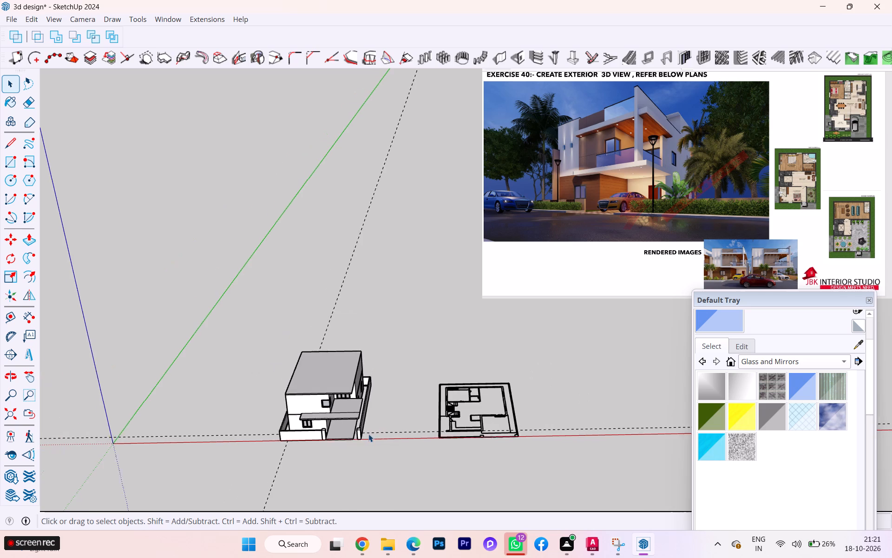
click(36, 20)
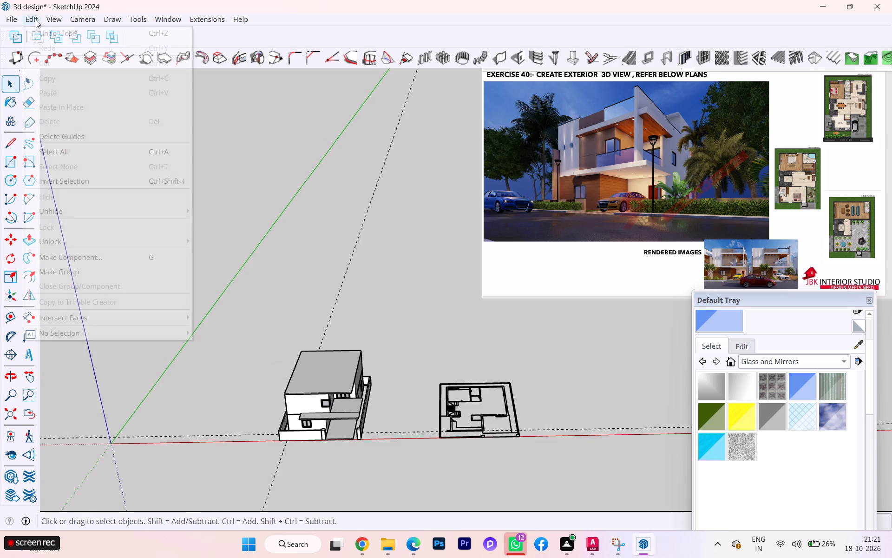
click(110, 136)
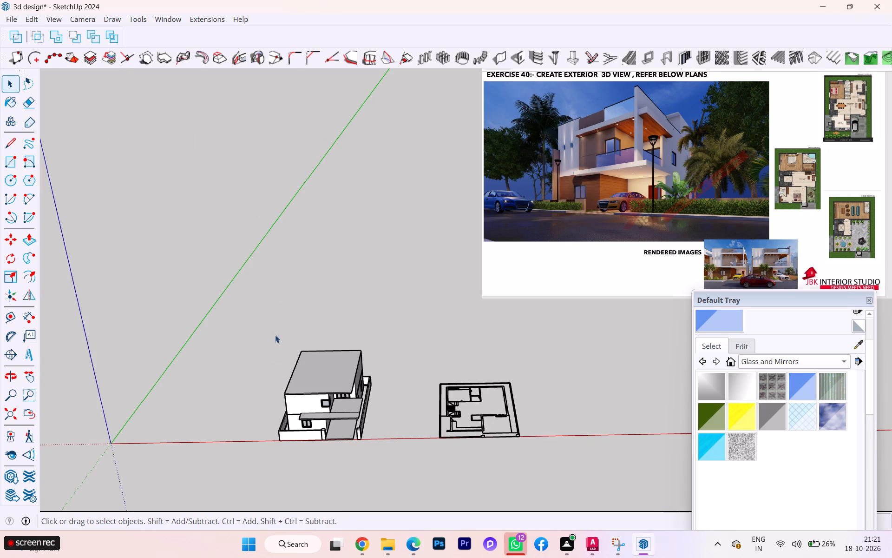
Paste the copied first floor plan from AutoCAD into the model at the origin.
scroll(357, 445, up, 1)
scroll(356, 445, down, 3)
scroll(342, 452, up, 3)
scroll(318, 451, down, 1)
scroll(318, 451, up, 5)
scroll(296, 433, down, 3)
scroll(296, 433, up, 2)
scroll(316, 413, down, 4)
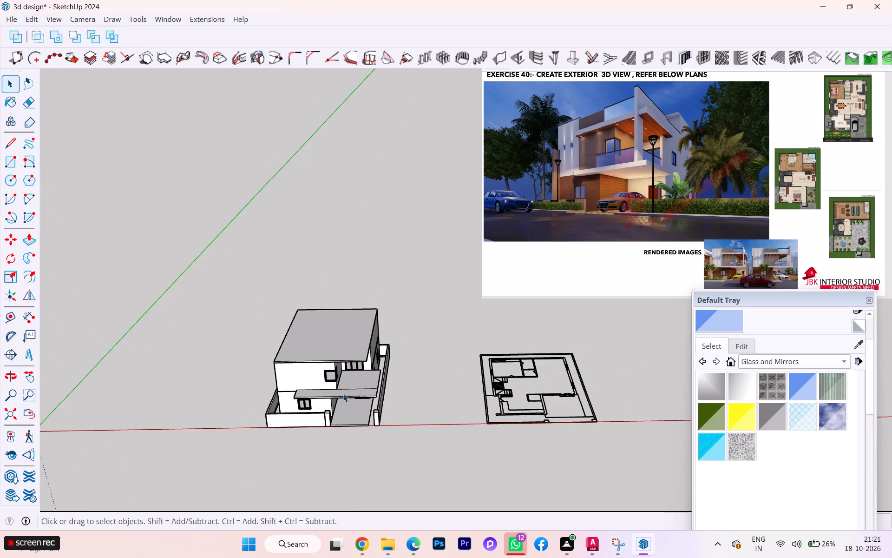
scroll(343, 394, down, 2)
middle_drag(230, 418, 266, 351)
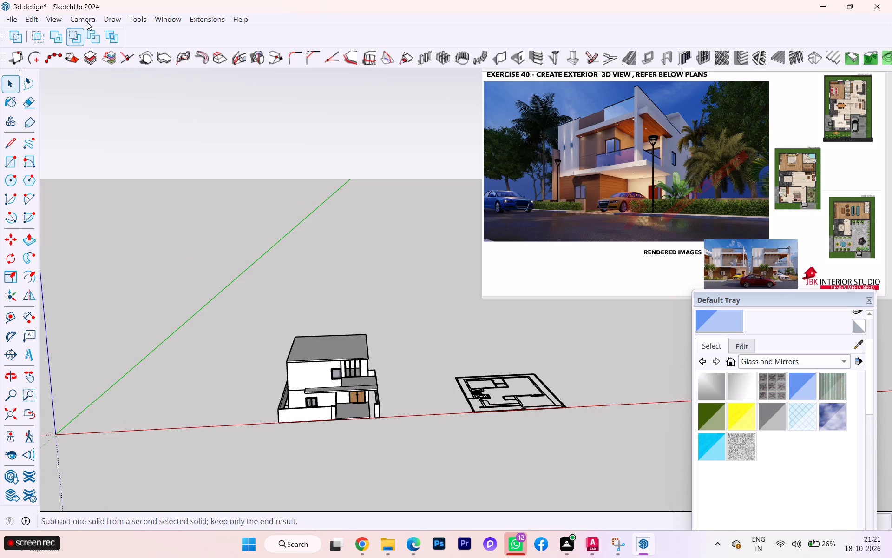
click(169, 16)
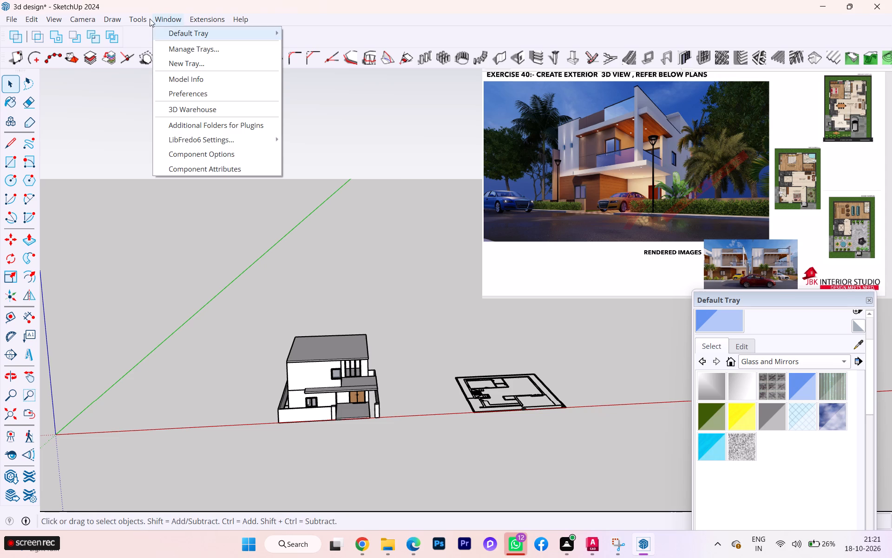
double_click(193, 20)
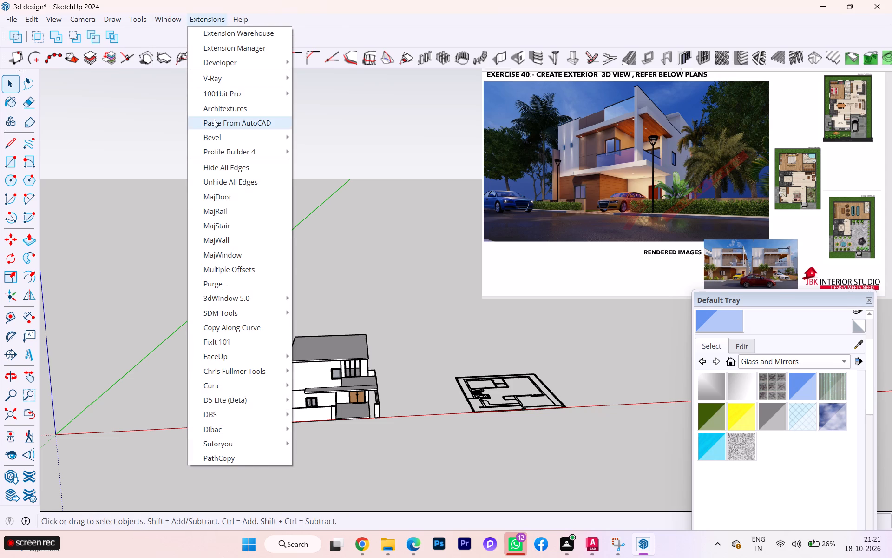
click(214, 120)
Trace the rear outer wall of the pasted floor plan at the origin with a thin rectangle, from outer corner to opposite inner corner.
scroll(219, 279, down, 1)
middle_drag(221, 299, 195, 381)
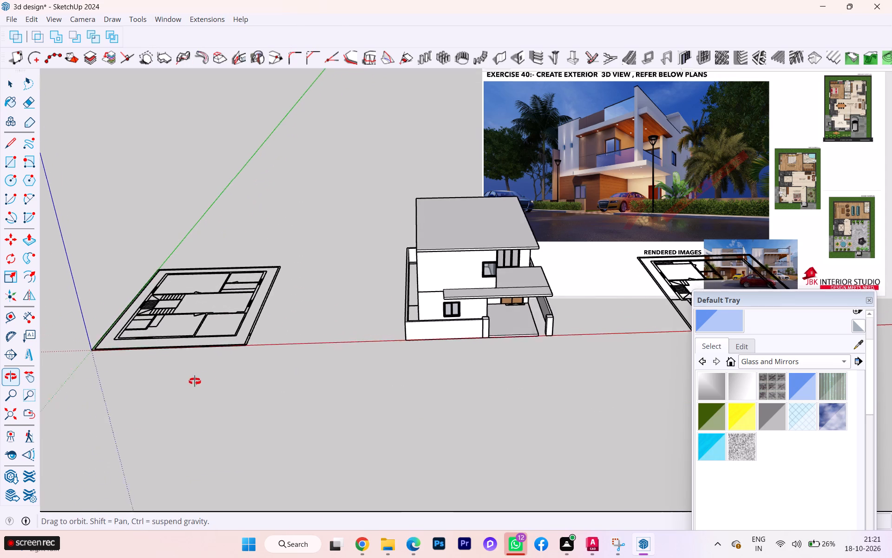
middle_drag(195, 381, 194, 383)
scroll(111, 310, up, 2)
scroll(111, 309, down, 3)
scroll(111, 309, up, 4)
scroll(153, 307, down, 2)
scroll(153, 307, up, 3)
scroll(233, 313, down, 1)
middle_drag(233, 315, 227, 418)
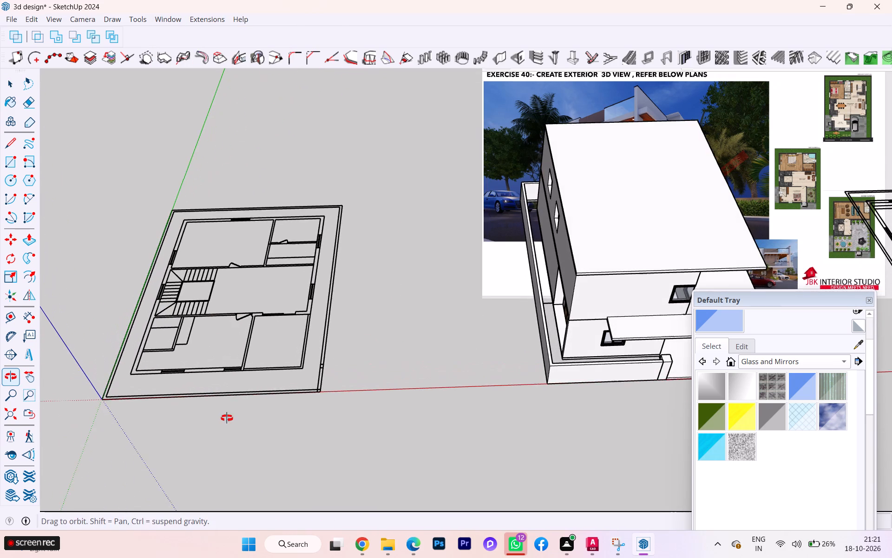
middle_drag(227, 418, 226, 415)
scroll(174, 240, down, 2)
scroll(174, 240, up, 4)
scroll(174, 240, down, 1)
scroll(174, 240, up, 3)
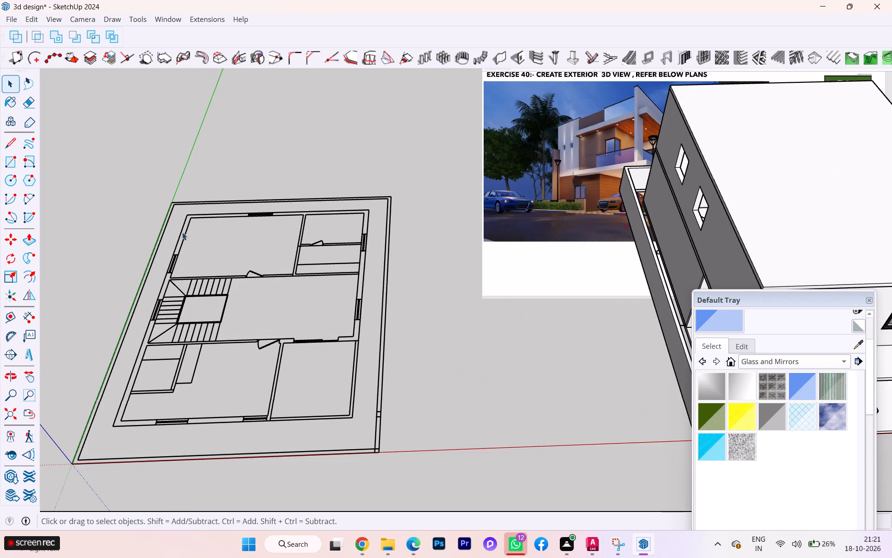
key(r)
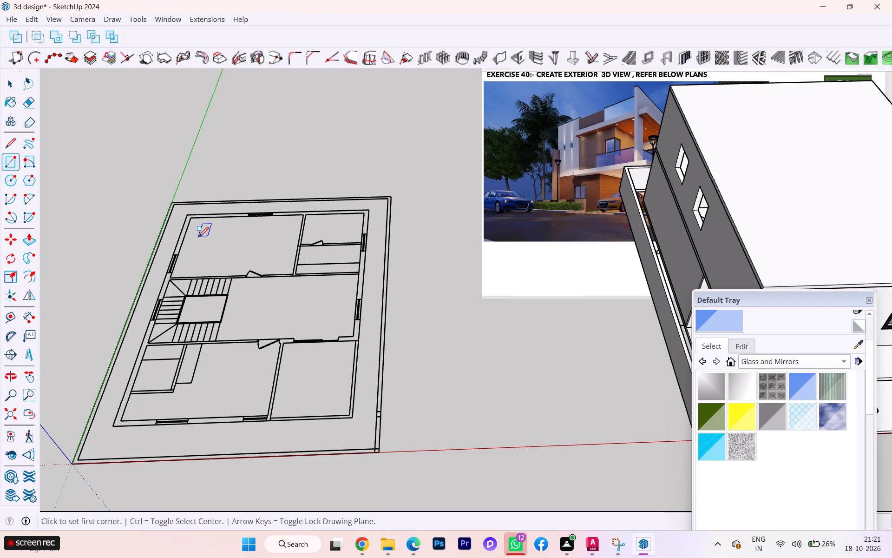
scroll(198, 237, up, 1)
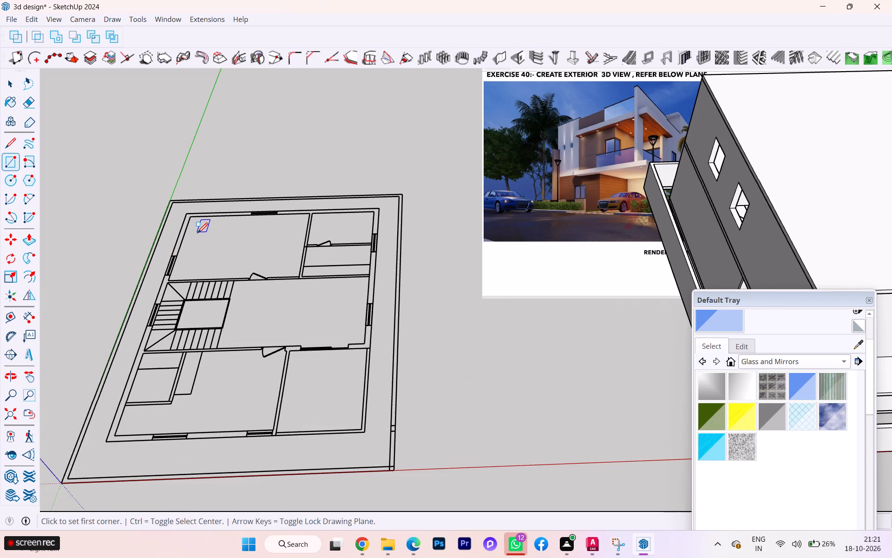
scroll(197, 233, down, 2)
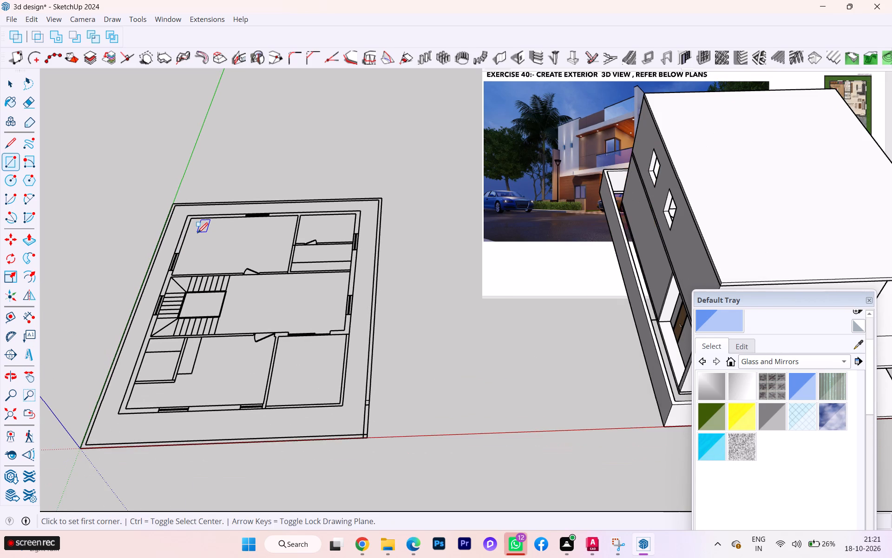
scroll(197, 233, up, 12)
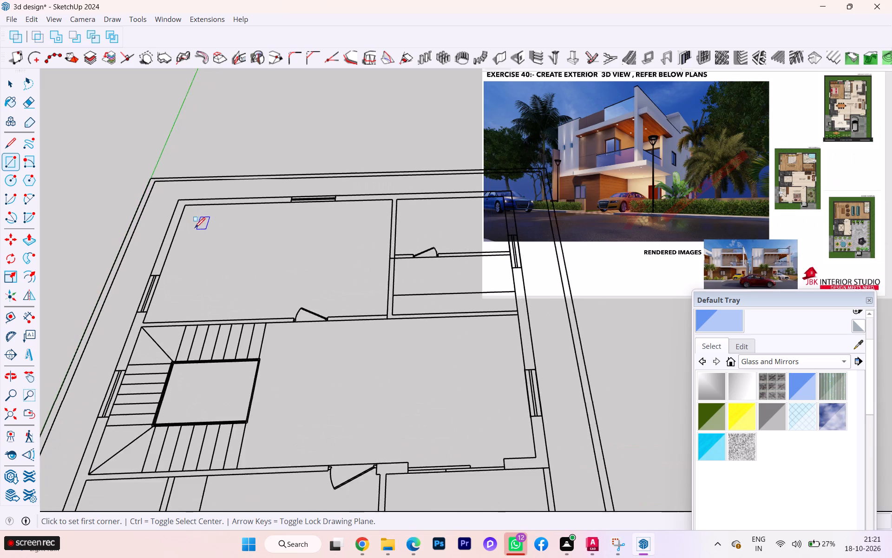
click(176, 199)
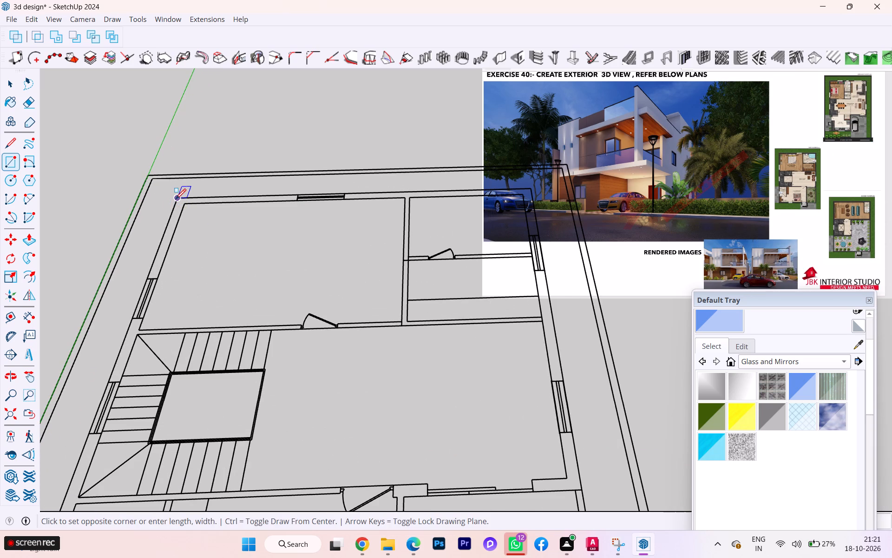
scroll(214, 206, down, 2)
scroll(214, 206, up, 2)
scroll(214, 206, down, 3)
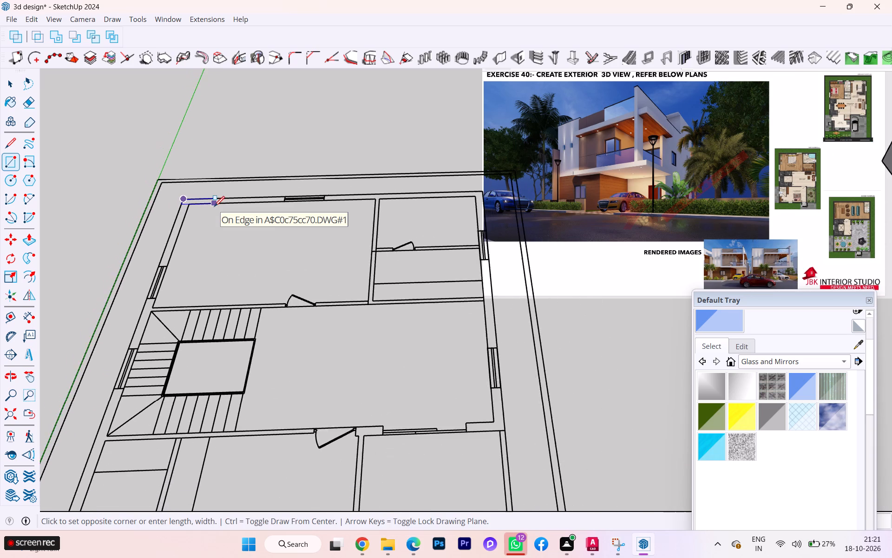
scroll(214, 206, down, 3)
scroll(206, 206, up, 1)
scroll(205, 206, down, 5)
scroll(364, 203, up, 6)
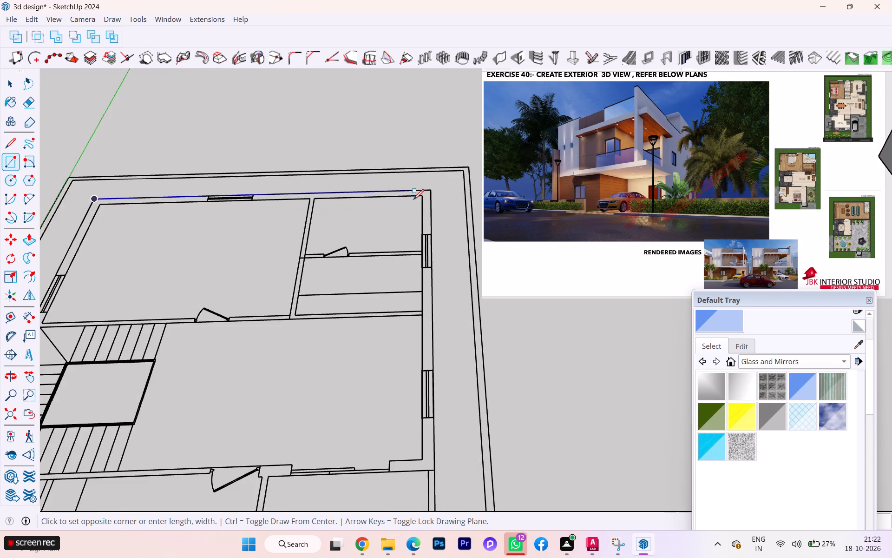
scroll(437, 194, up, 1)
scroll(437, 194, down, 1)
scroll(437, 194, up, 2)
click(421, 199)
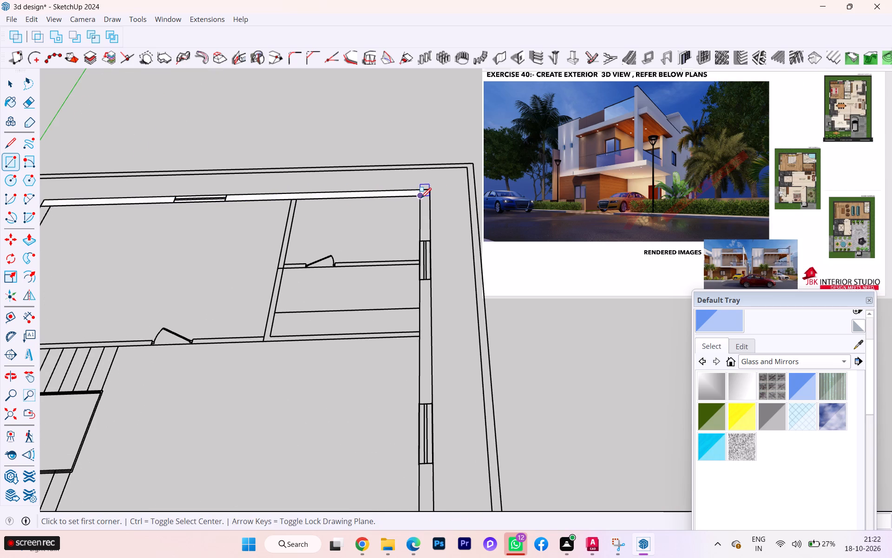
Trace the side outer wall beside the staircase with a rectangle, running from the rear wall to the inner front corner.
scroll(408, 193, down, 4)
scroll(351, 226, down, 4)
scroll(313, 241, up, 4)
scroll(310, 242, down, 5)
scroll(279, 266, down, 3)
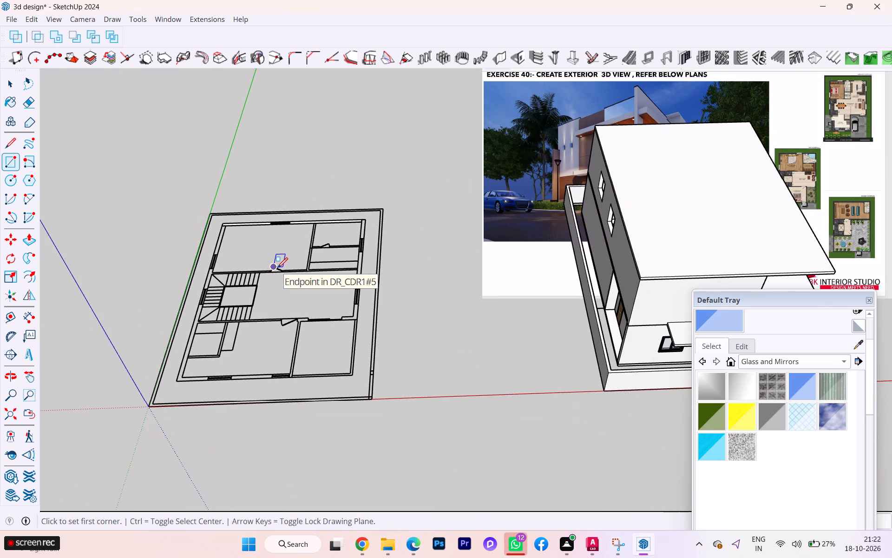
scroll(277, 273, down, 3)
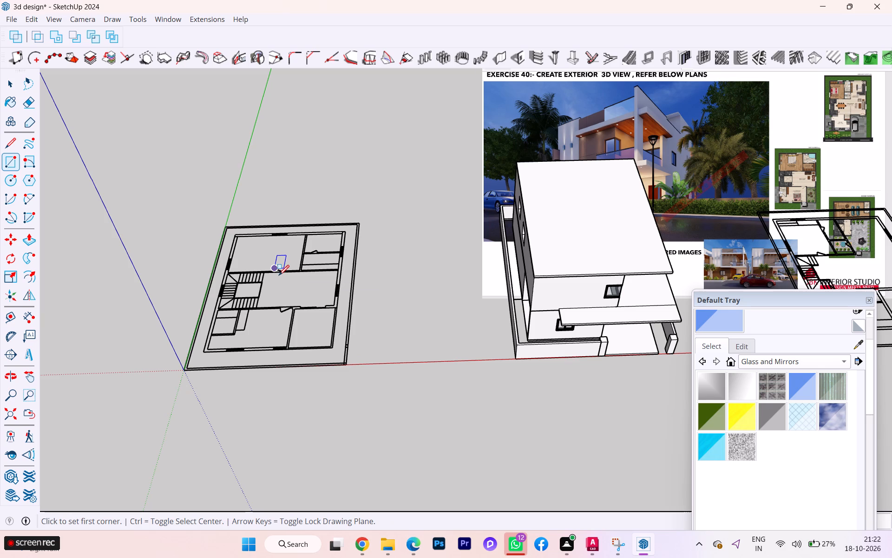
scroll(279, 275, up, 1)
scroll(279, 275, down, 1)
scroll(282, 277, up, 7)
scroll(315, 275, down, 1)
scroll(315, 275, up, 1)
scroll(315, 275, down, 1)
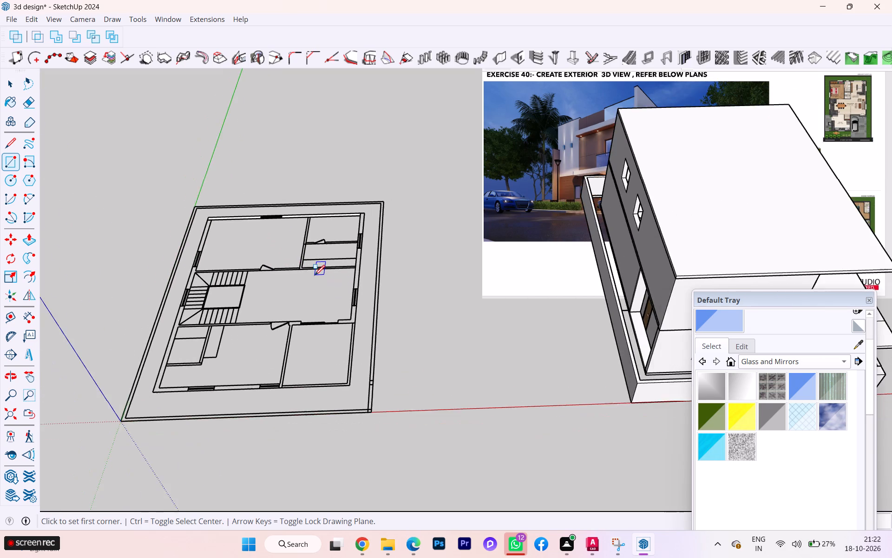
scroll(315, 275, down, 3)
scroll(315, 278, up, 2)
scroll(315, 278, down, 1)
scroll(315, 278, up, 2)
scroll(315, 278, down, 1)
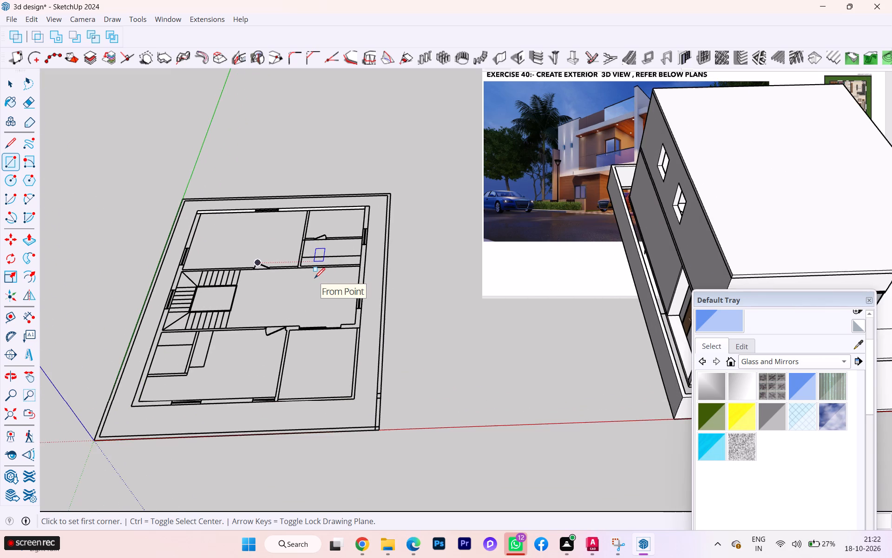
scroll(315, 278, down, 9)
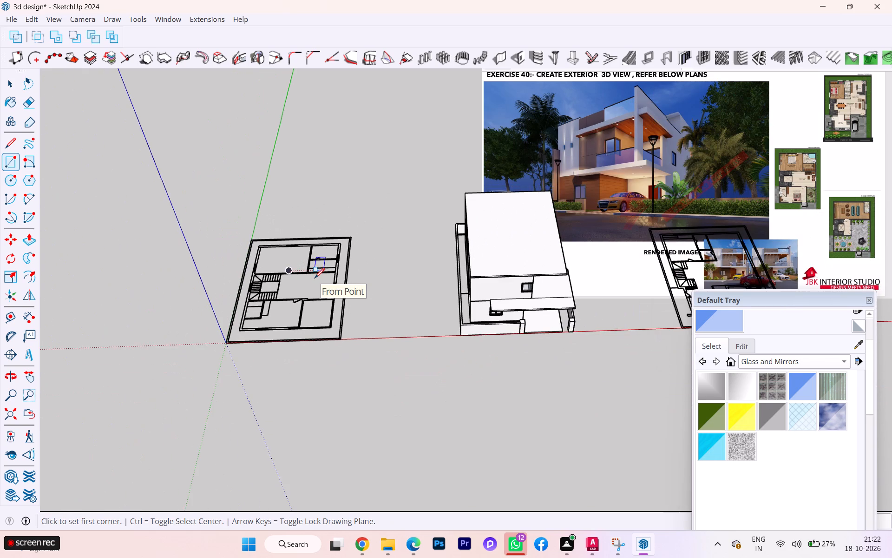
scroll(283, 273, up, 12)
scroll(258, 246, down, 1)
scroll(258, 246, up, 1)
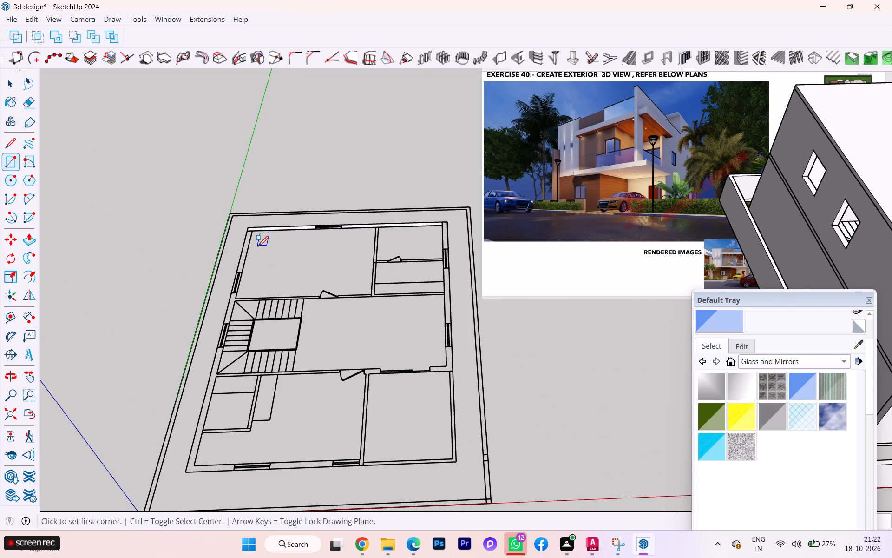
scroll(258, 246, down, 7)
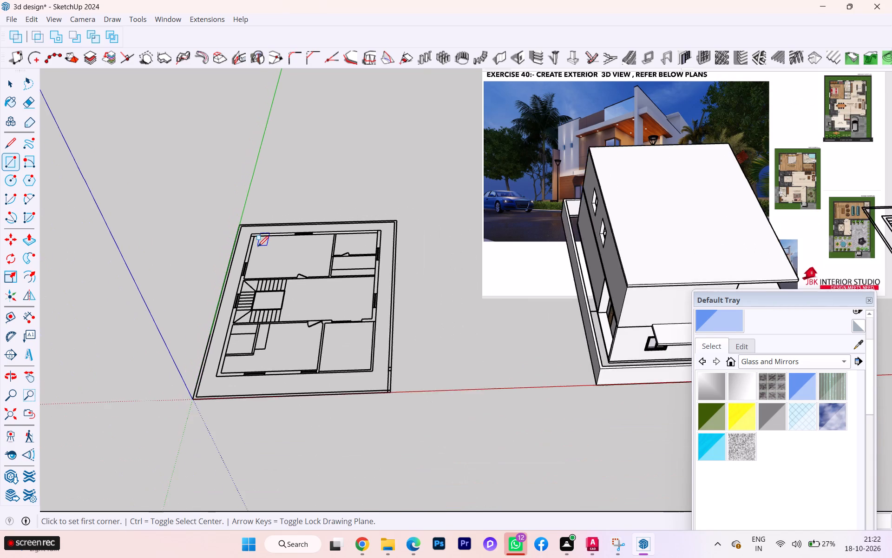
scroll(258, 246, down, 5)
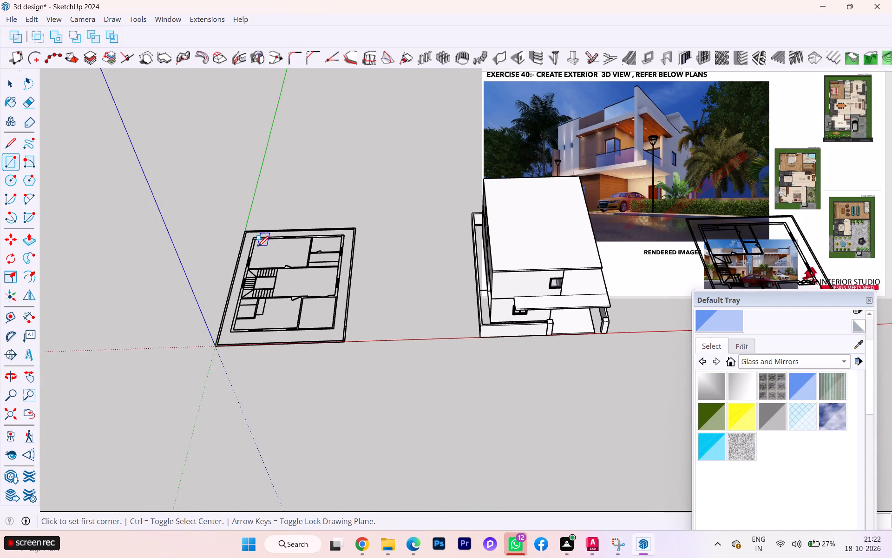
scroll(258, 246, up, 11)
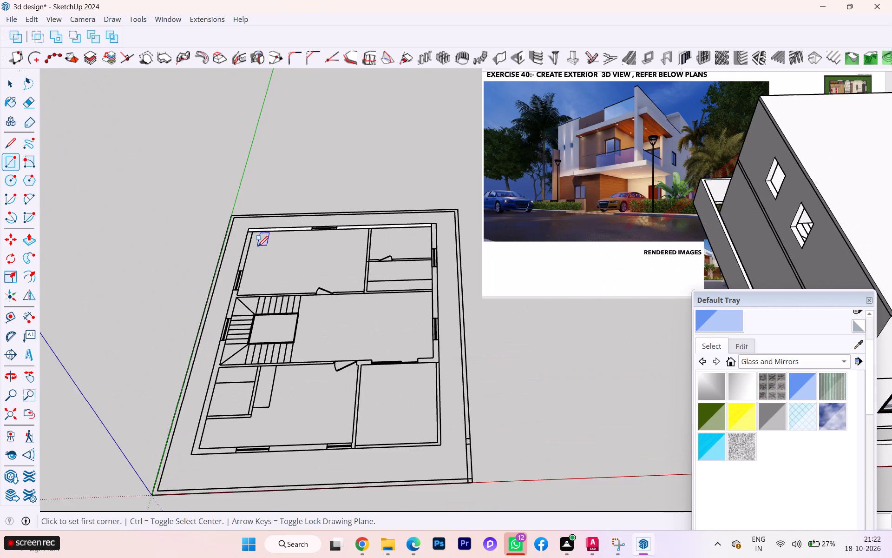
scroll(258, 246, up, 4)
scroll(253, 224, down, 1)
scroll(253, 224, up, 2)
scroll(253, 224, down, 1)
scroll(253, 224, up, 6)
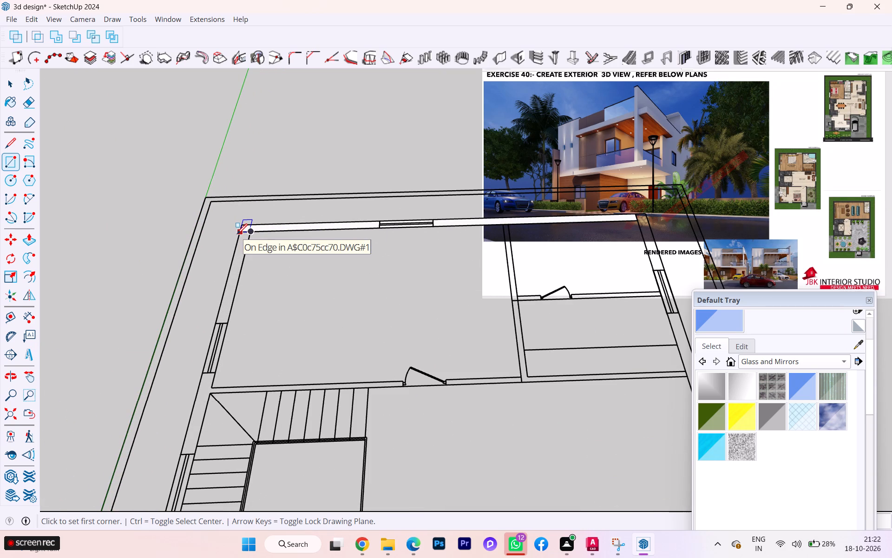
click(240, 235)
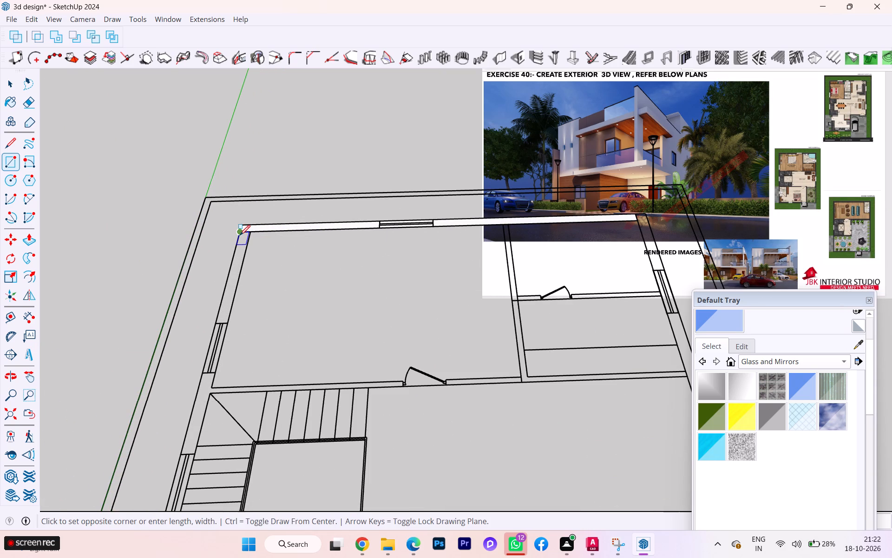
scroll(259, 224, down, 3)
scroll(264, 223, up, 1)
scroll(265, 223, down, 9)
scroll(275, 231, up, 1)
scroll(275, 231, down, 4)
scroll(275, 238, up, 1)
scroll(275, 238, down, 3)
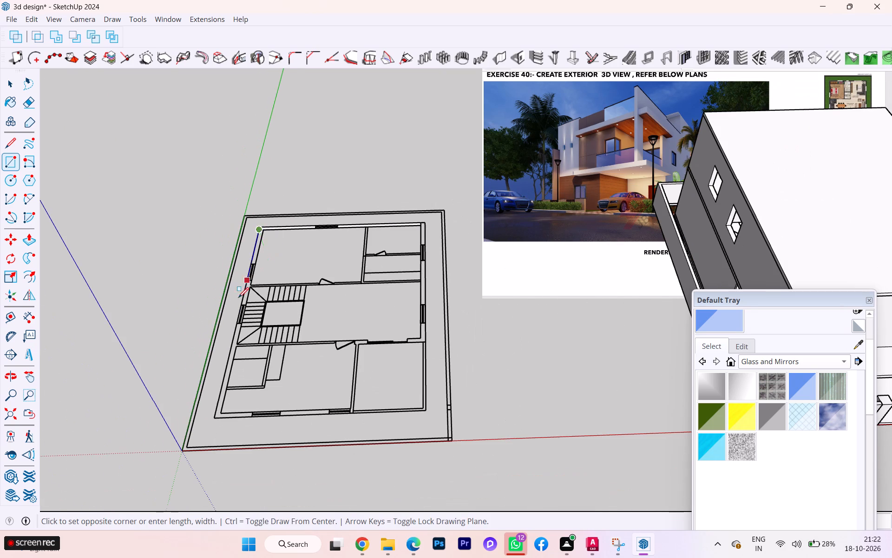
scroll(226, 414, up, 9)
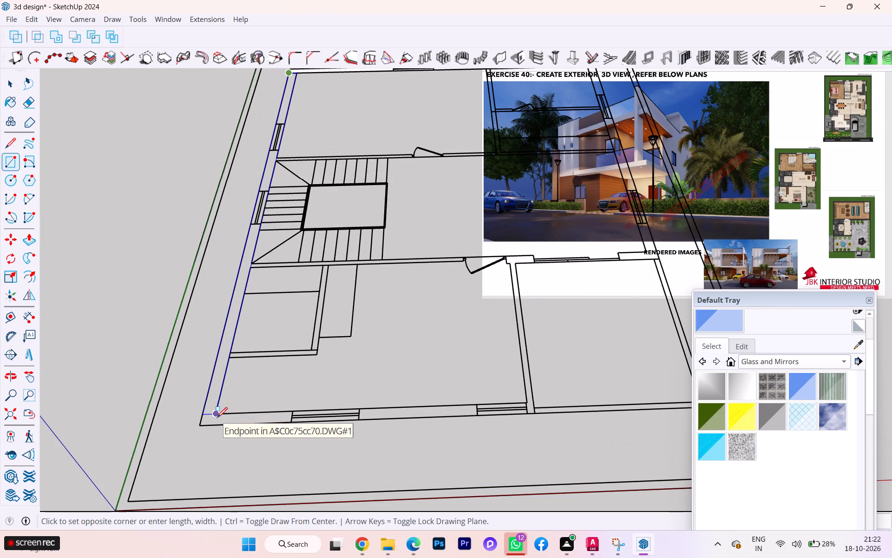
click(217, 418)
Trace the front outer wall with a rectangle, from the staircase-side corner to the partition between the two front rooms.
click(202, 417)
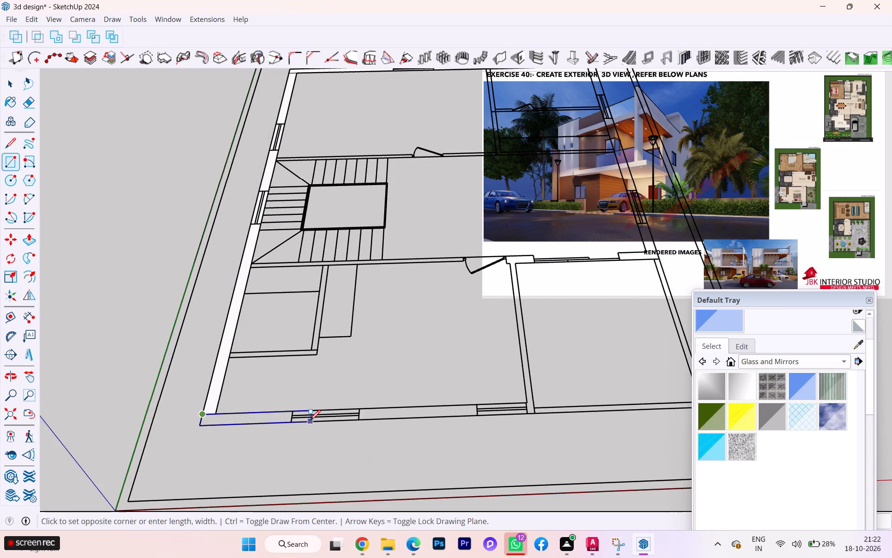
scroll(308, 423, down, 1)
scroll(308, 424, up, 1)
scroll(307, 425, down, 1)
scroll(304, 426, up, 2)
scroll(303, 426, down, 2)
scroll(256, 418, down, 5)
scroll(258, 423, up, 1)
scroll(258, 423, down, 1)
scroll(396, 415, up, 5)
scroll(446, 413, up, 3)
click(447, 418)
Switch to the workbook PDF in Edge and study the second floor plan's walls and open terrace.
scroll(424, 392, down, 6)
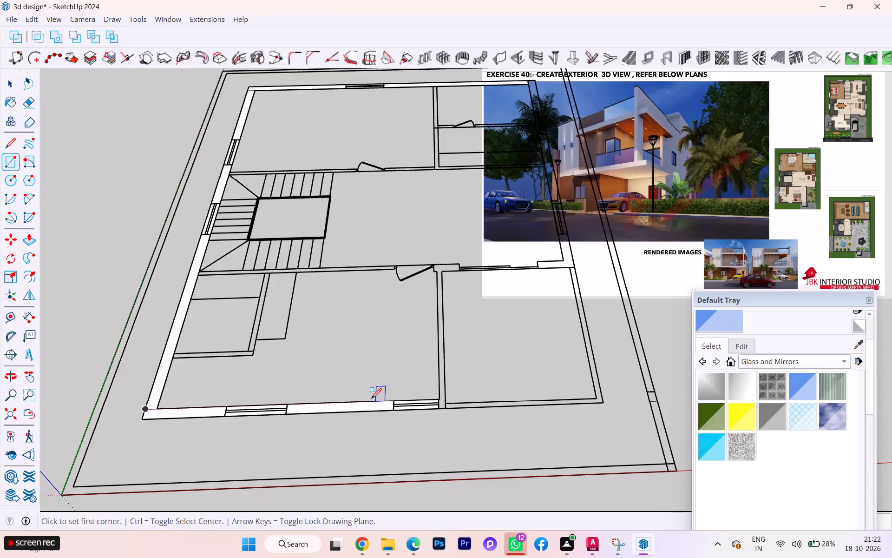
scroll(337, 394, down, 7)
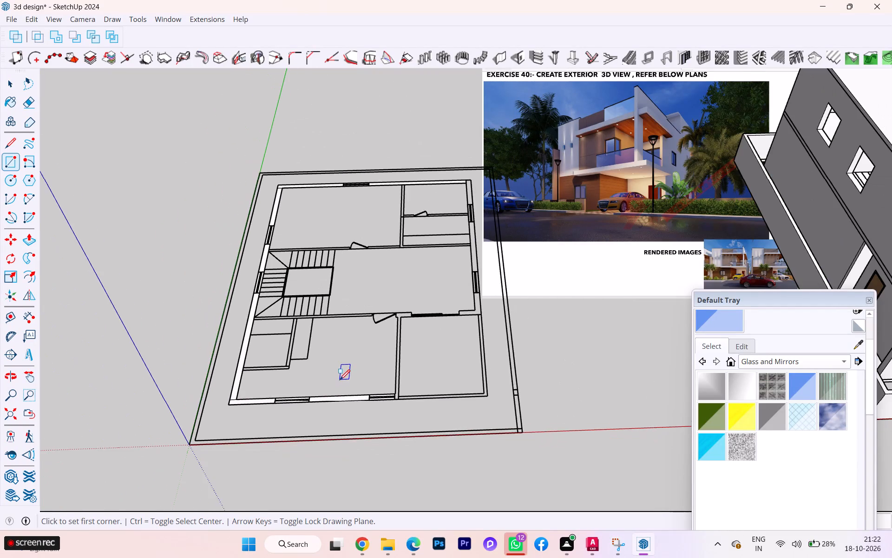
scroll(340, 380, down, 4)
scroll(393, 385, up, 2)
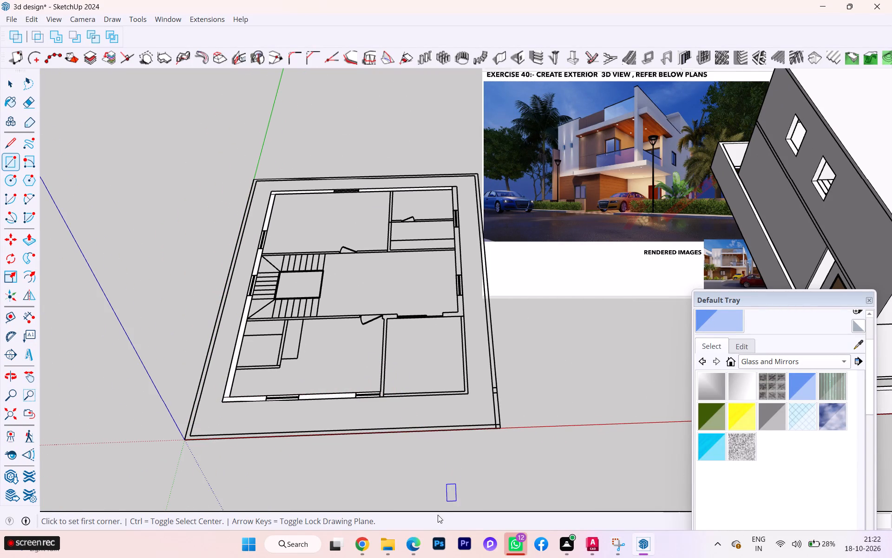
click(434, 511)
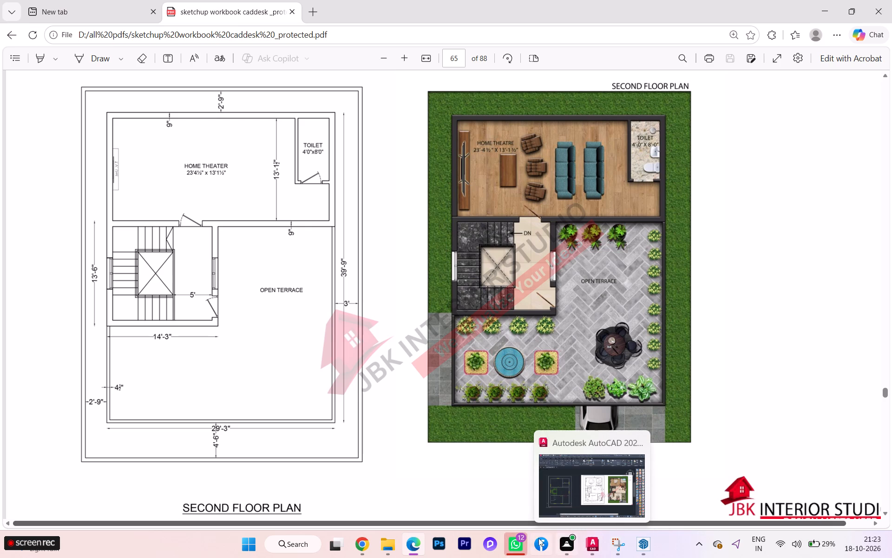
Switch back to SketchUp and draw two short lines across the side wall, extending both faces of the partition in front of the staircase.
click(622, 478)
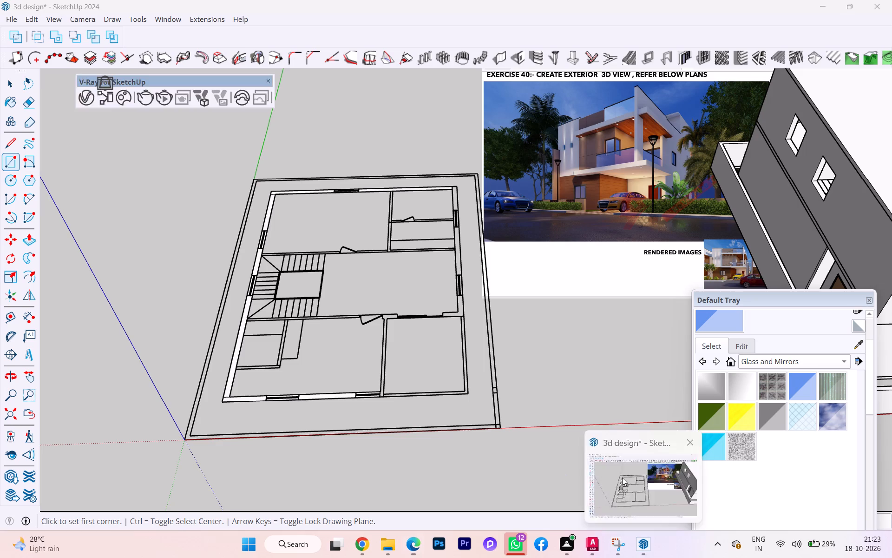
scroll(270, 358, up, 2)
scroll(261, 354, down, 1)
scroll(260, 354, up, 1)
scroll(259, 354, down, 3)
middle_drag(241, 359, 318, 363)
scroll(200, 389, up, 8)
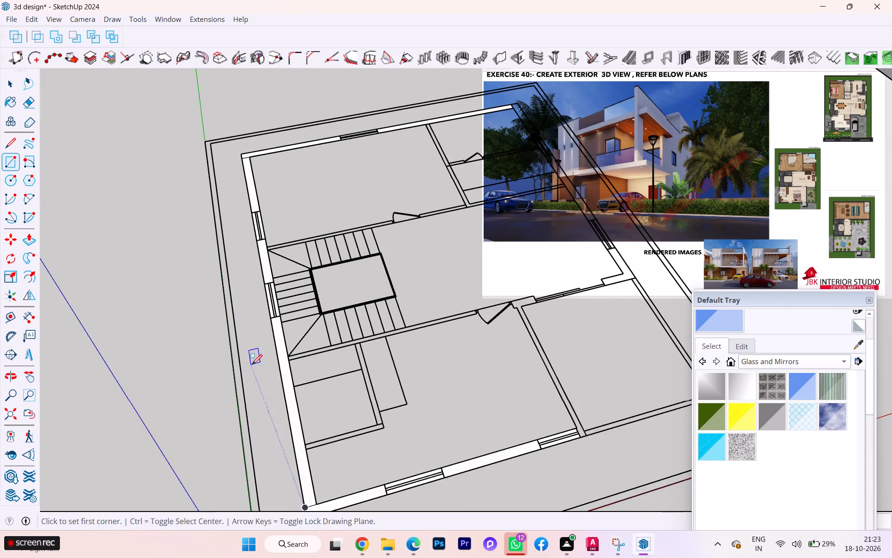
key(space)
key(space)
scroll(270, 364, up, 3)
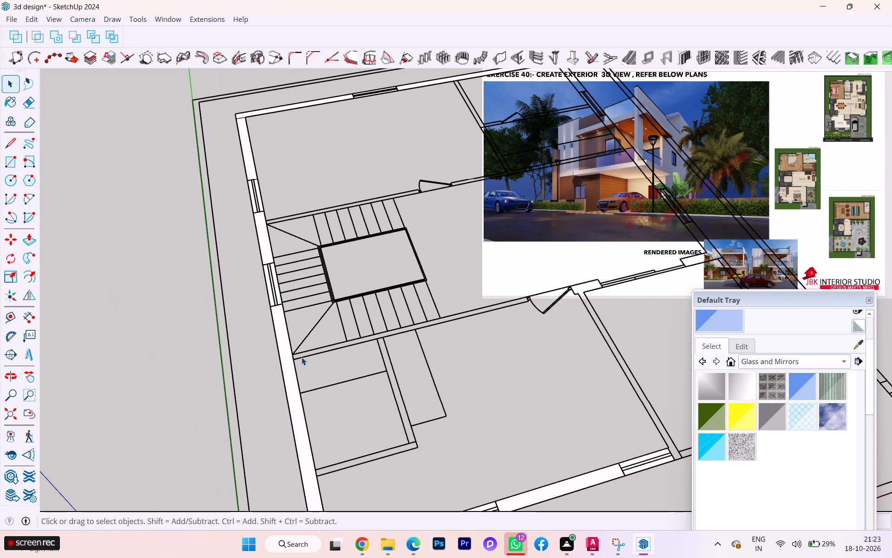
key(l)
key(Return)
scroll(302, 357, up, 4)
click(294, 353)
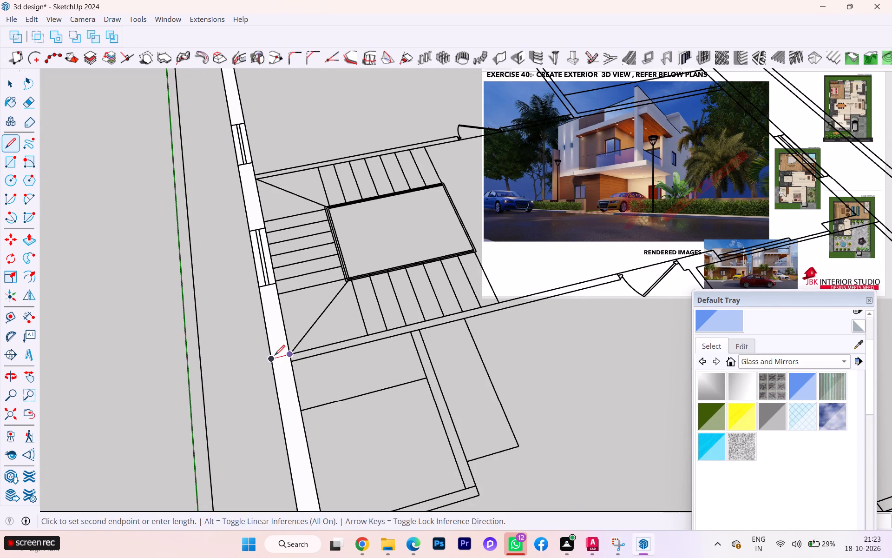
click(275, 355)
click(290, 363)
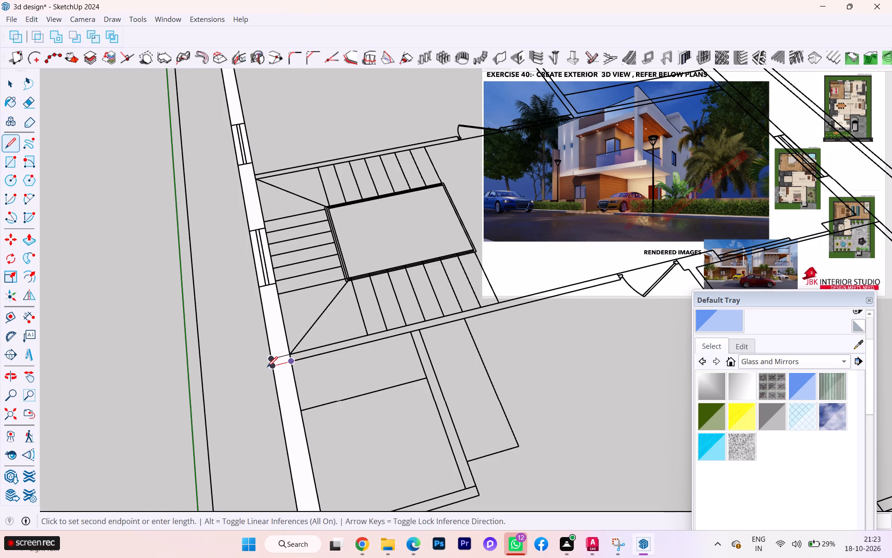
click(267, 367)
key(space)
Erase the rear one of the two short lines across the side wall at the partition in front of the staircase.
scroll(279, 357, up, 3)
scroll(279, 357, down, 1)
scroll(279, 357, up, 1)
key(e)
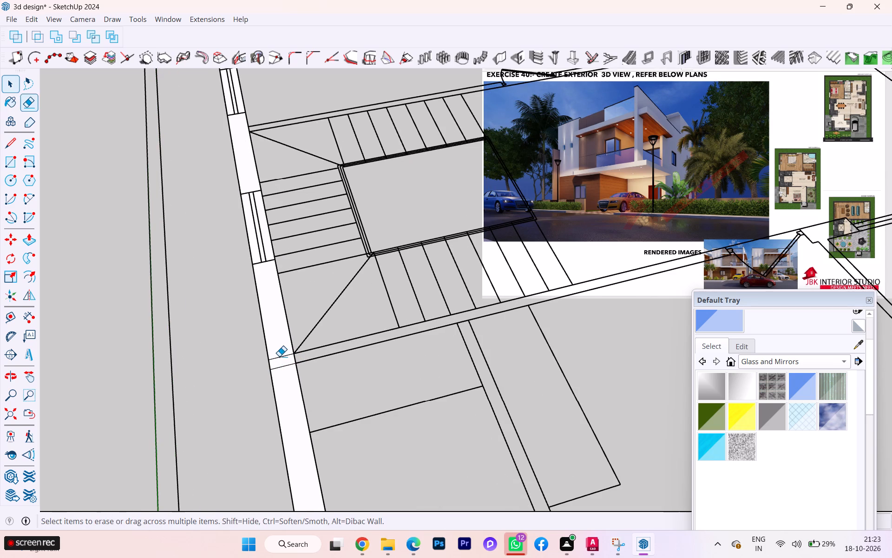
click(277, 357)
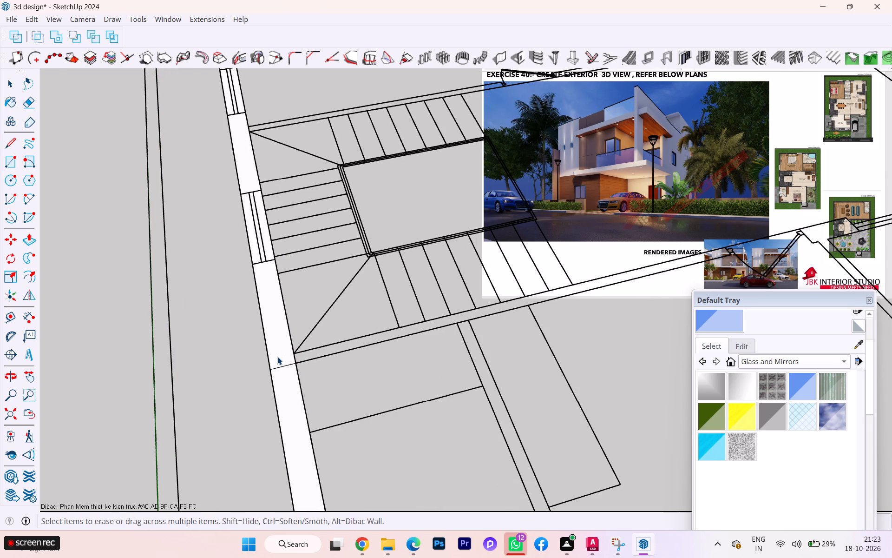
Delete the side wall's traced face between the partition line in front of the staircase and the front corner.
key(space)
scroll(275, 360, down, 3)
click(274, 372)
click(280, 376)
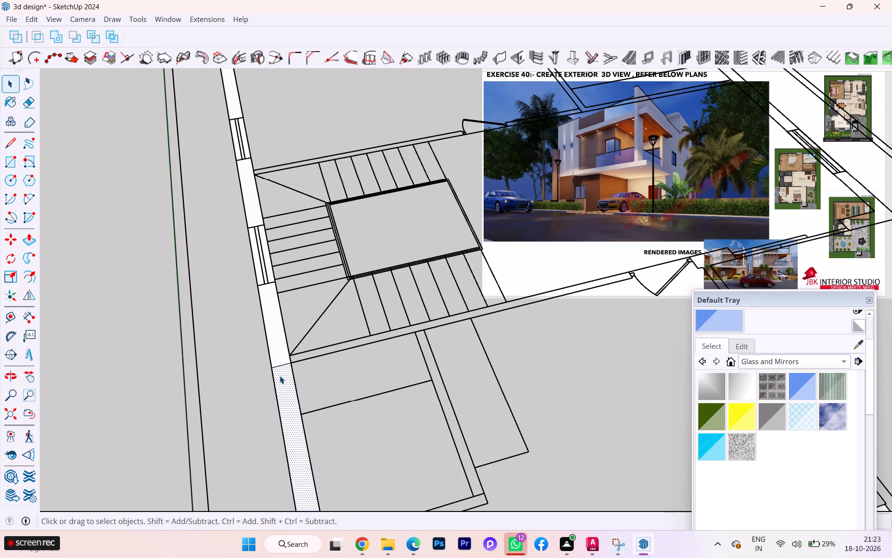
scroll(280, 376, down, 14)
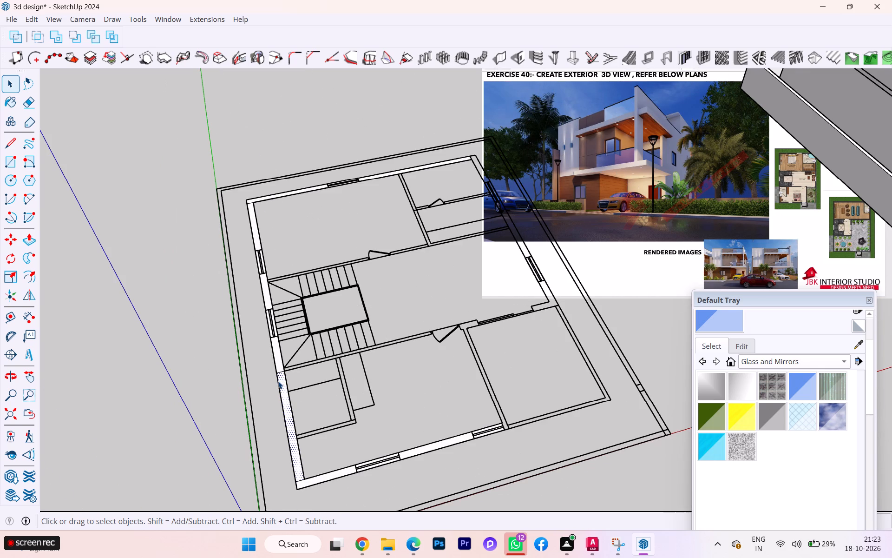
scroll(285, 380, down, 1)
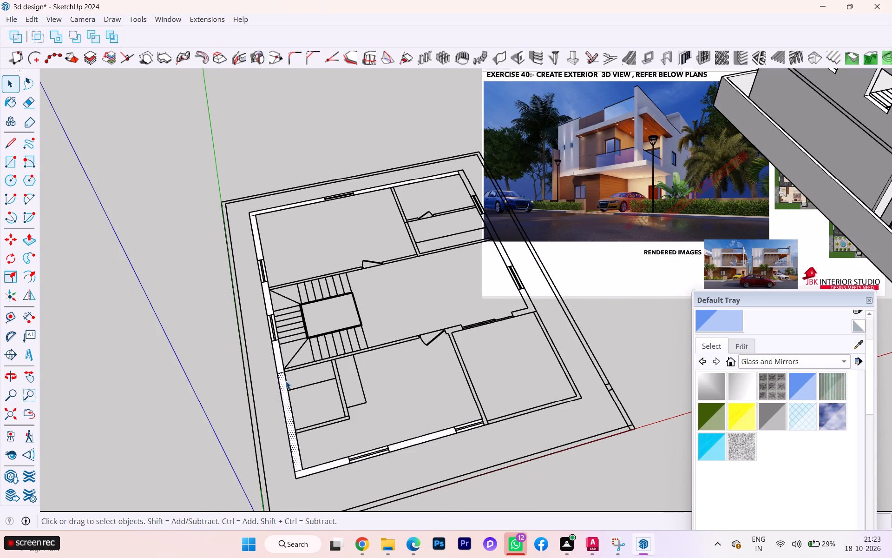
key(Delete)
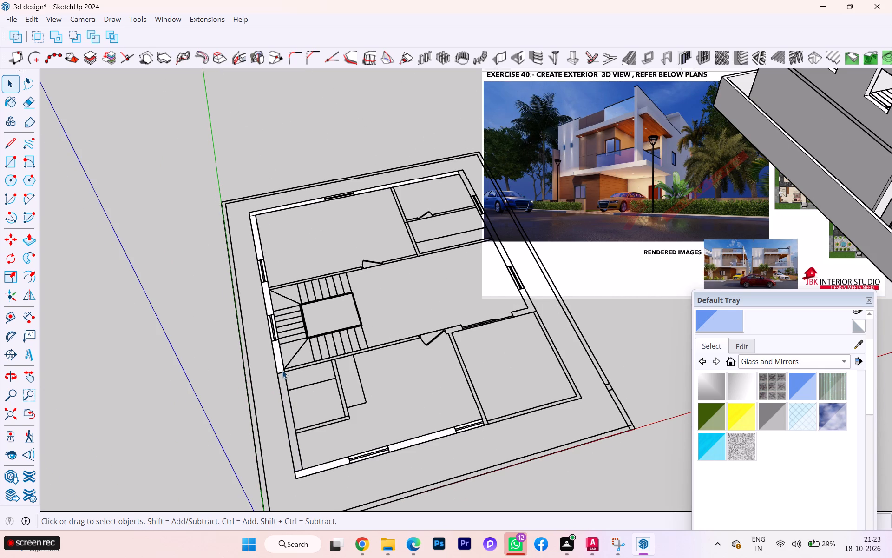
Delete the traced faces of the front outer wall.
scroll(272, 438, up, 2)
click(326, 473)
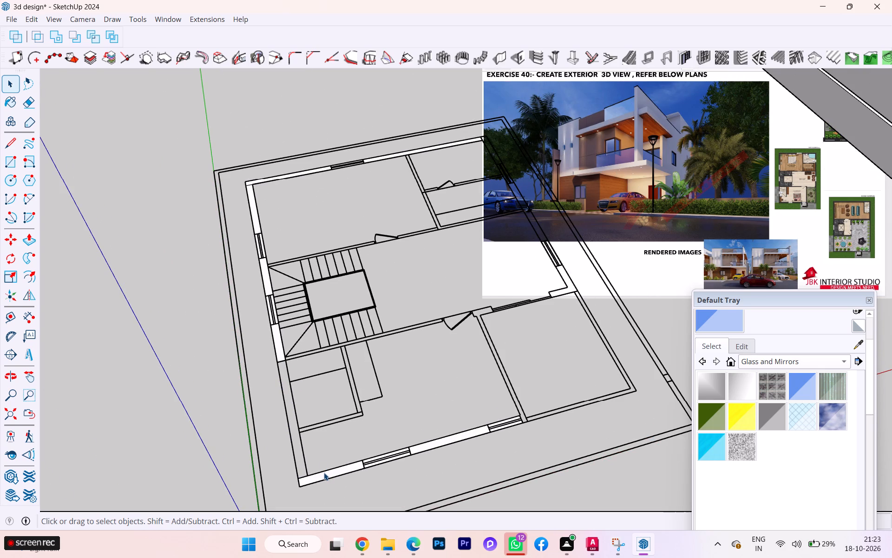
click(324, 472)
click(322, 476)
key(Delete)
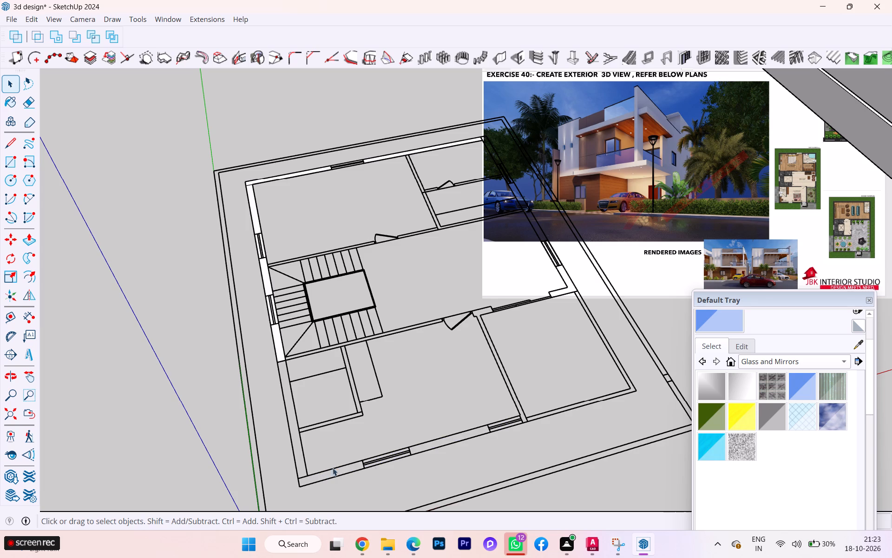
scroll(273, 348, down, 3)
scroll(272, 348, up, 3)
scroll(271, 348, down, 3)
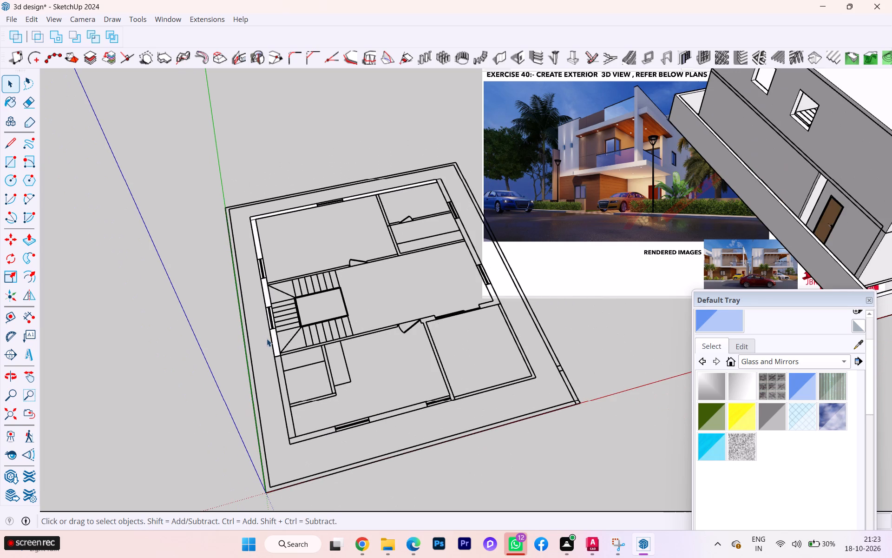
scroll(262, 339, down, 1)
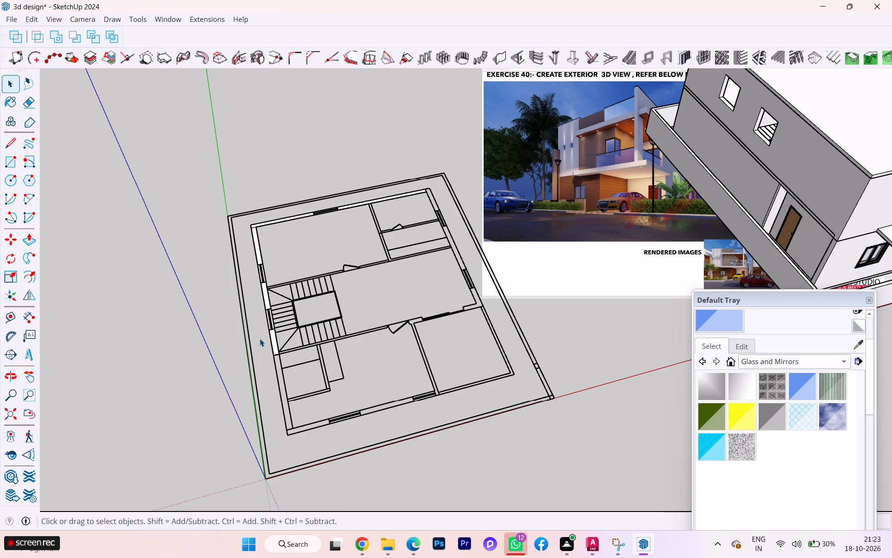
Trace the side wall opposite the staircase with a rectangle, from the rear corner to the partition behind the hall.
scroll(458, 231, up, 4)
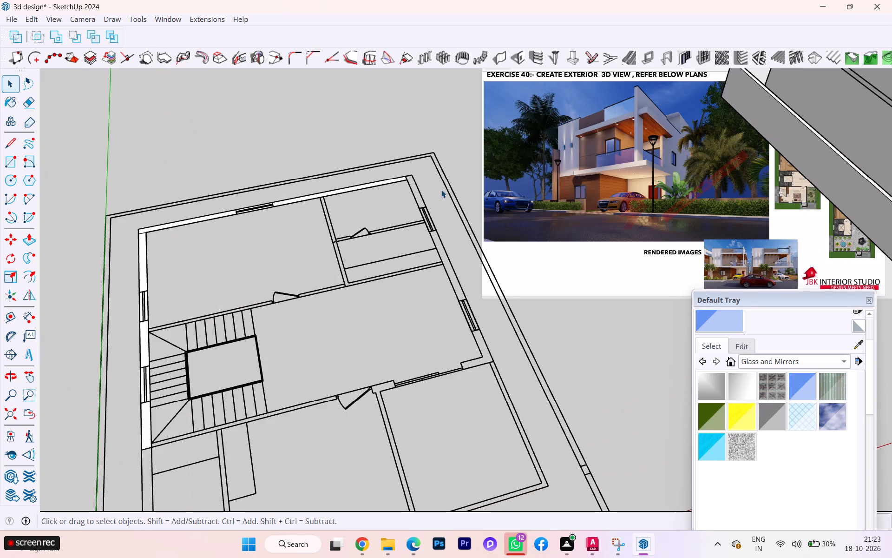
key(r)
scroll(421, 170, up, 2)
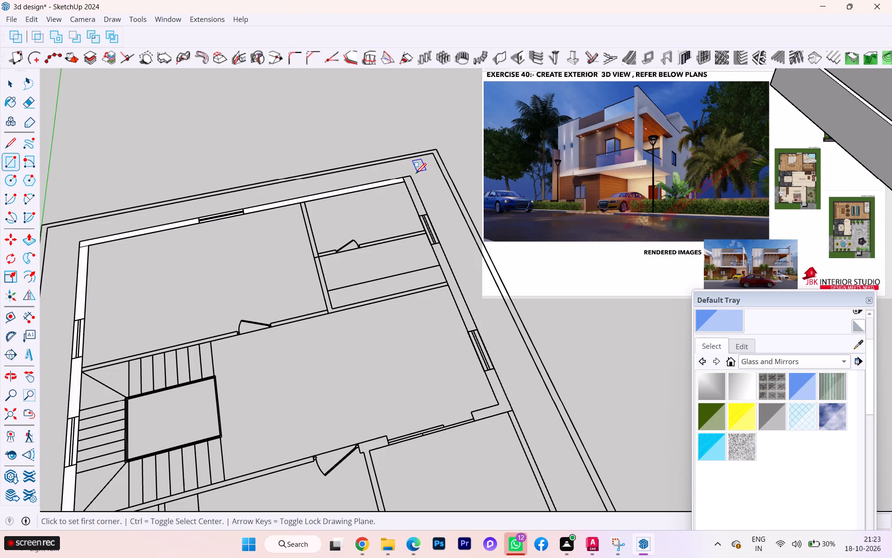
click(403, 177)
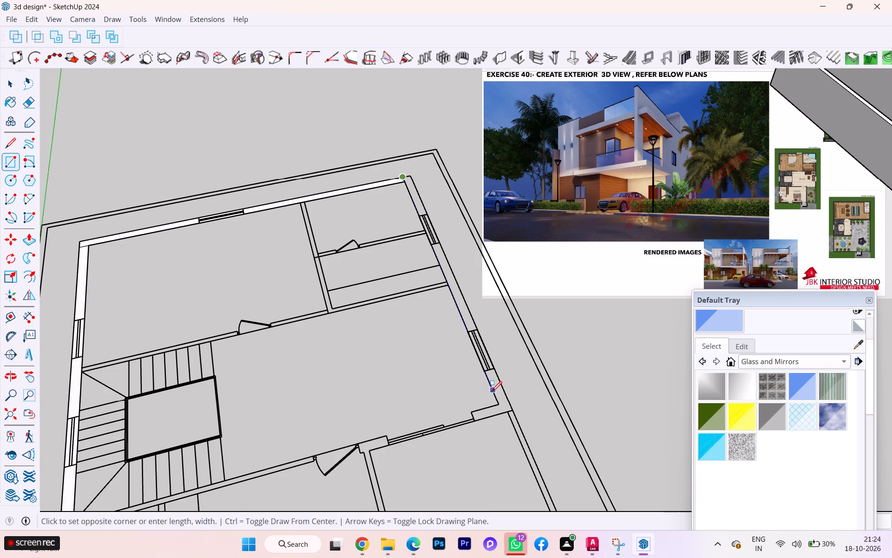
scroll(475, 334, down, 2)
scroll(445, 285, up, 2)
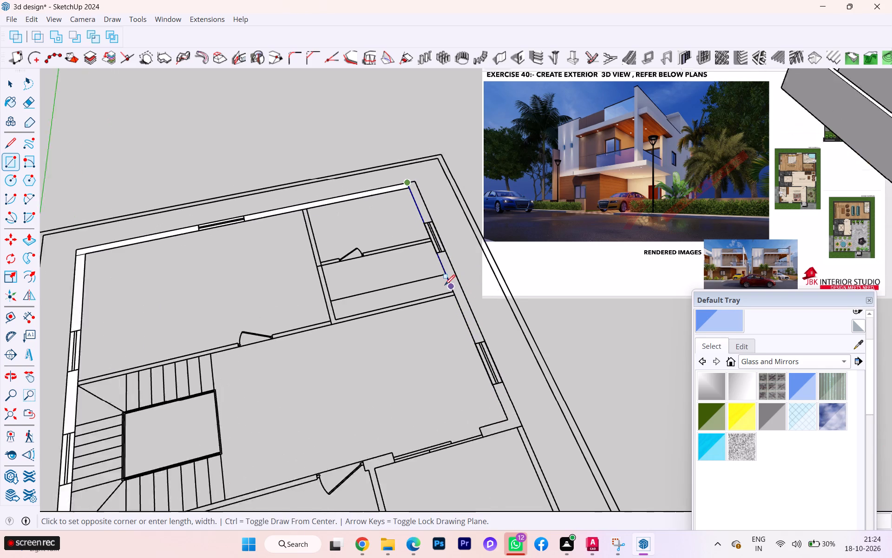
scroll(445, 285, up, 3)
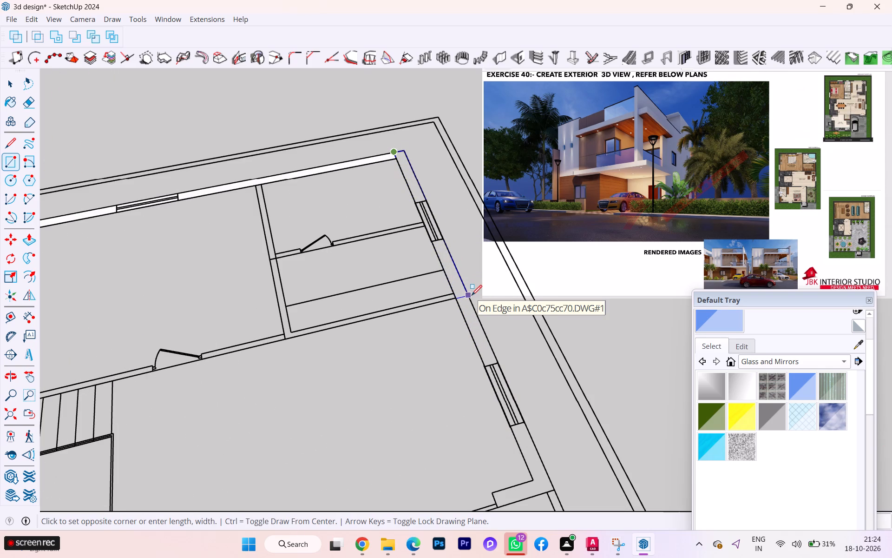
click(472, 295)
Trace the partition behind the staircase with a rectangle, from the staircase-side outer wall to the near door jamb.
scroll(472, 266, down, 7)
scroll(472, 266, up, 1)
scroll(472, 266, down, 3)
scroll(436, 295, up, 2)
scroll(434, 293, down, 1)
scroll(431, 292, up, 1)
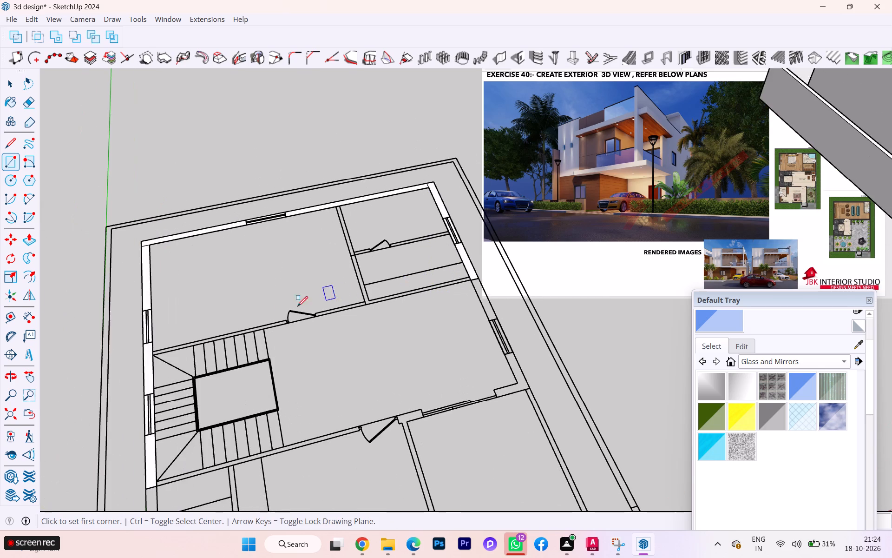
scroll(287, 310, up, 3)
scroll(91, 360, up, 1)
scroll(91, 361, down, 2)
scroll(91, 361, up, 3)
scroll(133, 361, down, 1)
scroll(133, 361, up, 4)
scroll(122, 367, down, 1)
scroll(122, 367, up, 2)
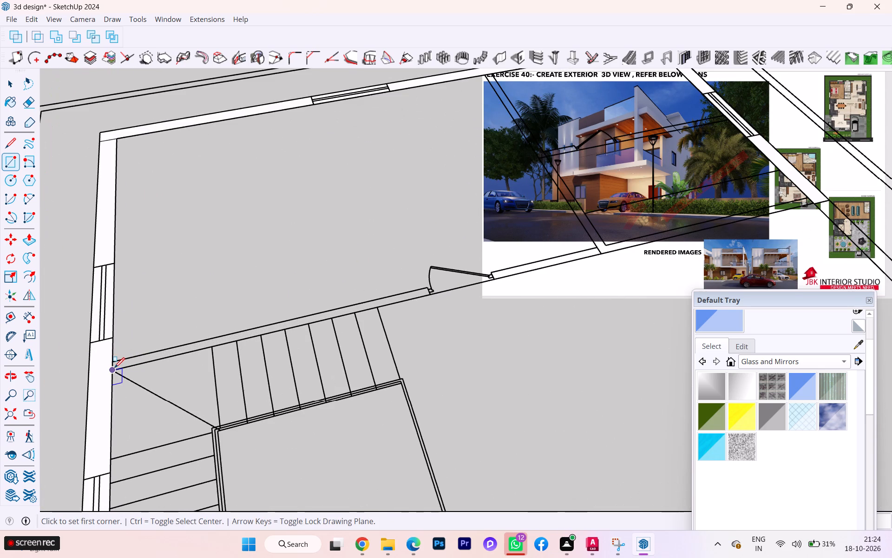
click(114, 368)
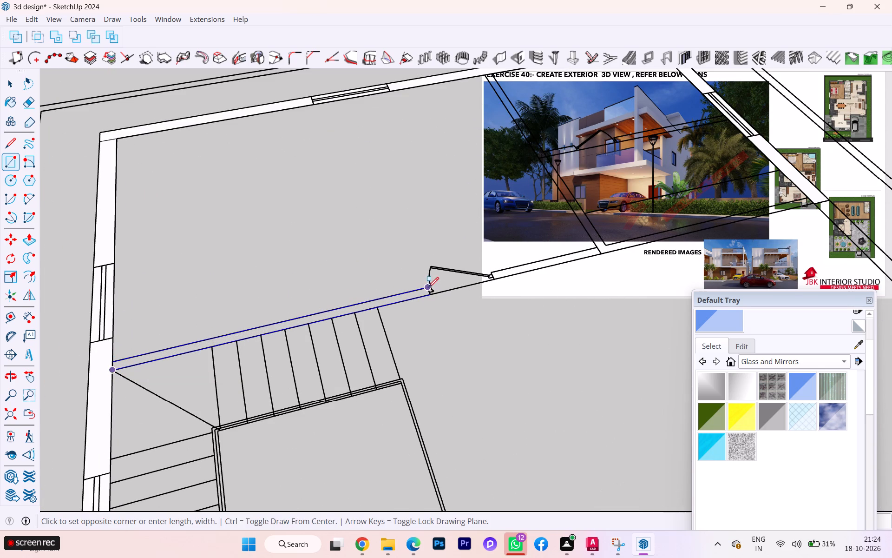
click(425, 285)
Trace the rest of that partition with a rectangle, from the opposite side wall to the door's far jamb.
scroll(604, 253, up, 3)
scroll(595, 260, down, 7)
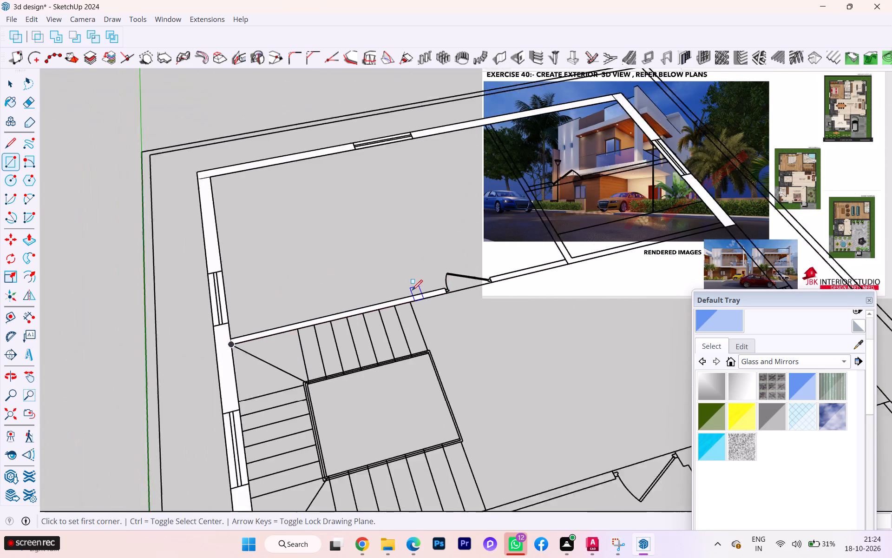
scroll(412, 290, down, 13)
scroll(514, 278, up, 2)
scroll(514, 278, down, 1)
scroll(514, 278, up, 2)
scroll(512, 267, down, 1)
scroll(512, 267, up, 5)
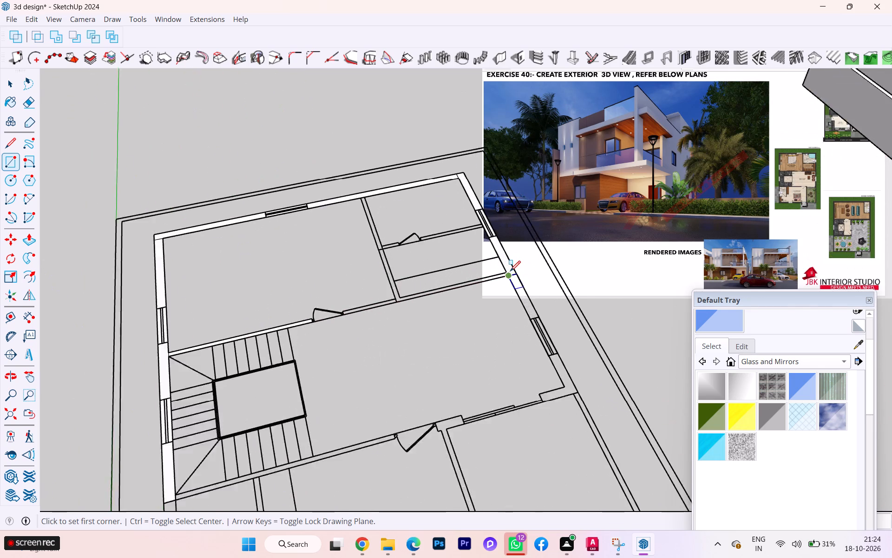
scroll(510, 271, up, 1)
scroll(510, 276, down, 1)
scroll(510, 276, up, 1)
scroll(510, 276, down, 2)
scroll(510, 276, up, 1)
click(510, 276)
scroll(352, 312, up, 5)
scroll(337, 309, down, 1)
scroll(338, 309, up, 2)
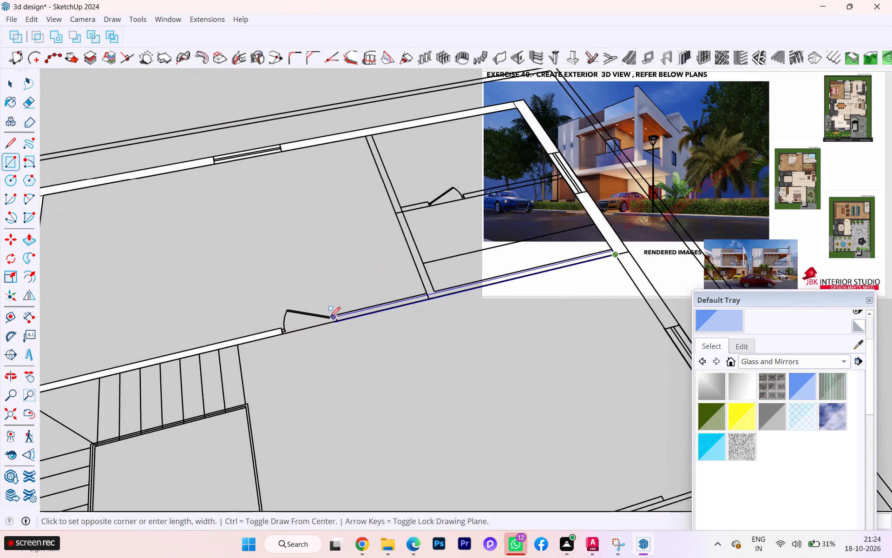
scroll(331, 315, up, 1)
click(336, 316)
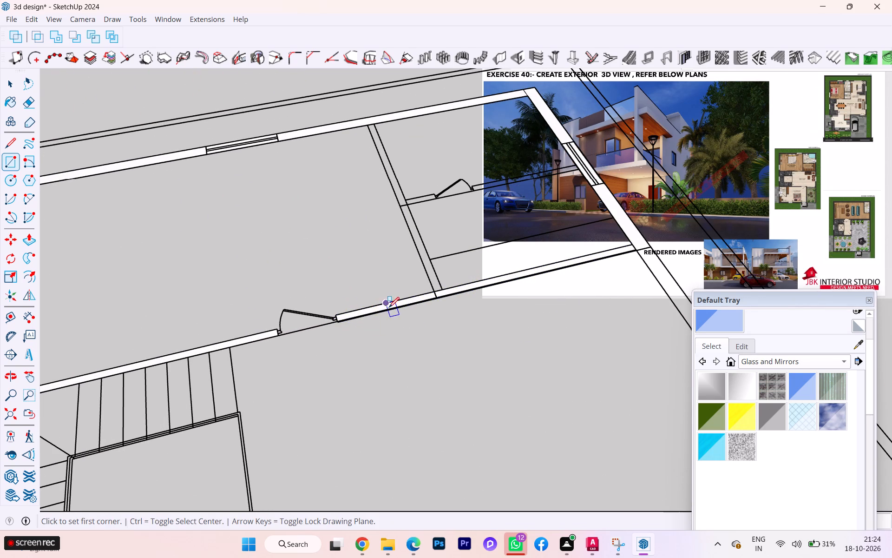
Delete the long front edge of the last partition rectangle that is offset from the plan line.
key(space)
scroll(431, 292, down, 3)
scroll(439, 291, up, 20)
scroll(439, 291, up, 2)
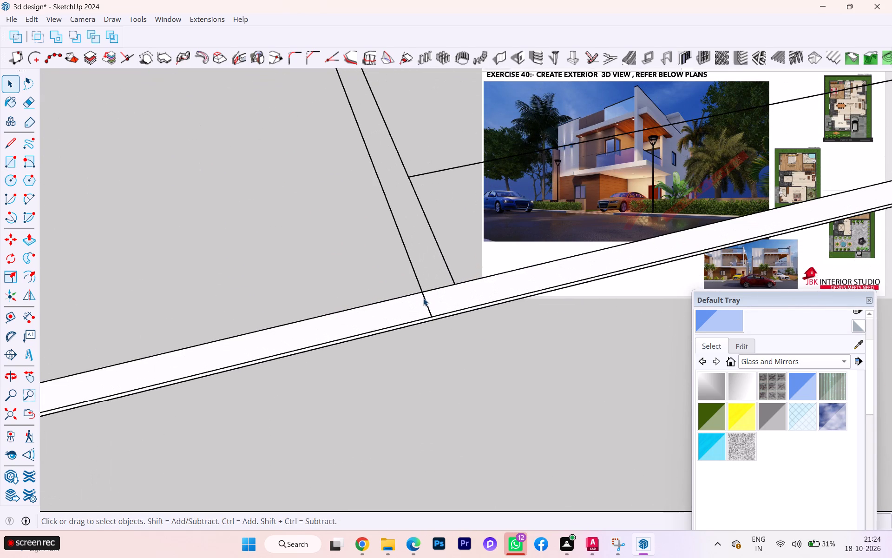
scroll(426, 313, down, 6)
scroll(425, 316, up, 1)
scroll(425, 316, down, 1)
scroll(240, 358, down, 1)
scroll(240, 358, up, 1)
scroll(239, 358, down, 1)
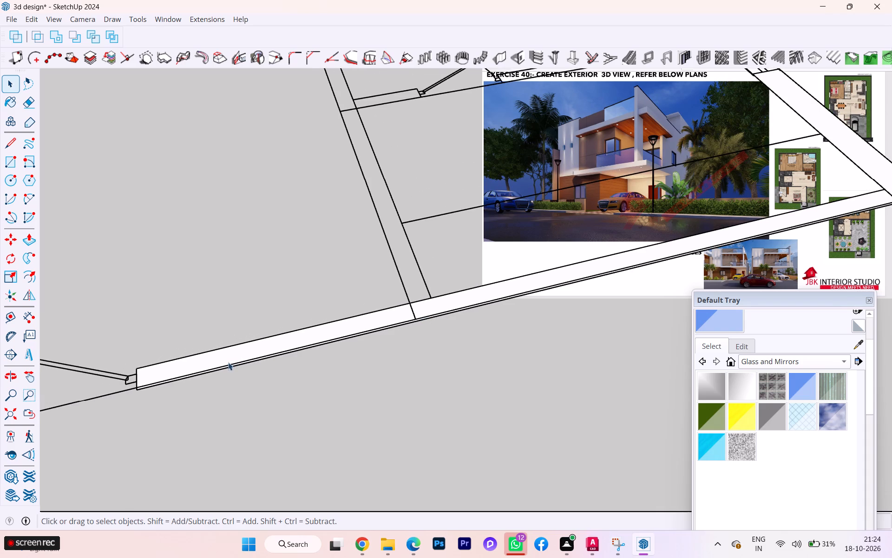
middle_drag(222, 366, 100, 427)
scroll(143, 365, down, 1)
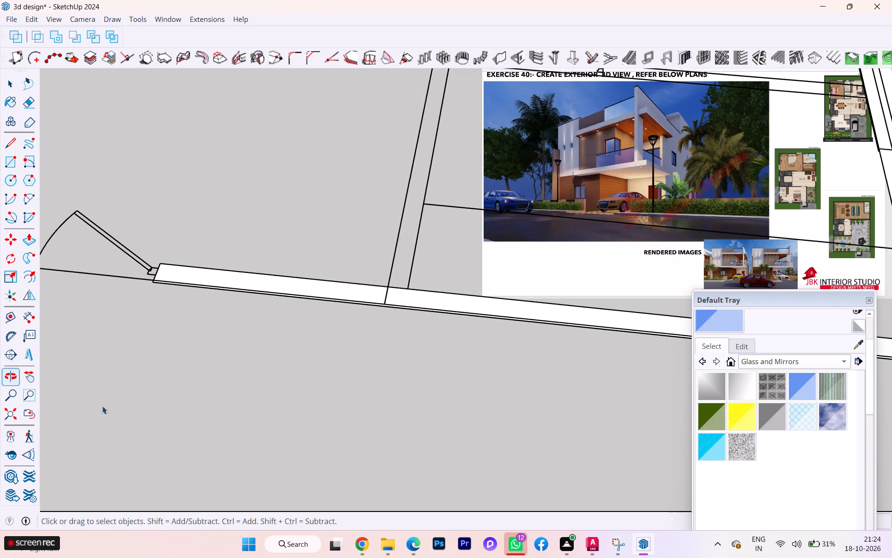
scroll(204, 323, down, 2)
scroll(214, 323, up, 1)
scroll(215, 323, down, 6)
scroll(192, 278, up, 7)
scroll(217, 305, down, 1)
scroll(217, 305, up, 2)
scroll(217, 305, down, 1)
scroll(217, 305, up, 1)
scroll(219, 306, down, 5)
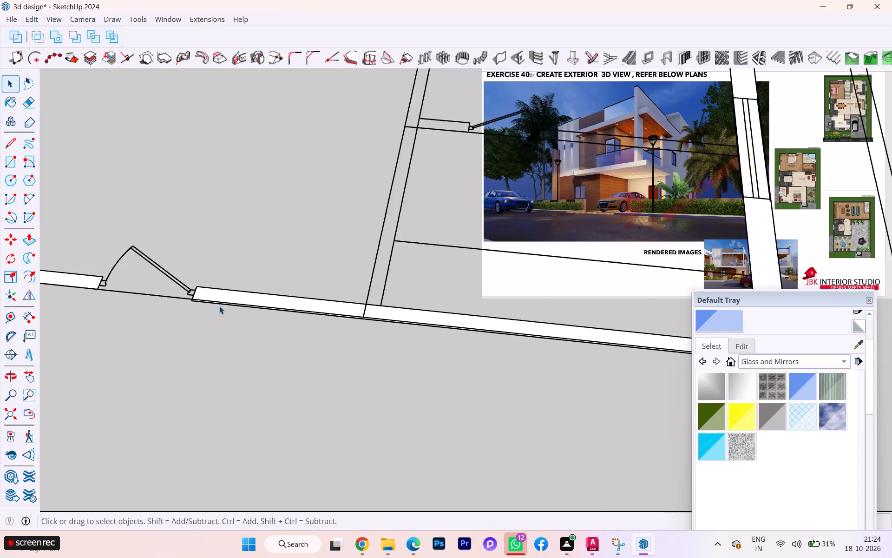
scroll(219, 306, up, 1)
scroll(219, 306, down, 1)
scroll(222, 304, up, 1)
scroll(222, 304, down, 1)
scroll(222, 304, up, 6)
scroll(225, 302, down, 3)
scroll(225, 302, up, 2)
scroll(225, 302, down, 2)
scroll(225, 302, up, 3)
scroll(226, 302, down, 1)
scroll(226, 302, up, 1)
click(227, 308)
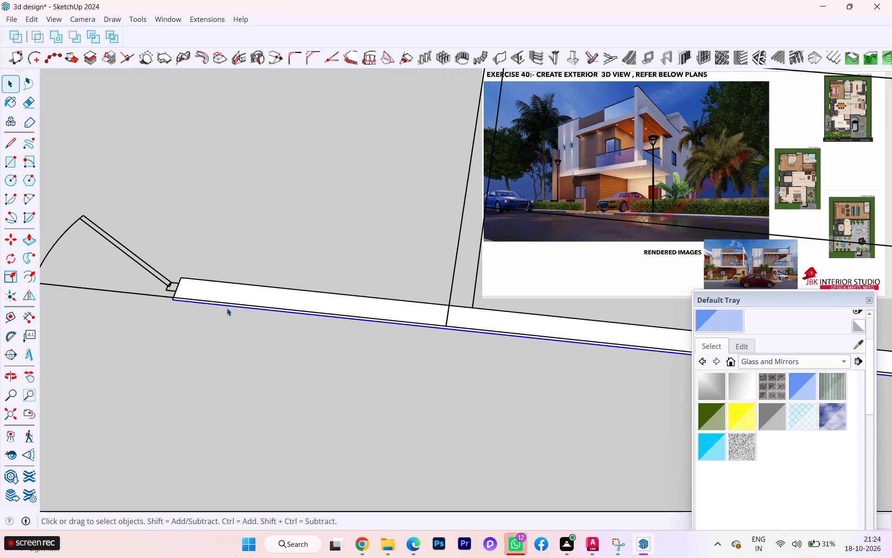
key(Delete)
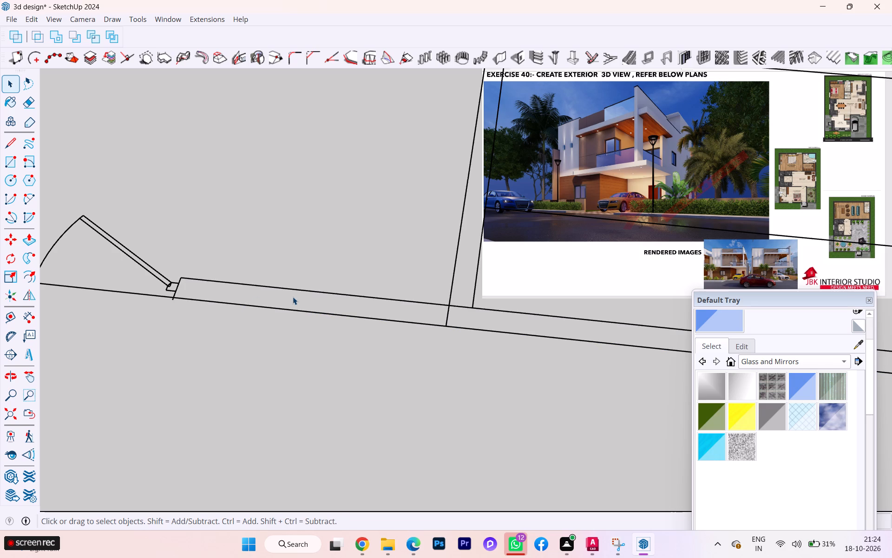
Delete the short leftover edge protruding past the plan line at the door's far jamb.
scroll(216, 314, up, 3)
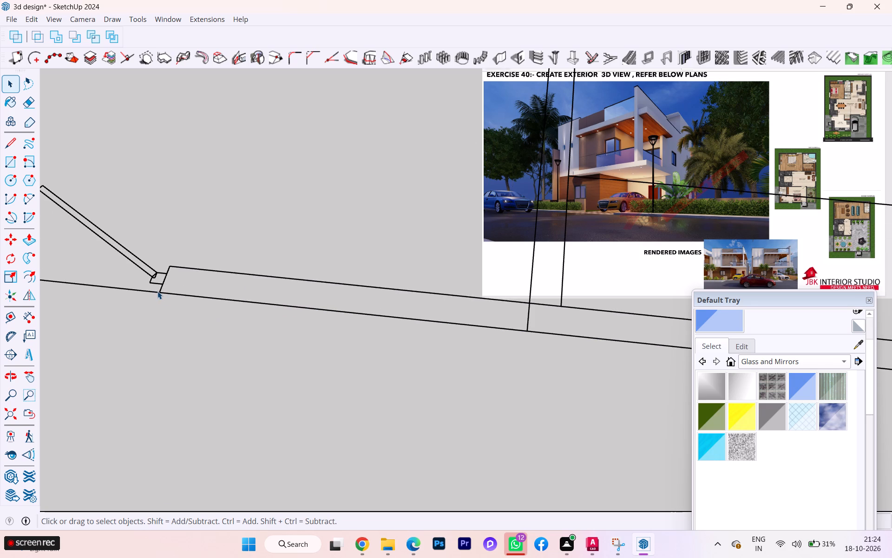
click(159, 294)
key(Delete)
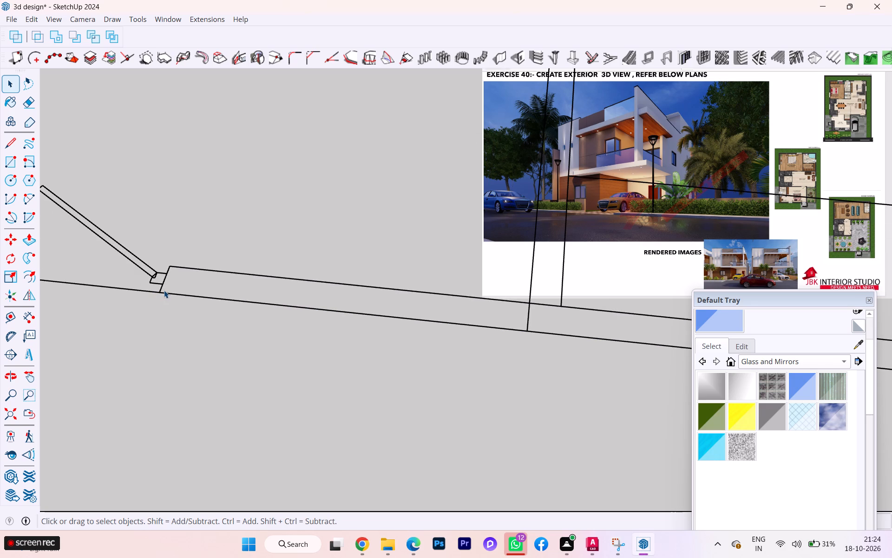
key(Delete)
Delete the short edge crossing the traced staircase-side partition where the perpendicular room wall meets it.
scroll(307, 296, down, 2)
scroll(307, 298, up, 1)
scroll(307, 299, down, 1)
scroll(206, 305, down, 2)
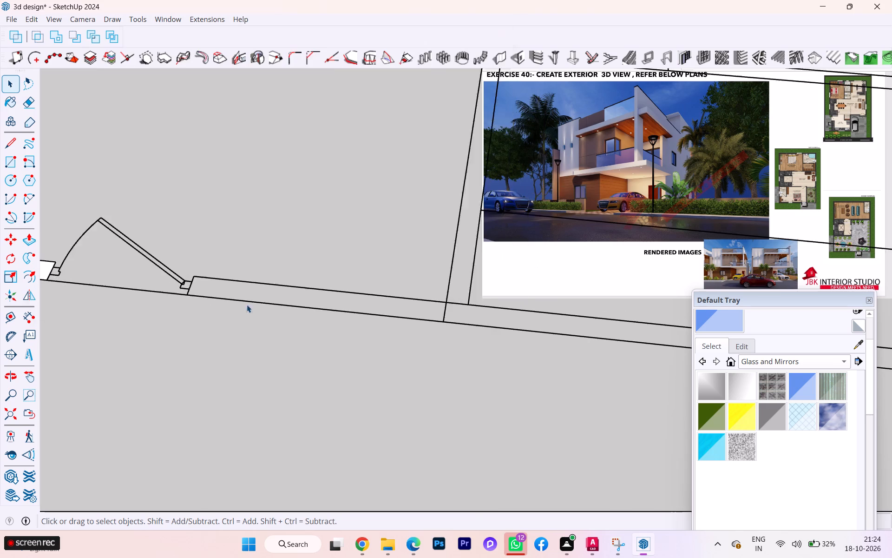
scroll(247, 305, down, 2)
scroll(374, 300, down, 1)
middle_drag(405, 299, 247, 193)
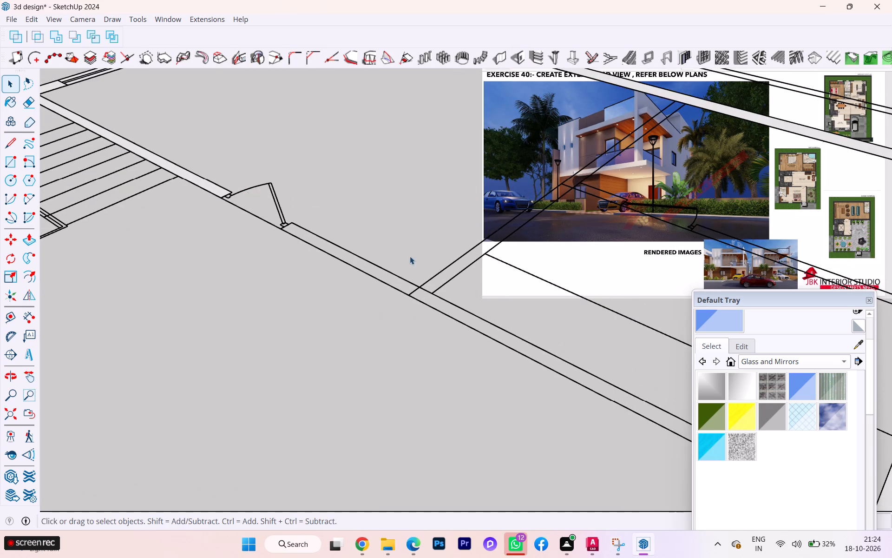
scroll(411, 258, up, 8)
scroll(417, 295, down, 1)
scroll(417, 295, up, 2)
click(411, 308)
triple_click(410, 314)
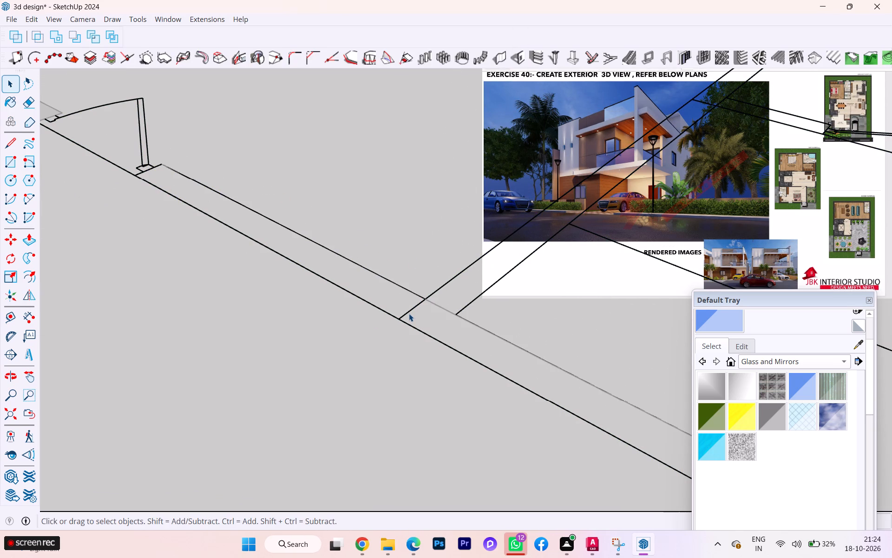
click(409, 313)
click(399, 314)
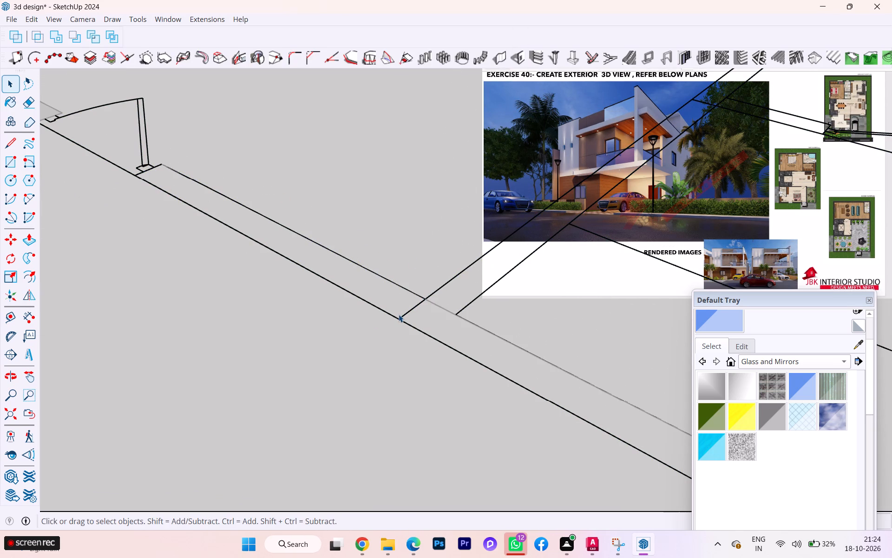
click(400, 319)
click(403, 315)
key(Delete)
click(334, 357)
Move the floor plan linework from the window's jamb corner onto the edge of the traced side wall.
scroll(328, 321, down, 3)
scroll(328, 321, up, 1)
scroll(353, 335, down, 1)
scroll(354, 338, up, 3)
scroll(354, 339, down, 1)
scroll(355, 342, up, 1)
scroll(355, 343, down, 2)
scroll(365, 351, up, 1)
scroll(365, 351, down, 8)
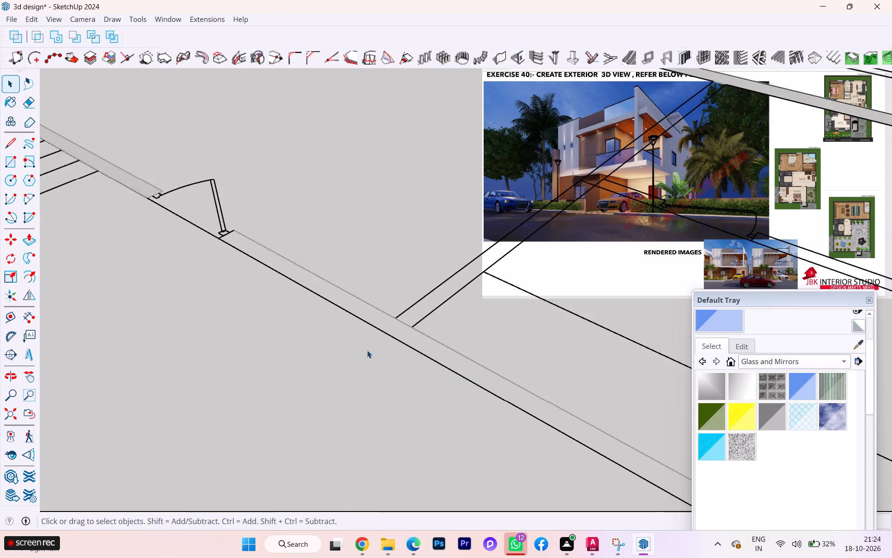
scroll(374, 345, up, 3)
scroll(374, 345, down, 11)
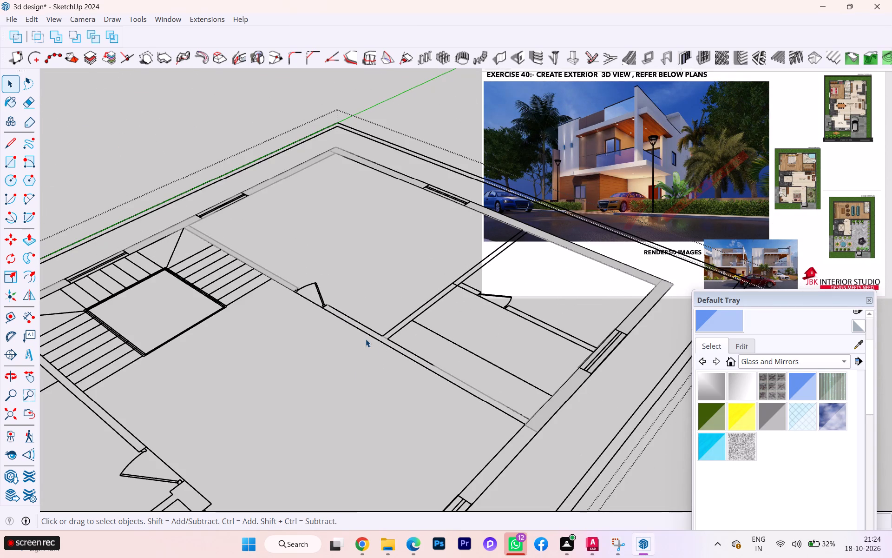
key(space)
click(659, 452)
scroll(575, 394, down, 1)
middle_drag(575, 393, 581, 419)
scroll(577, 387, up, 11)
scroll(587, 370, down, 2)
scroll(587, 370, up, 9)
scroll(587, 362, down, 2)
scroll(587, 362, up, 5)
scroll(584, 353, down, 1)
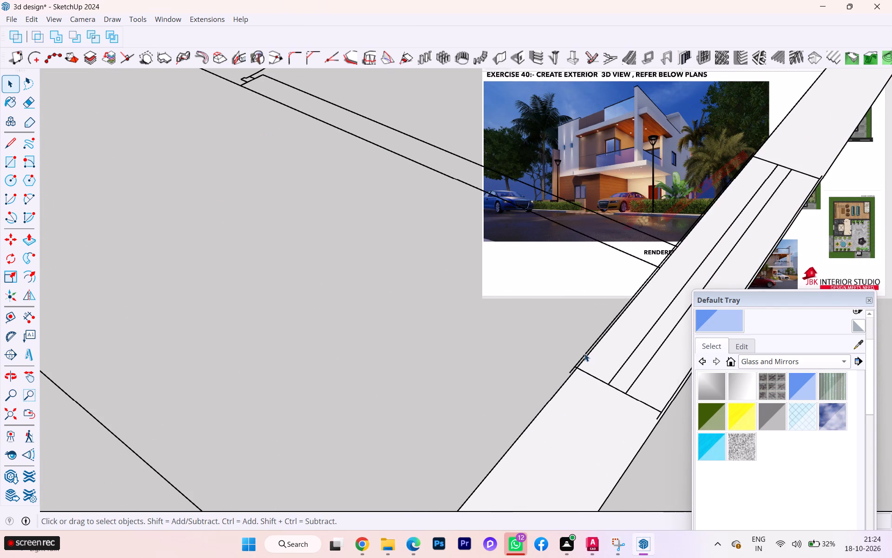
scroll(584, 351, down, 4)
scroll(584, 351, up, 6)
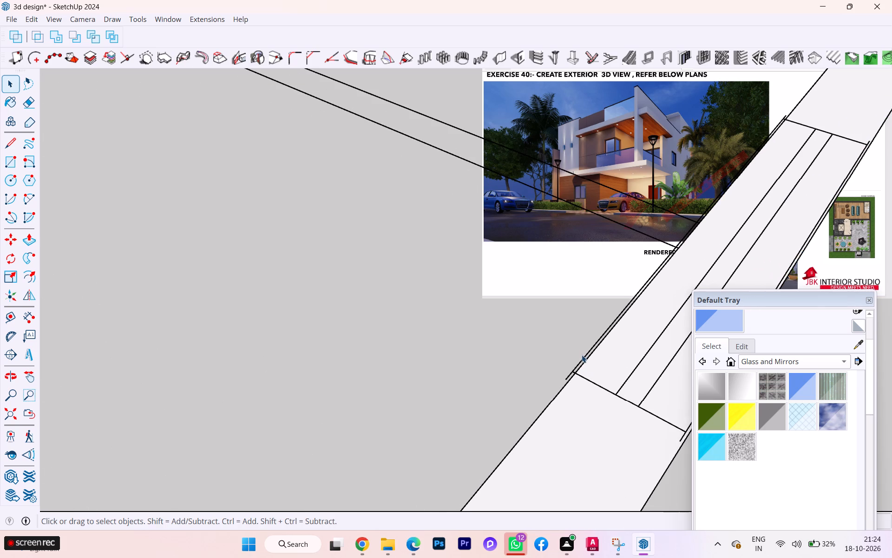
click(583, 359)
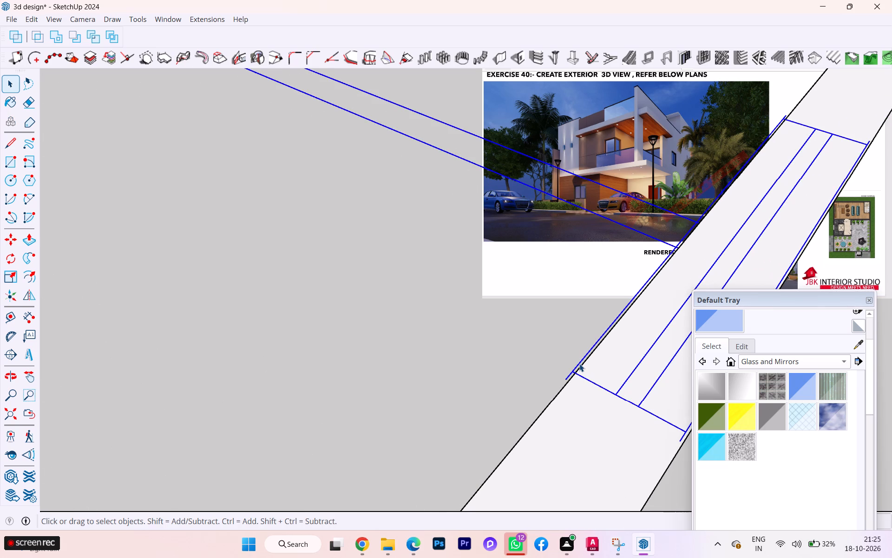
scroll(580, 362, down, 4)
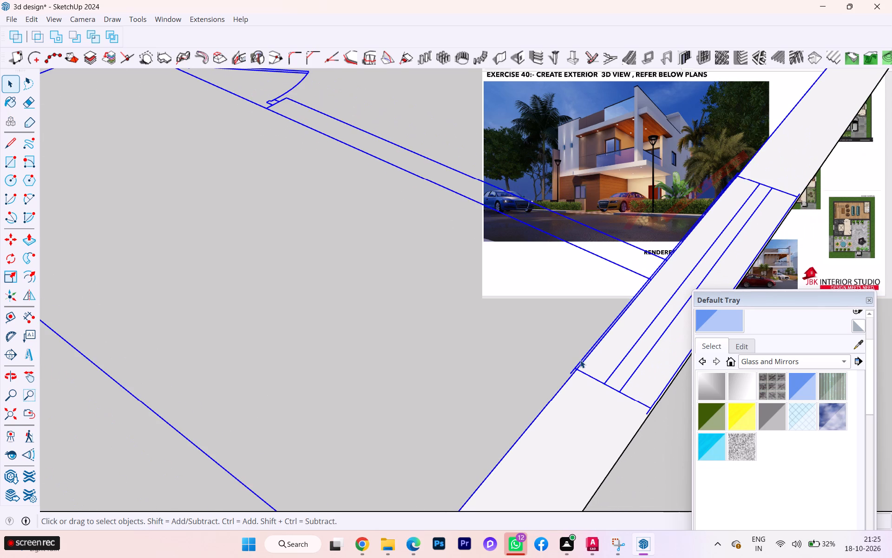
scroll(580, 360, down, 2)
scroll(581, 363, up, 3)
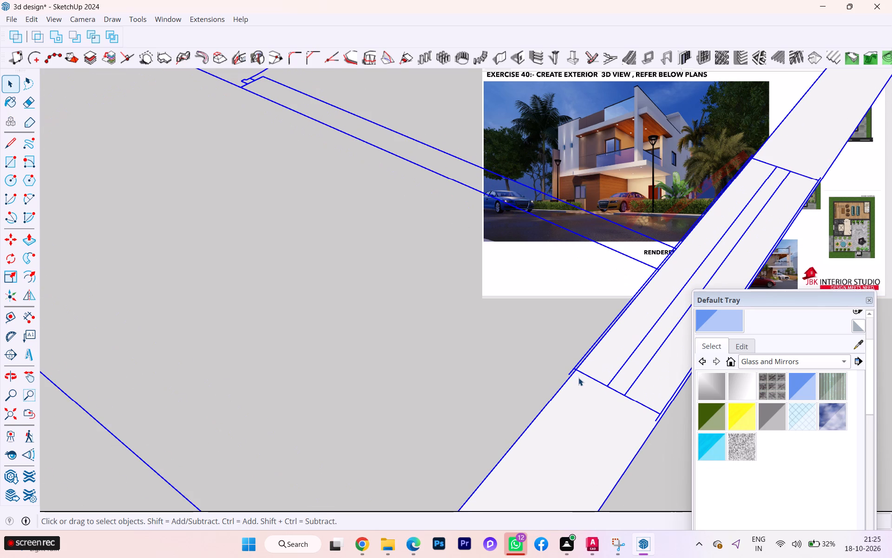
key(m)
key(Return)
scroll(579, 372, up, 5)
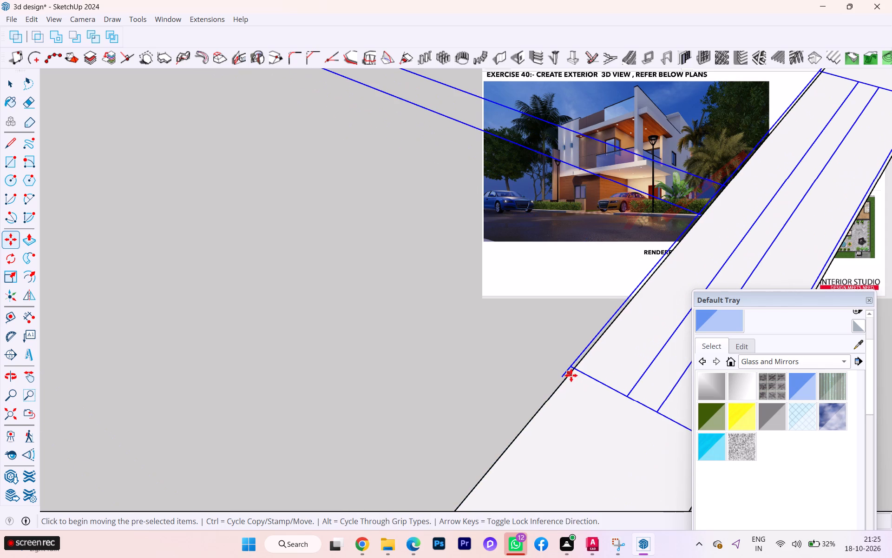
click(563, 376)
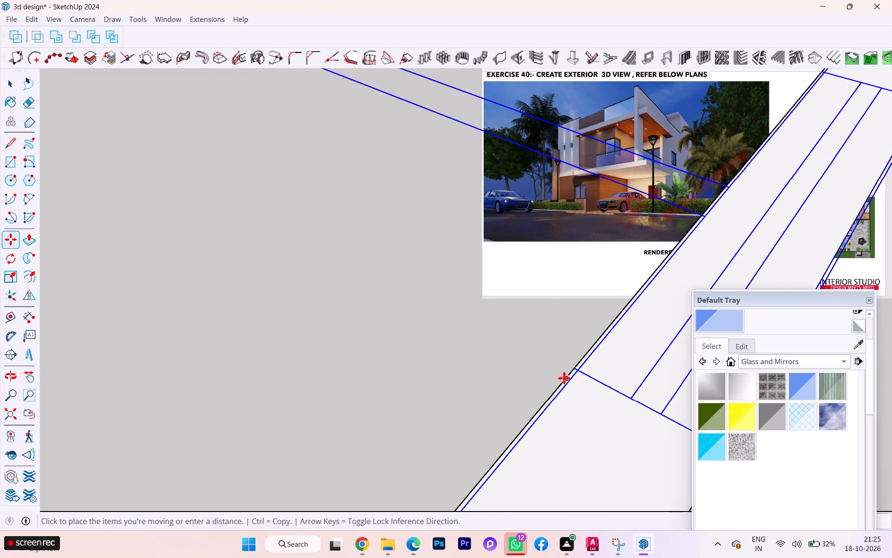
scroll(564, 378, up, 4)
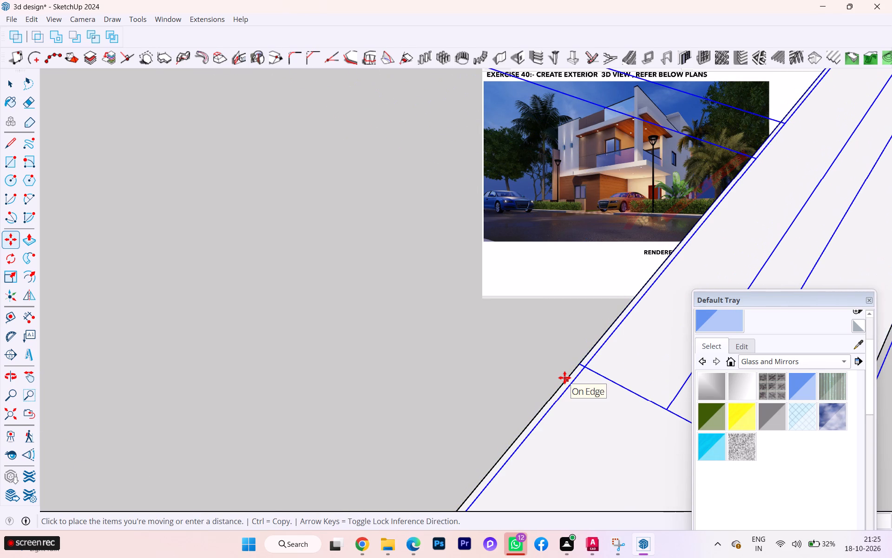
click(564, 378)
scroll(516, 319, down, 3)
scroll(493, 318, up, 1)
scroll(485, 316, down, 1)
scroll(450, 306, up, 1)
scroll(450, 306, down, 2)
scroll(450, 306, up, 1)
scroll(450, 306, down, 1)
key(space)
click(373, 303)
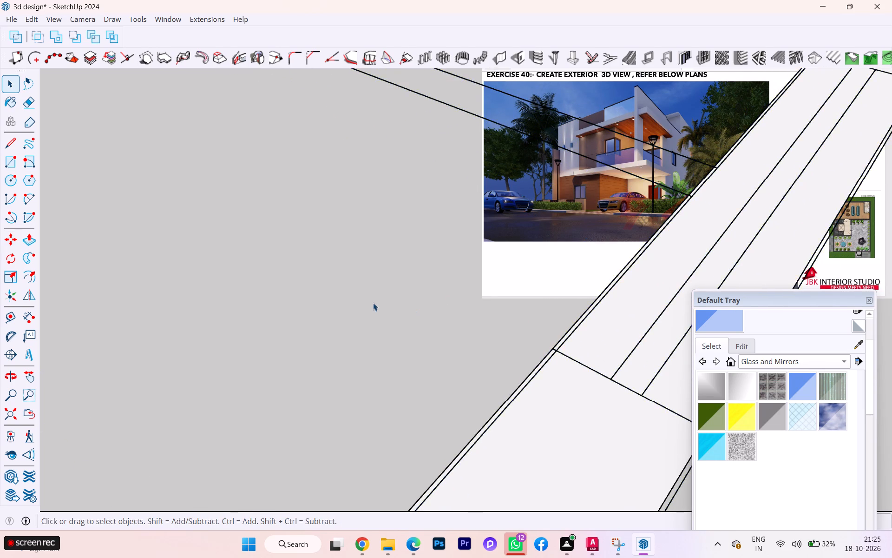
Push/Pull the outer side wall with the window, opposite the staircase, up to a height of 10'.
scroll(445, 296, down, 2)
scroll(455, 297, up, 1)
scroll(463, 298, down, 2)
scroll(482, 301, up, 2)
scroll(486, 302, down, 1)
scroll(510, 316, up, 2)
scroll(510, 317, down, 15)
scroll(544, 338, down, 5)
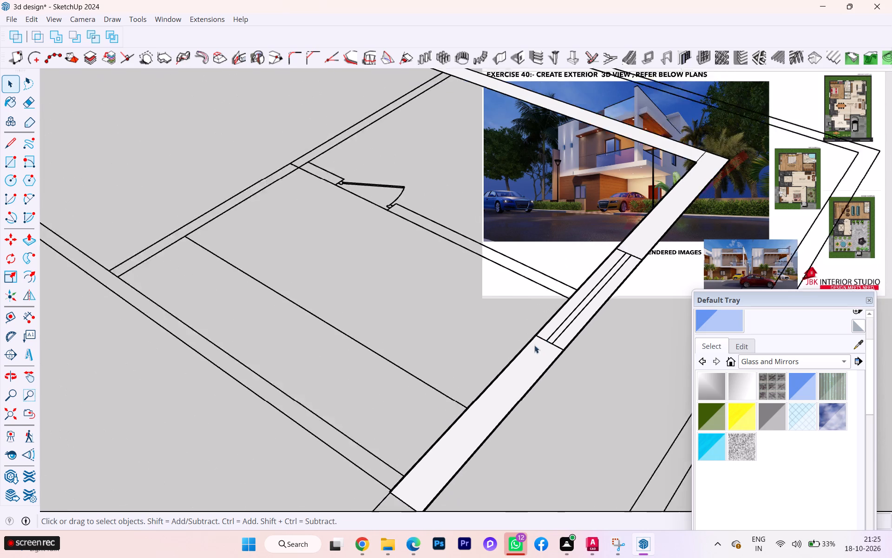
scroll(534, 345, down, 2)
scroll(527, 351, up, 1)
scroll(526, 352, down, 1)
scroll(471, 464, up, 9)
scroll(411, 435, down, 3)
click(431, 434)
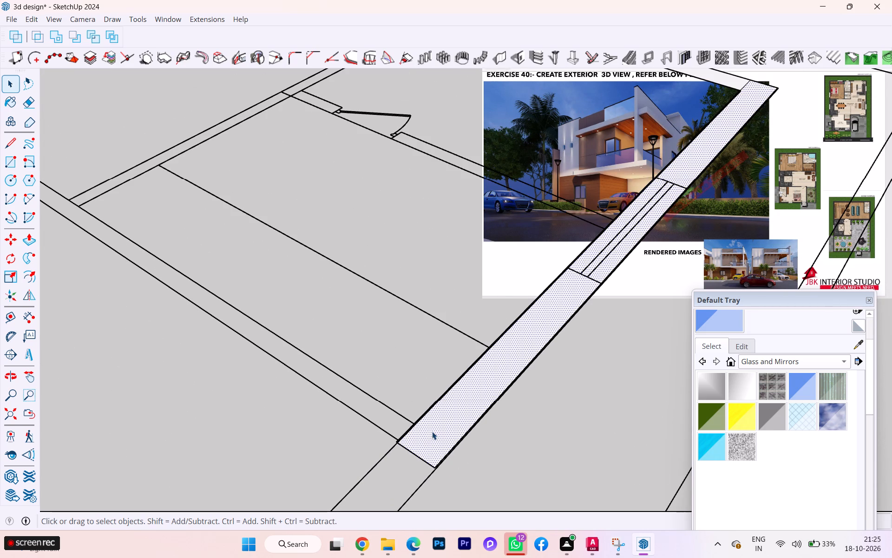
key(p)
click(432, 432)
scroll(432, 399, down, 5)
scroll(439, 392, up, 3)
scroll(439, 392, down, 1)
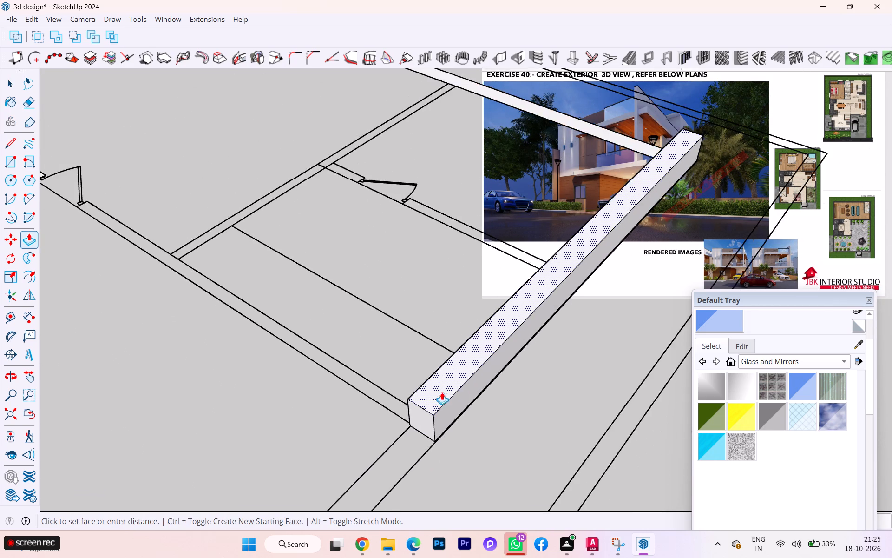
scroll(442, 392, down, 2)
scroll(447, 379, up, 1)
scroll(447, 379, down, 7)
scroll(449, 366, up, 1)
scroll(449, 366, down, 2)
scroll(401, 333, down, 2)
scroll(401, 333, up, 1)
scroll(401, 333, down, 3)
scroll(395, 286, down, 1)
key(1)
text(0')
key(Return)
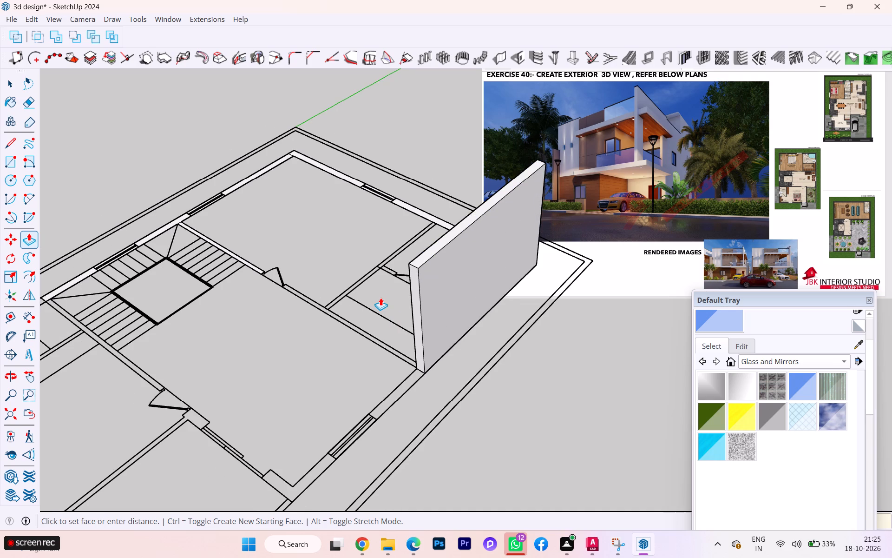
Push/Pull the staircase-side outer wall up to the top of the 10' wall.
click(164, 221)
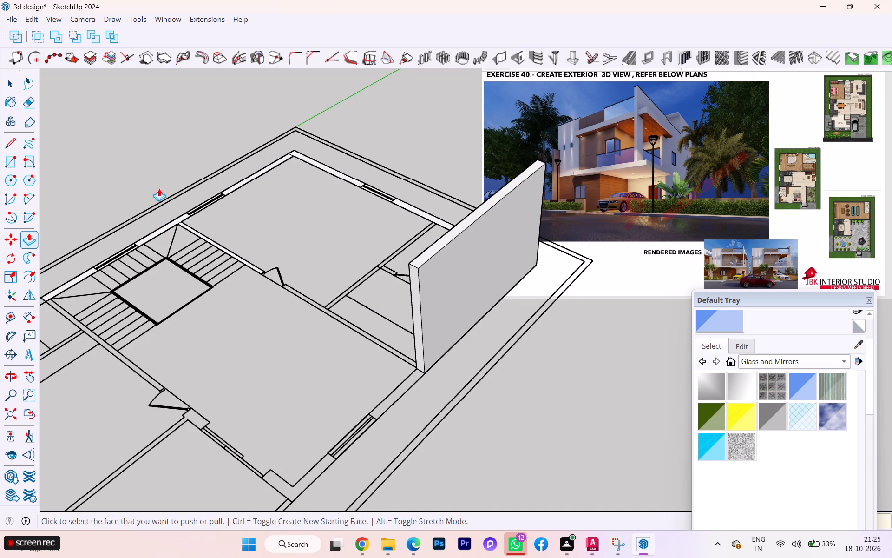
scroll(249, 179, up, 3)
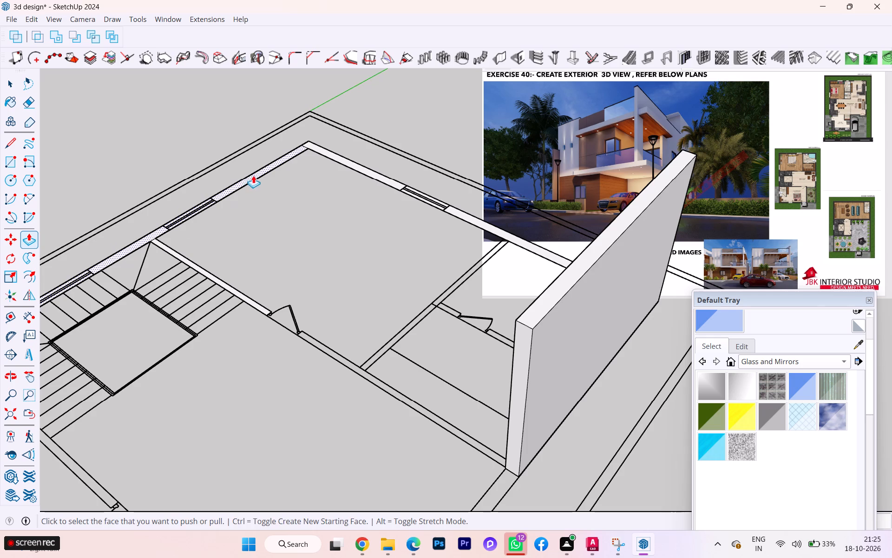
click(253, 174)
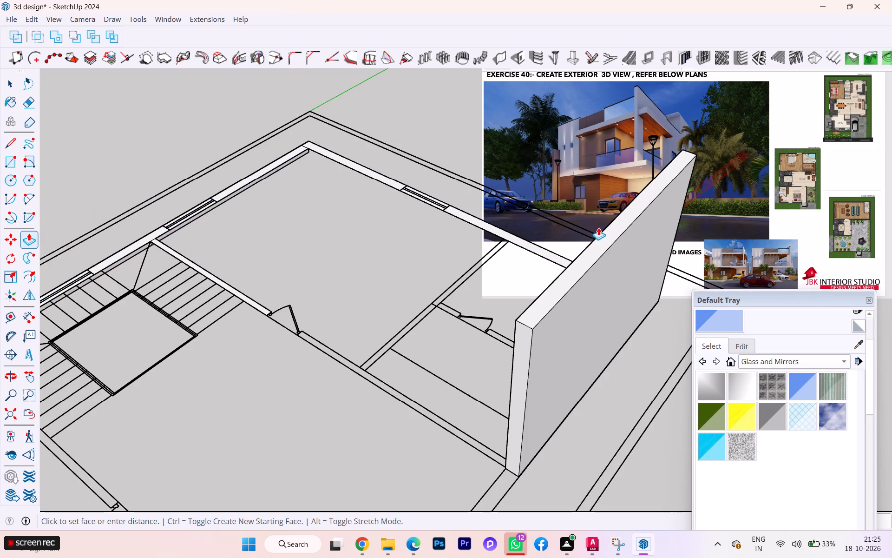
click(660, 172)
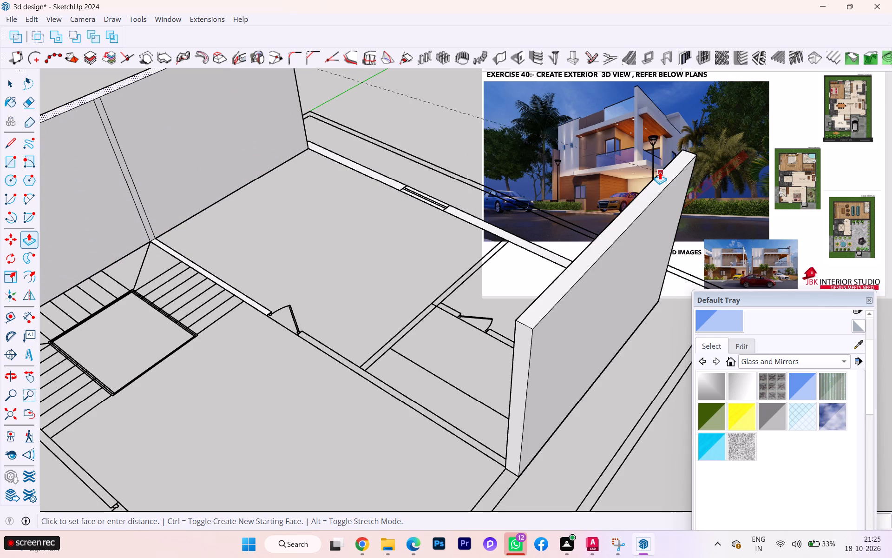
Push/Pull the rear outer wall between the two raised side walls up to the same top level.
click(366, 166)
scroll(374, 176, up, 2)
click(377, 173)
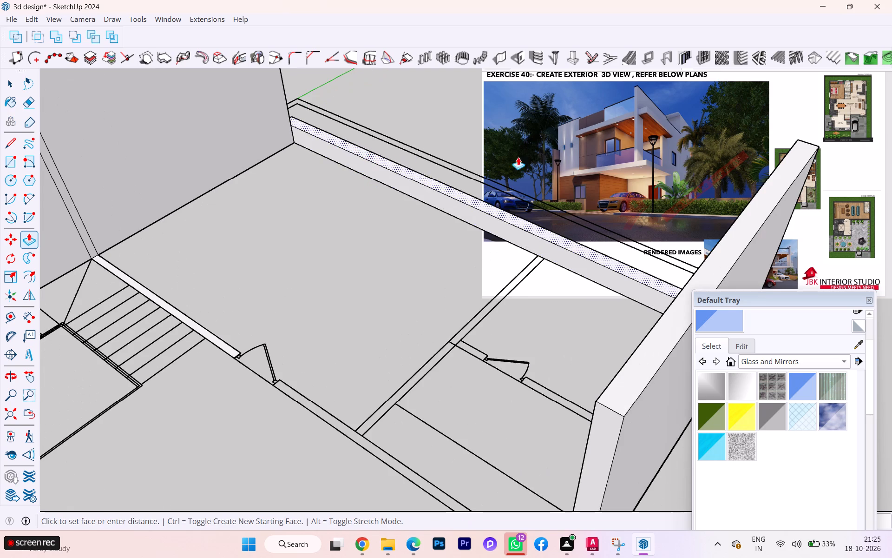
click(784, 160)
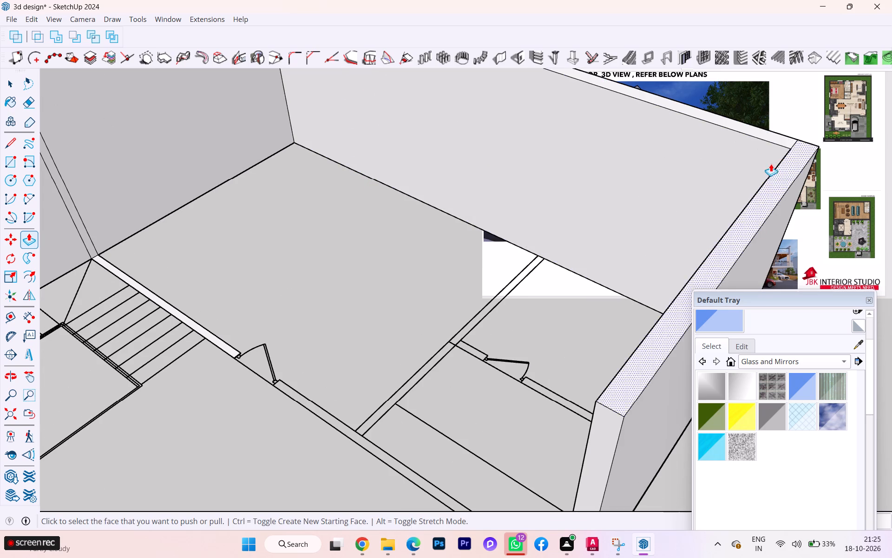
Erase the seam edges on top of the raised walls at the two rear corners.
key(space)
key(e)
scroll(827, 149, up, 1)
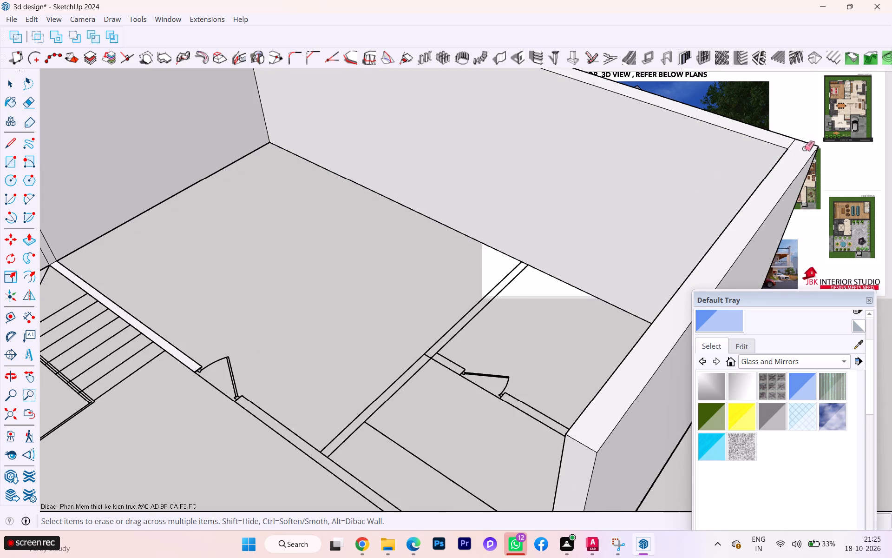
click(791, 143)
scroll(794, 167, down, 3)
scroll(710, 212, down, 6)
scroll(709, 214, up, 1)
scroll(709, 215, down, 3)
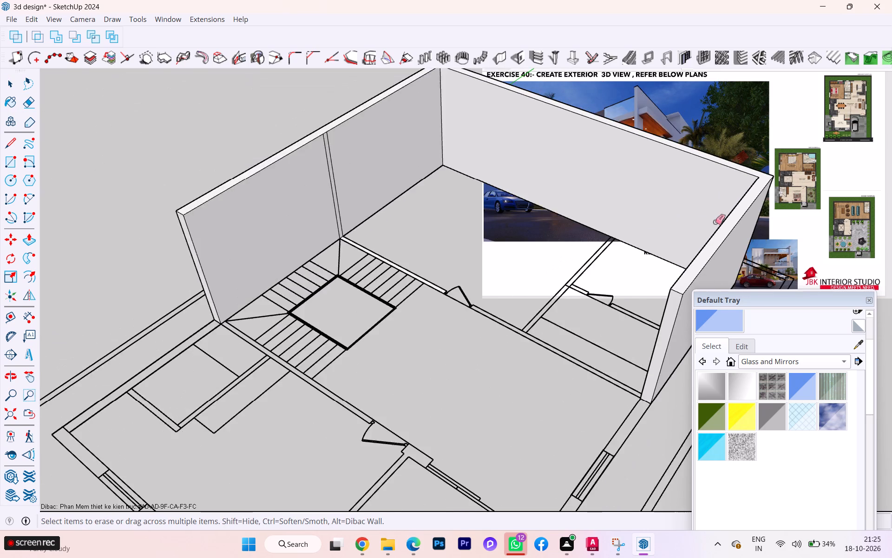
scroll(715, 222, down, 2)
scroll(477, 124, up, 4)
scroll(528, 106, up, 2)
scroll(528, 106, down, 1)
scroll(528, 106, up, 8)
click(507, 102)
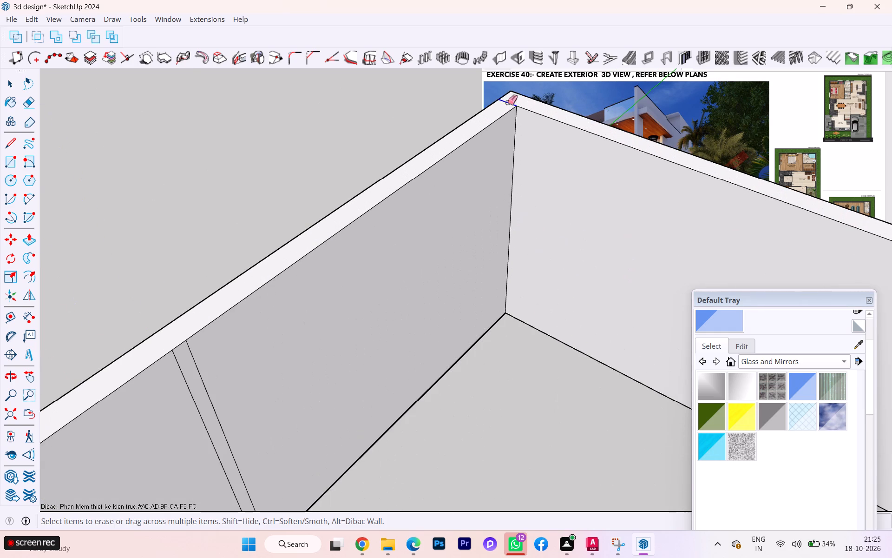
Erase the two vertical lines on the inner face of the staircase-side wall.
scroll(538, 131, down, 8)
scroll(348, 203, up, 1)
scroll(348, 203, down, 2)
scroll(348, 203, up, 1)
scroll(348, 203, down, 2)
scroll(366, 189, up, 1)
scroll(366, 190, down, 3)
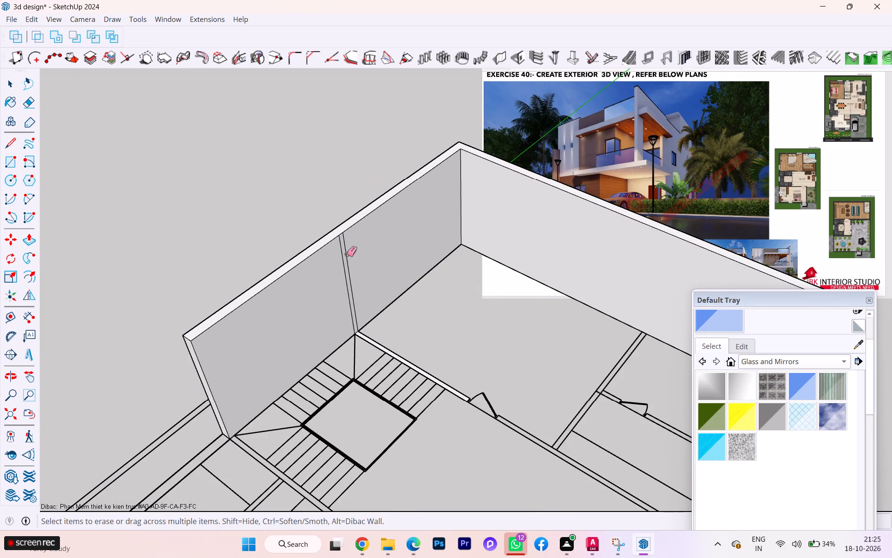
click(347, 254)
click(344, 256)
click(343, 259)
key(space)
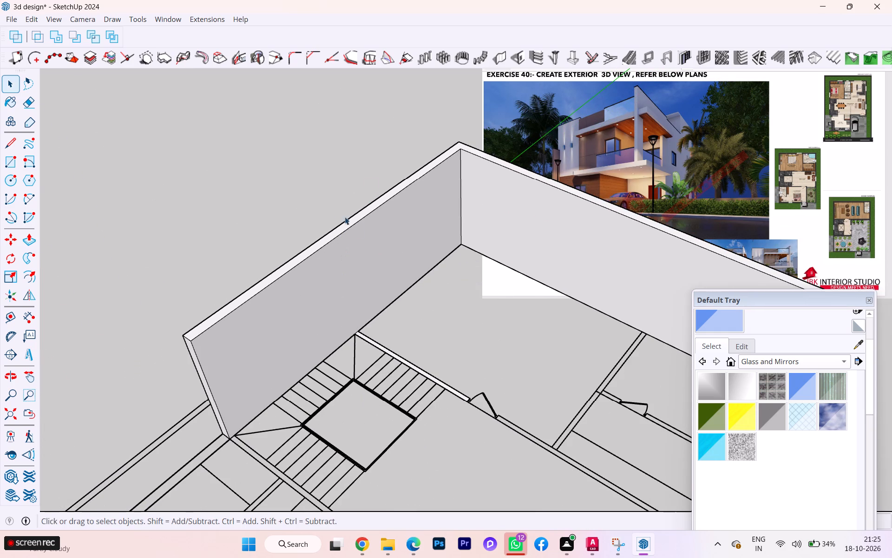
Push/Pull the partition behind the staircase, up to the near door jamb, to the top of the outer walls.
scroll(249, 170, down, 2)
scroll(249, 170, up, 4)
scroll(249, 171, down, 1)
scroll(188, 212, down, 2)
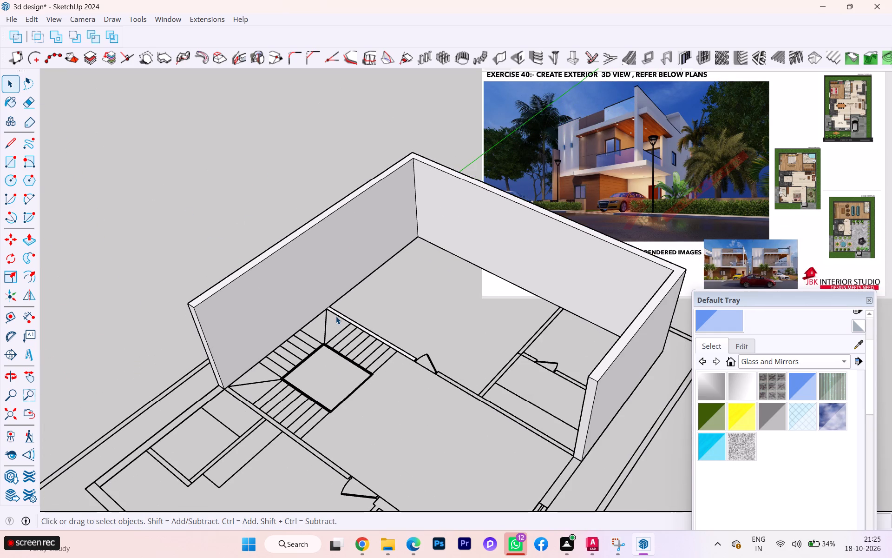
key(p)
click(389, 338)
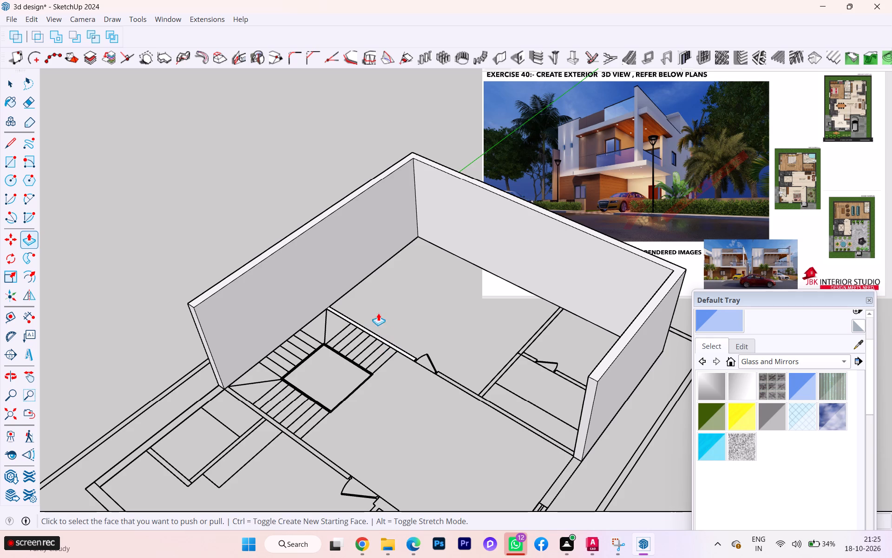
scroll(379, 323, up, 4)
scroll(378, 332, down, 1)
scroll(378, 332, up, 3)
scroll(378, 332, down, 3)
scroll(378, 332, up, 2)
click(369, 339)
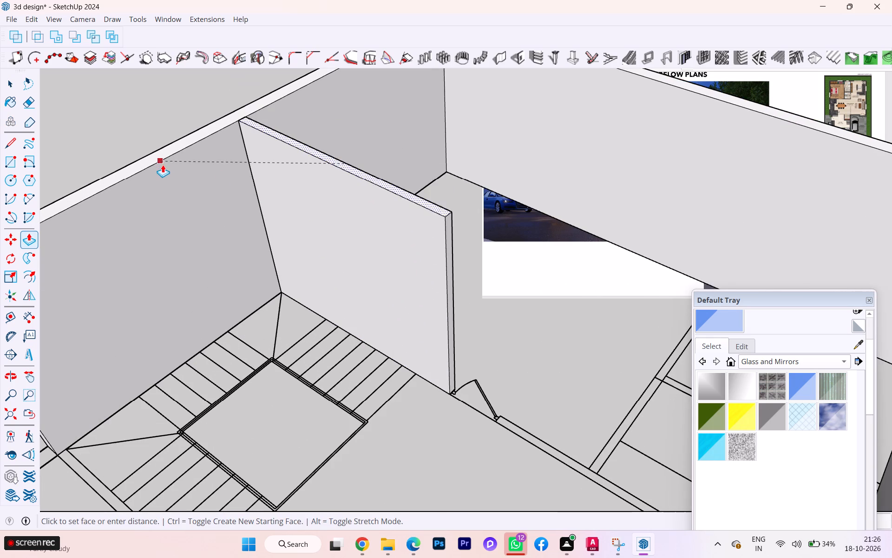
click(138, 174)
key(space)
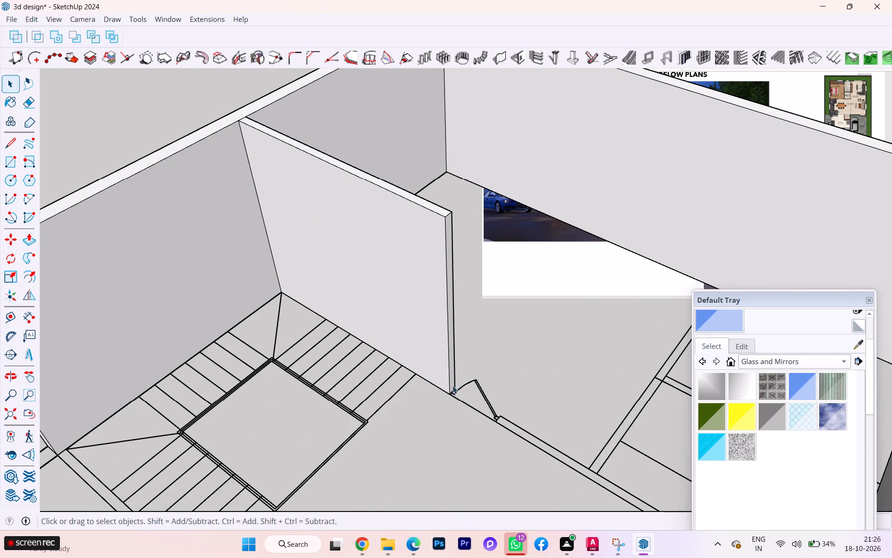
Switch to the workbook PDF and examine the wall layout around the staircase on the Second Floor Plan.
click(413, 398)
scroll(333, 248, down, 14)
scroll(318, 239, up, 1)
scroll(318, 239, down, 10)
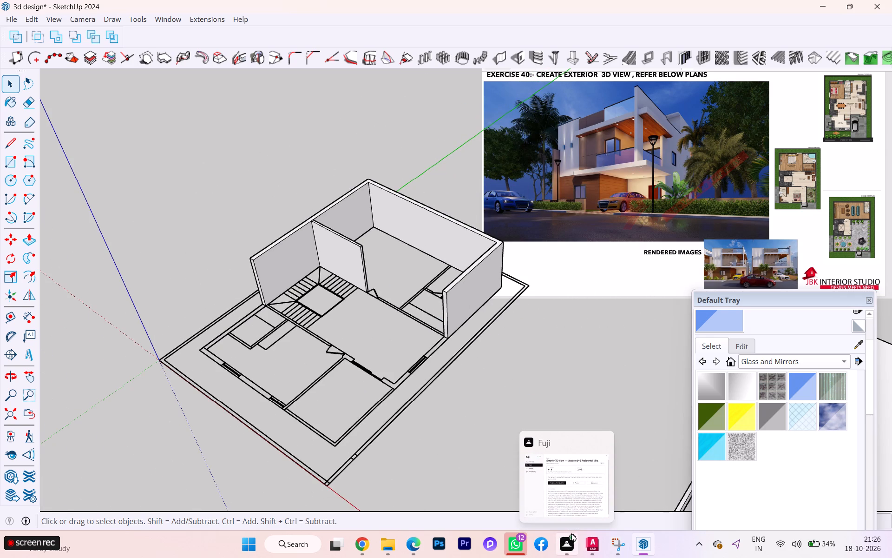
click(435, 504)
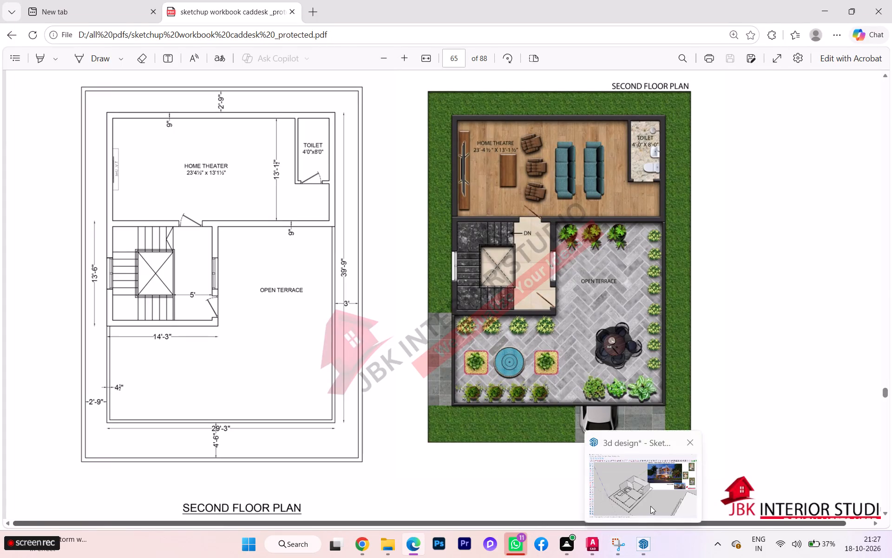
Back in SketchUp, draw a rectangle over the front staircase wall strip, from the raised side wall to the last tread line.
click(650, 506)
scroll(424, 274, down, 2)
middle_drag(424, 274, 570, 308)
scroll(415, 298, up, 4)
scroll(415, 298, down, 1)
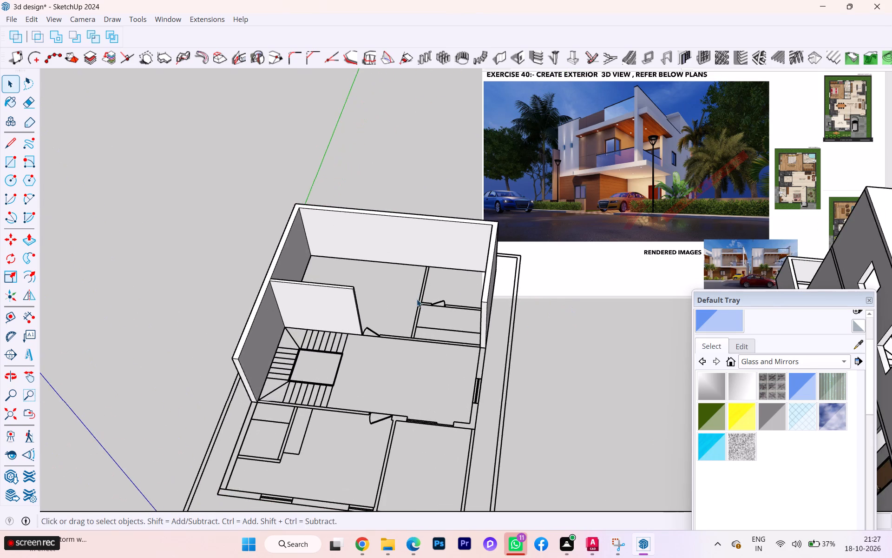
scroll(432, 306, up, 1)
scroll(348, 319, down, 2)
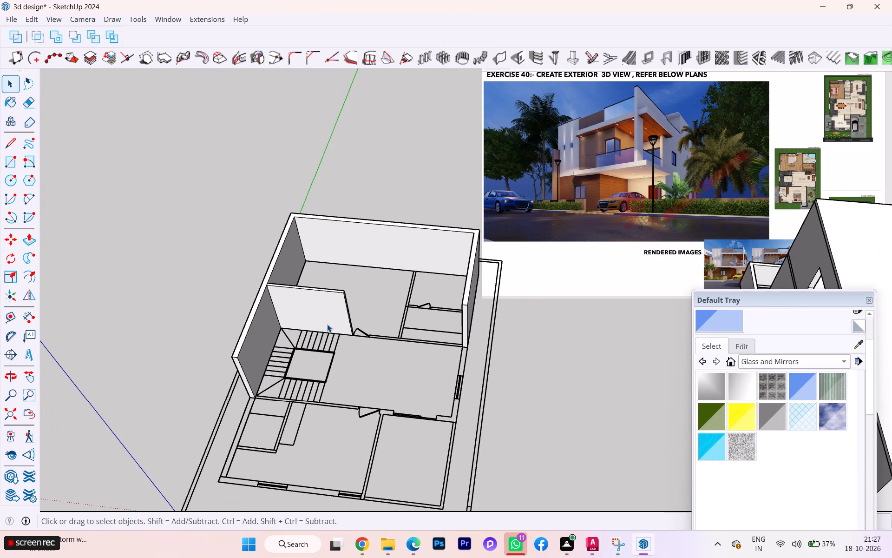
scroll(245, 395, up, 3)
scroll(258, 399, down, 1)
scroll(258, 399, up, 5)
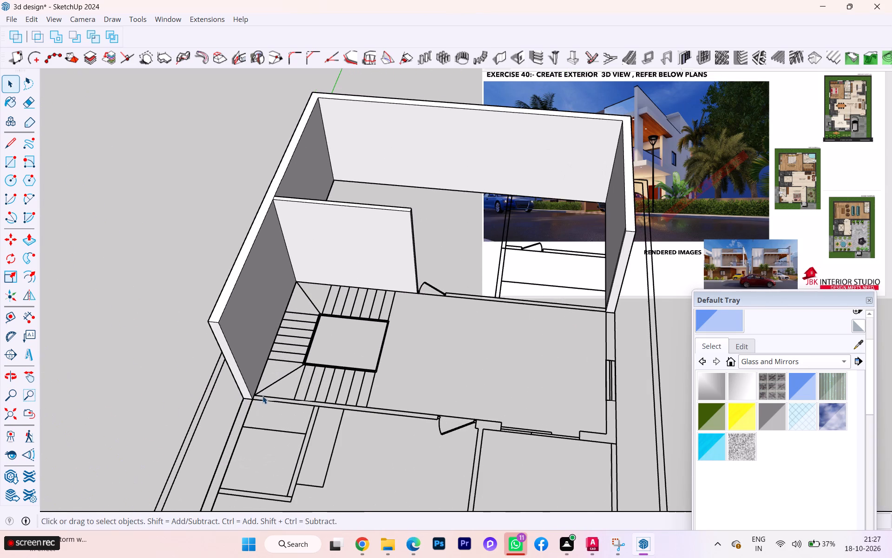
scroll(260, 400, up, 1)
scroll(260, 400, down, 1)
scroll(260, 400, up, 5)
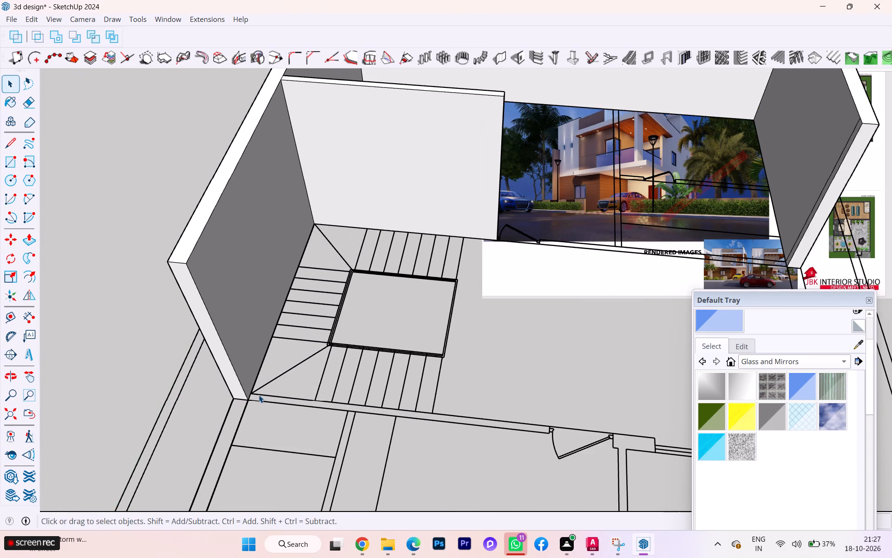
key(r)
scroll(255, 393, up, 4)
click(253, 394)
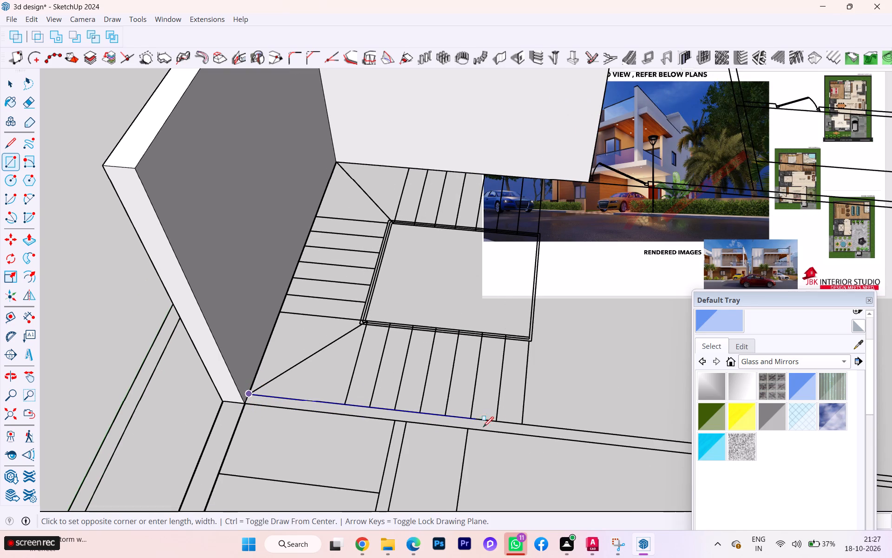
click(523, 436)
Push/Pull the new front staircase wall strip up to the top level of the raised side wall.
scroll(500, 430, down, 8)
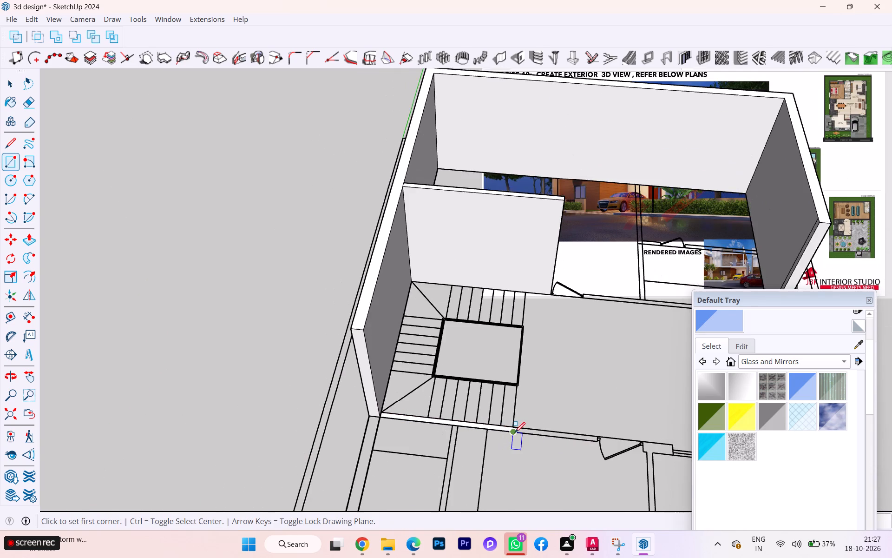
scroll(515, 432, down, 4)
scroll(515, 432, up, 4)
scroll(518, 428, down, 4)
scroll(518, 427, up, 2)
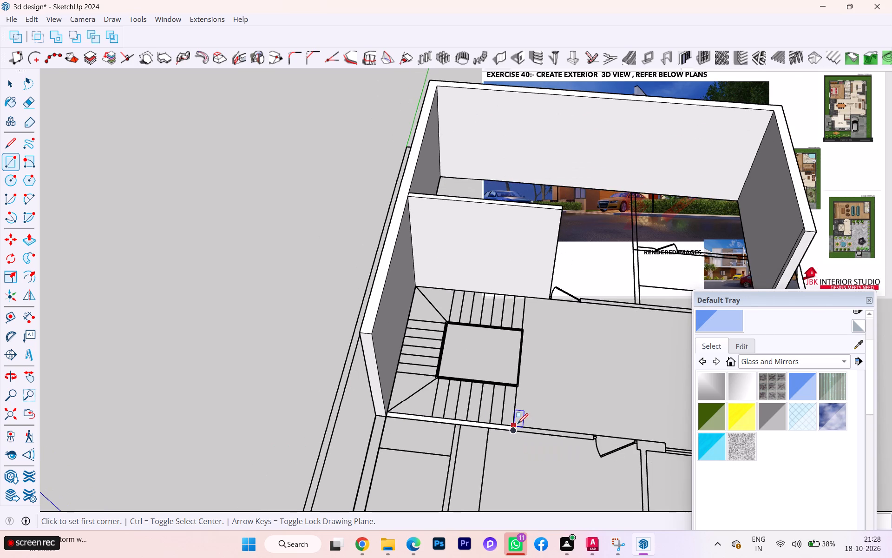
scroll(498, 399, down, 2)
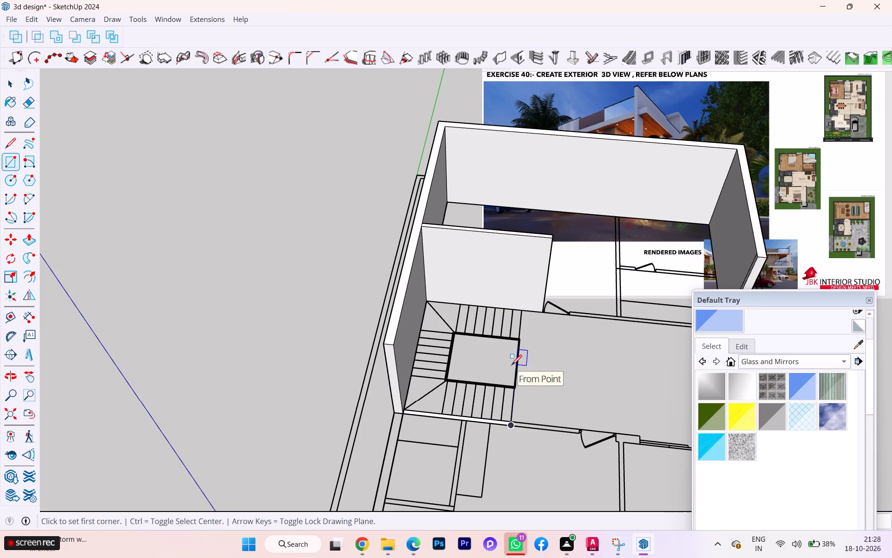
key(space)
scroll(420, 410, up, 2)
scroll(437, 403, down, 1)
scroll(437, 403, up, 8)
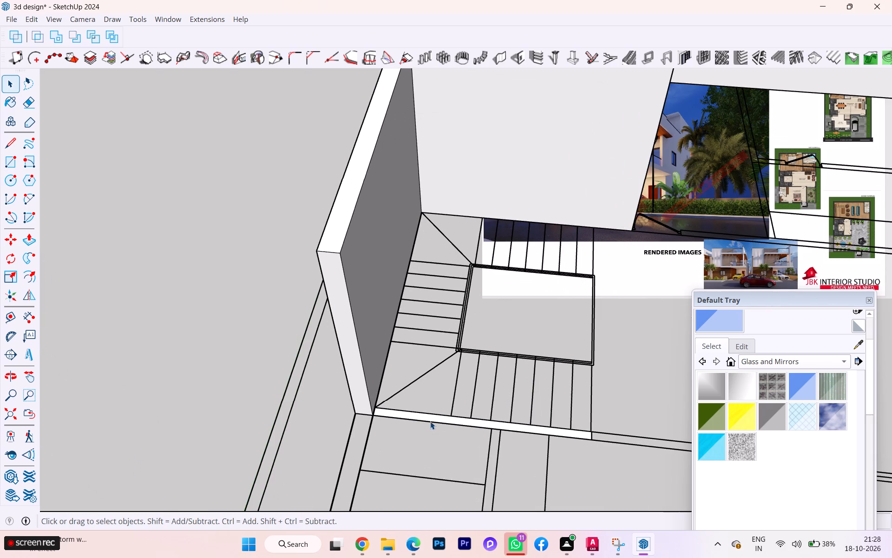
key(p)
click(429, 416)
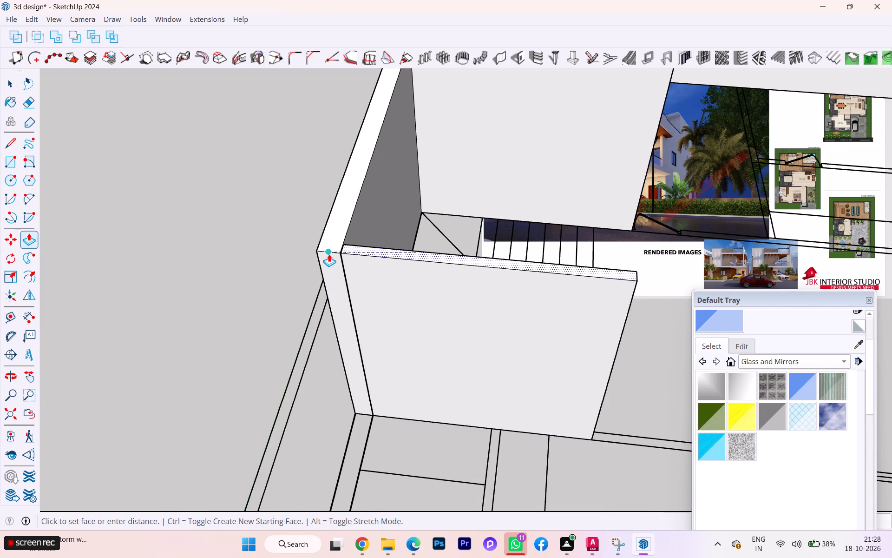
click(329, 254)
key(space)
click(337, 304)
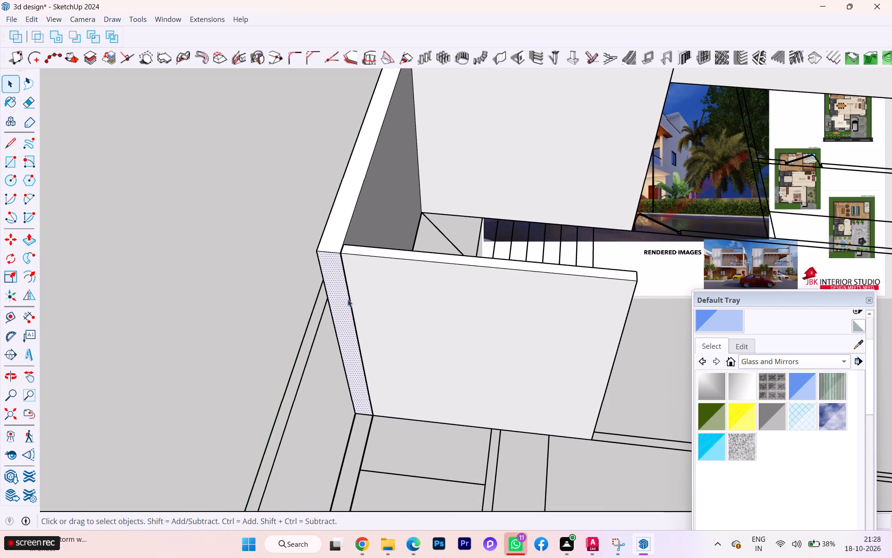
Push/Pull the thin end face of the front staircase wall to close its gap with the side wall.
scroll(344, 262, up, 8)
scroll(341, 249, down, 1)
scroll(341, 249, up, 4)
scroll(338, 255, down, 1)
scroll(338, 255, up, 1)
middle_drag(338, 256, 386, 257)
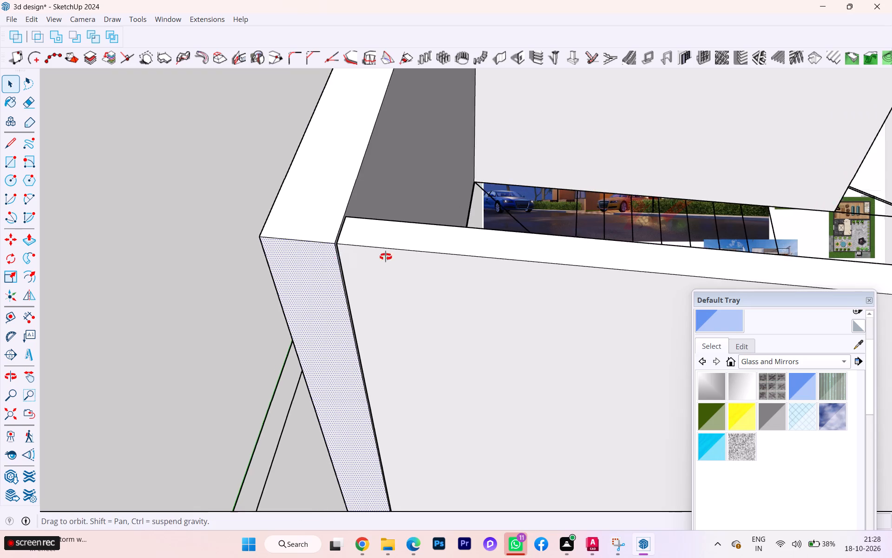
middle_drag(386, 257, 487, 256)
scroll(348, 295, up, 8)
scroll(321, 291, down, 3)
scroll(319, 290, up, 2)
scroll(318, 290, down, 1)
scroll(317, 290, up, 1)
scroll(316, 291, down, 1)
scroll(316, 291, up, 13)
scroll(315, 295, down, 4)
scroll(315, 295, up, 1)
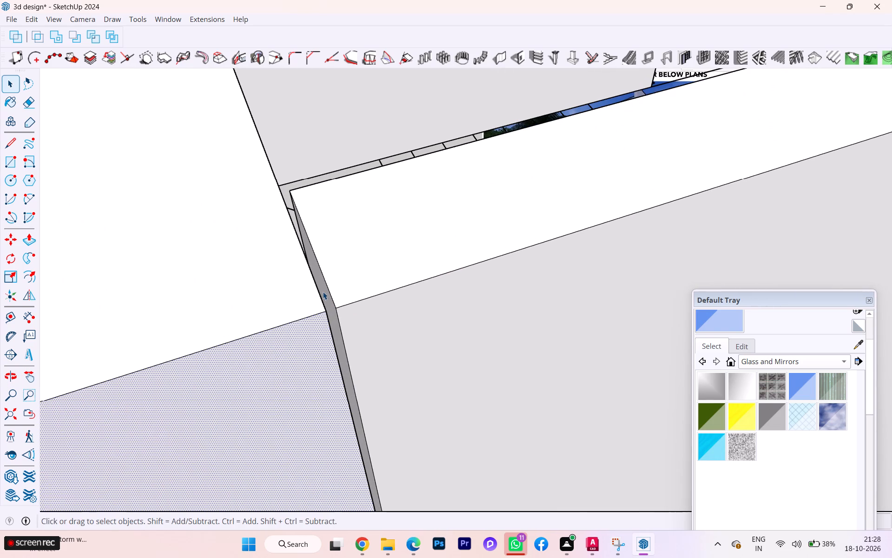
click(324, 291)
key(p)
click(324, 291)
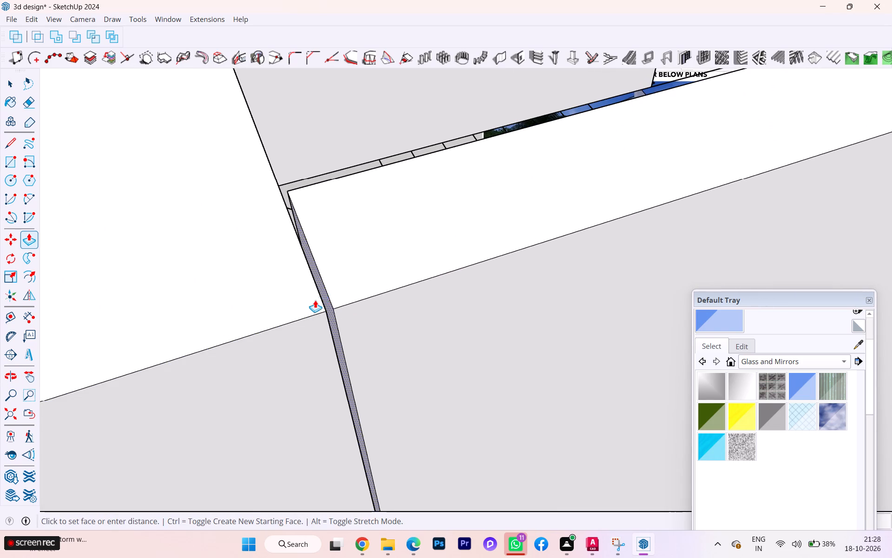
click(318, 301)
key(space)
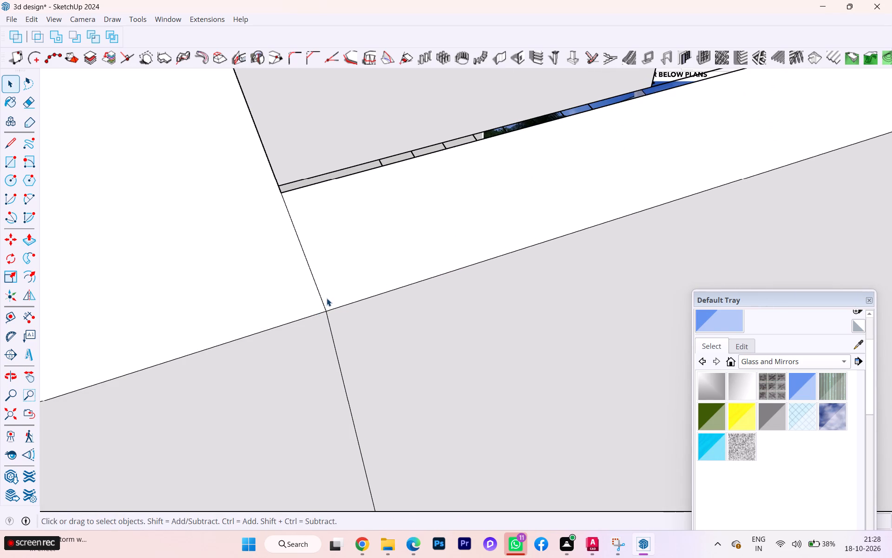
Erase the seam edges on the top and outer face where the front staircase wall meets the side wall.
key(e)
click(319, 283)
click(318, 292)
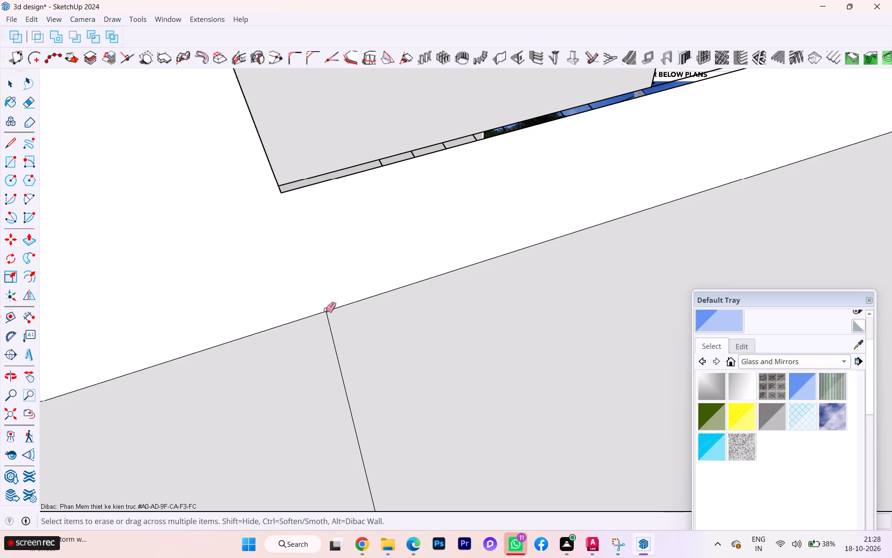
click(331, 323)
click(331, 327)
scroll(356, 307, down, 1)
scroll(357, 307, up, 2)
scroll(358, 307, down, 2)
scroll(358, 306, up, 2)
scroll(359, 306, down, 1)
scroll(369, 311, up, 1)
scroll(369, 311, down, 10)
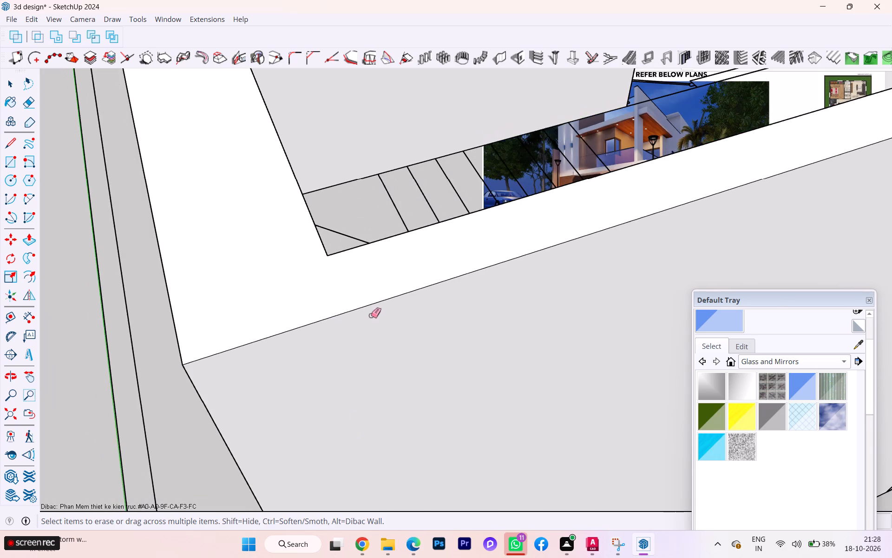
scroll(371, 317, up, 3)
scroll(371, 316, down, 9)
scroll(369, 314, up, 2)
scroll(369, 314, down, 4)
scroll(369, 314, up, 1)
scroll(369, 314, down, 12)
key(space)
click(252, 313)
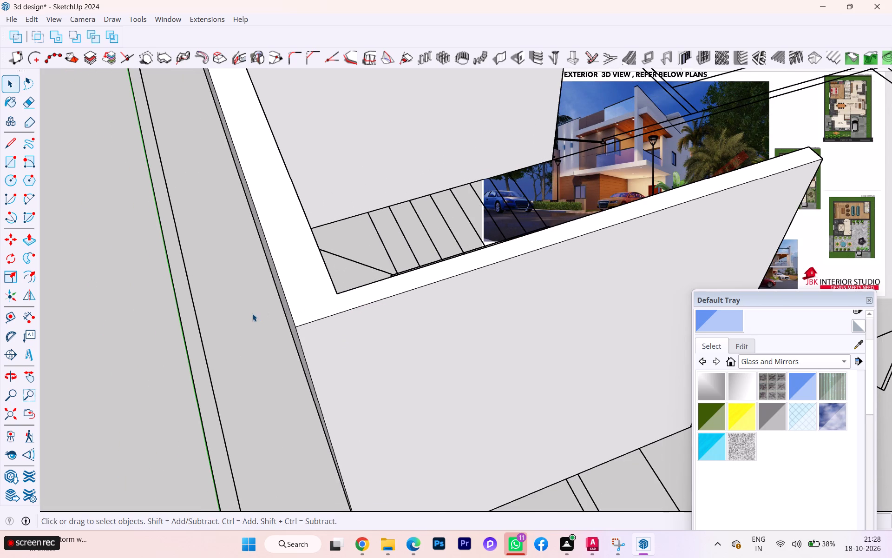
Examine the raised second-floor walls and their connected geometry from several sides, and compare them with the workbook's Second Floor Plan.
scroll(307, 310, up, 2)
scroll(308, 310, down, 8)
scroll(308, 317, up, 3)
scroll(308, 317, down, 3)
scroll(256, 310, up, 1)
scroll(256, 310, down, 4)
scroll(246, 307, up, 2)
scroll(246, 307, down, 5)
scroll(222, 292, up, 1)
scroll(222, 292, down, 6)
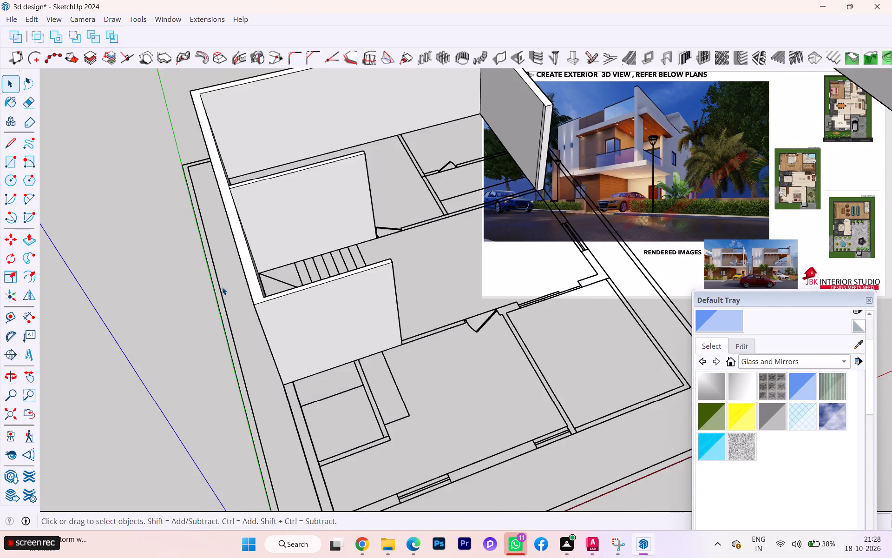
scroll(222, 287, down, 1)
scroll(224, 286, up, 2)
scroll(225, 286, down, 5)
scroll(244, 292, up, 1)
scroll(244, 292, down, 4)
middle_drag(252, 295, 248, 232)
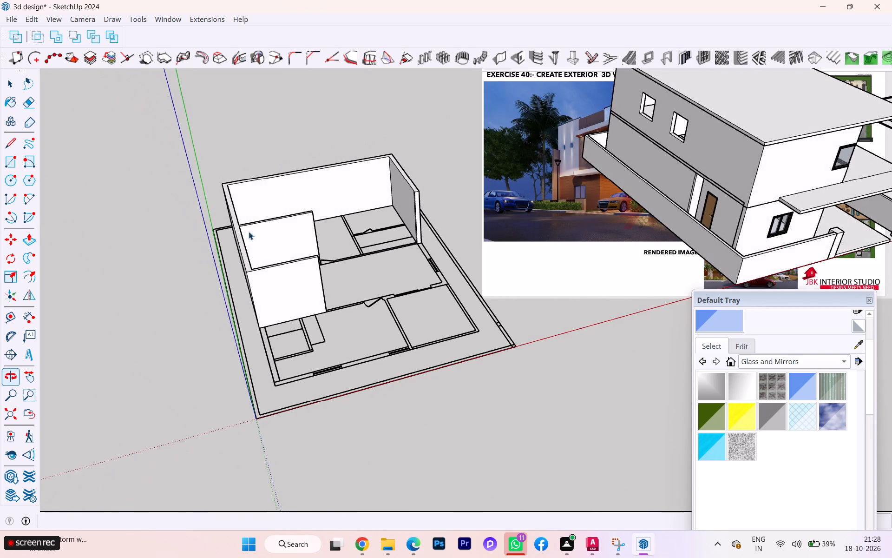
scroll(258, 238, down, 2)
middle_drag(266, 249, 385, 245)
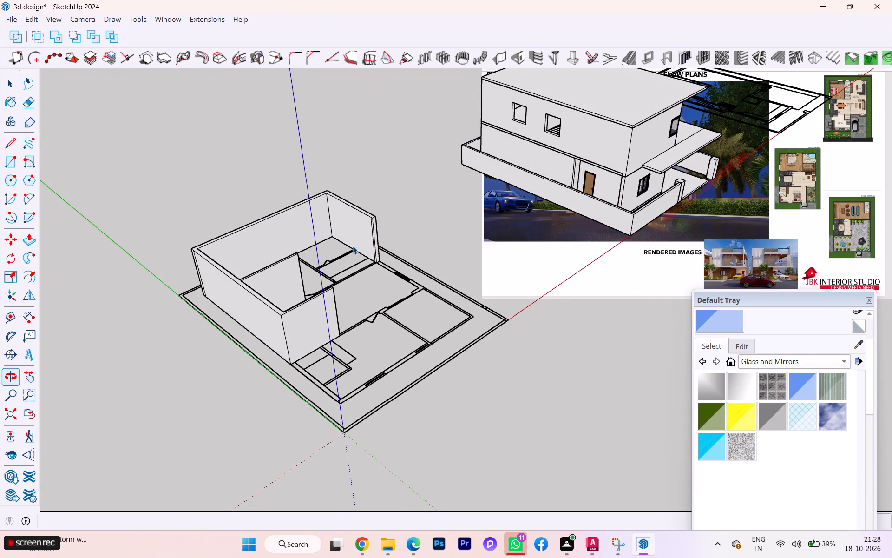
scroll(326, 250, down, 2)
triple_click(282, 302)
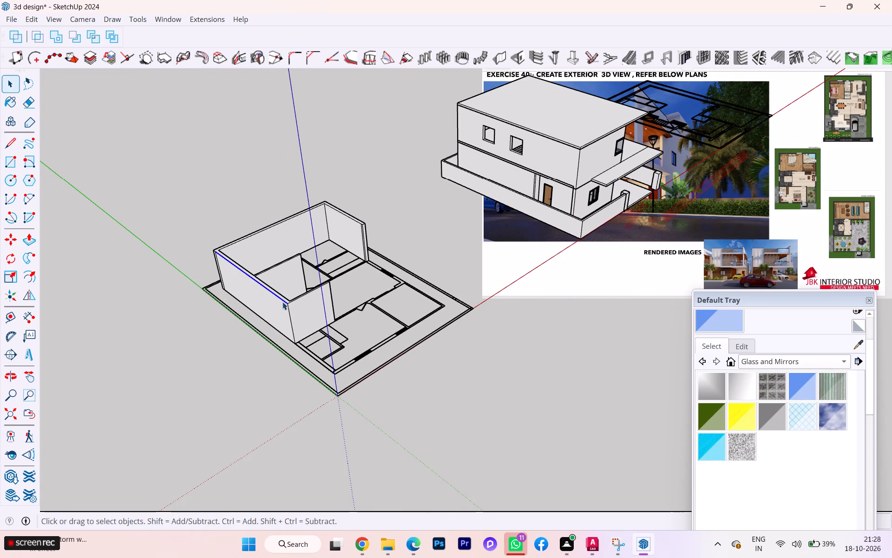
click(230, 355)
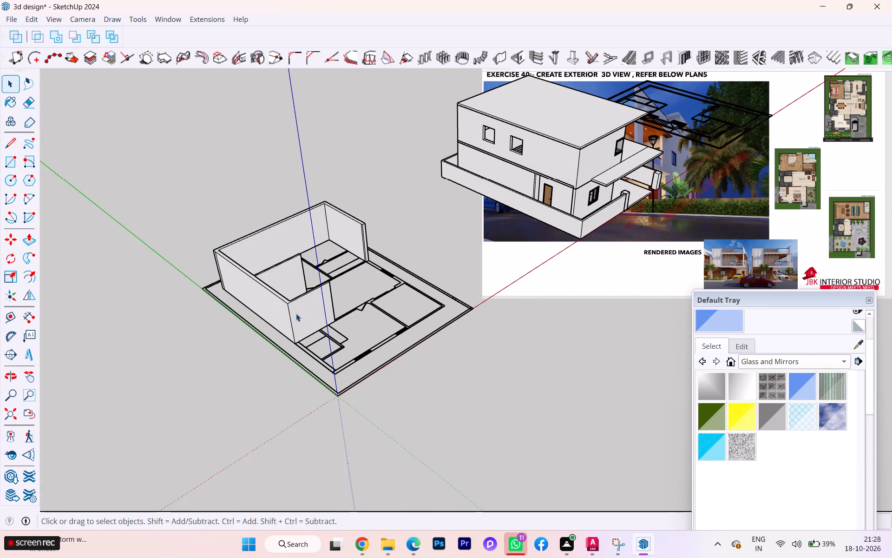
double_click(296, 311)
triple_click(293, 307)
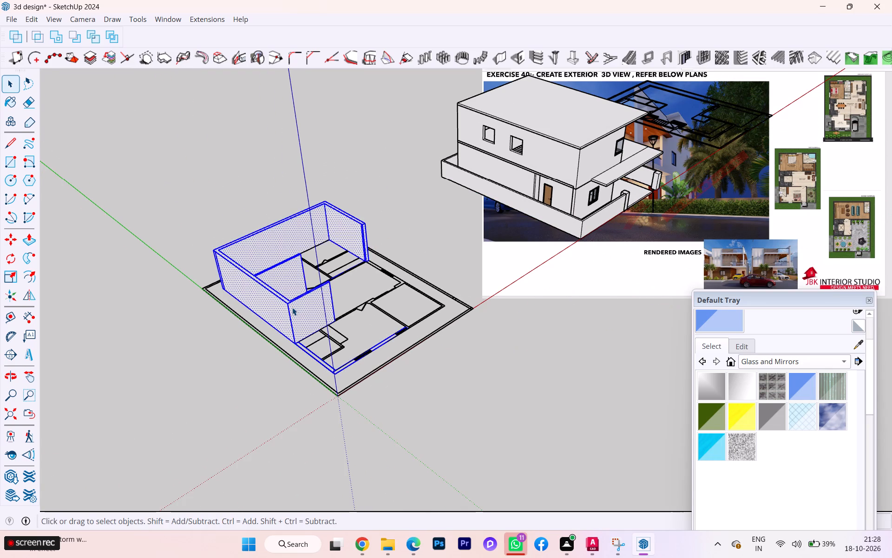
shift+scroll(295, 295, up, 2)
shift+scroll(295, 295, down, 1)
shift+scroll(295, 295, up, 2)
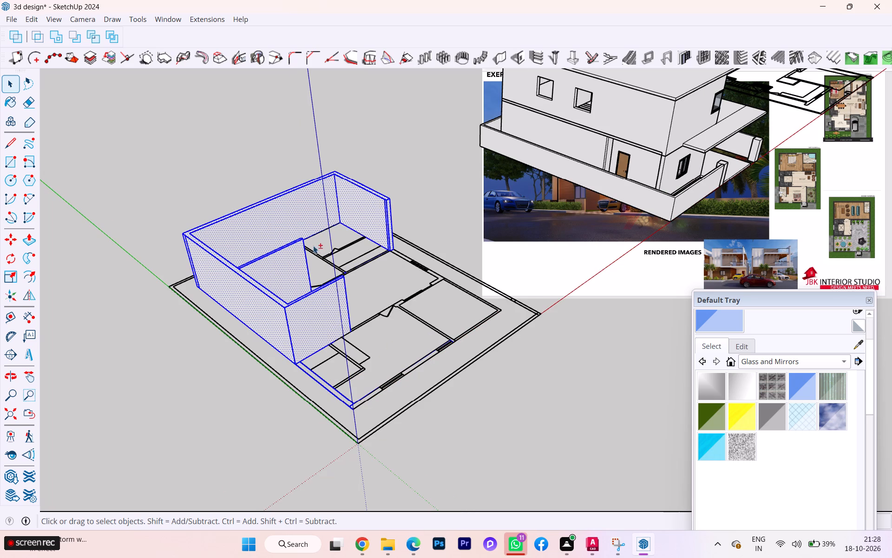
click(371, 313)
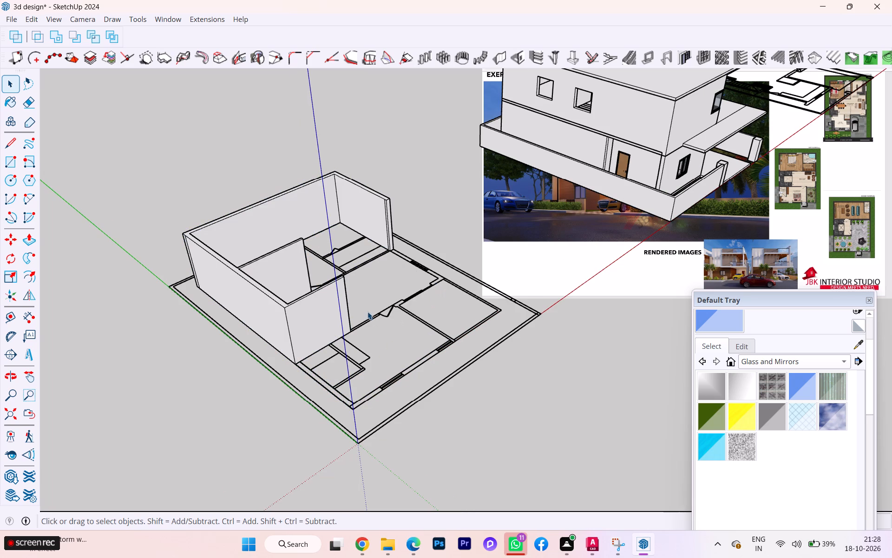
scroll(352, 275, up, 4)
scroll(353, 274, down, 1)
scroll(352, 274, up, 1)
scroll(348, 275, down, 1)
scroll(344, 276, up, 1)
scroll(320, 286, down, 1)
middle_drag(317, 290, 188, 324)
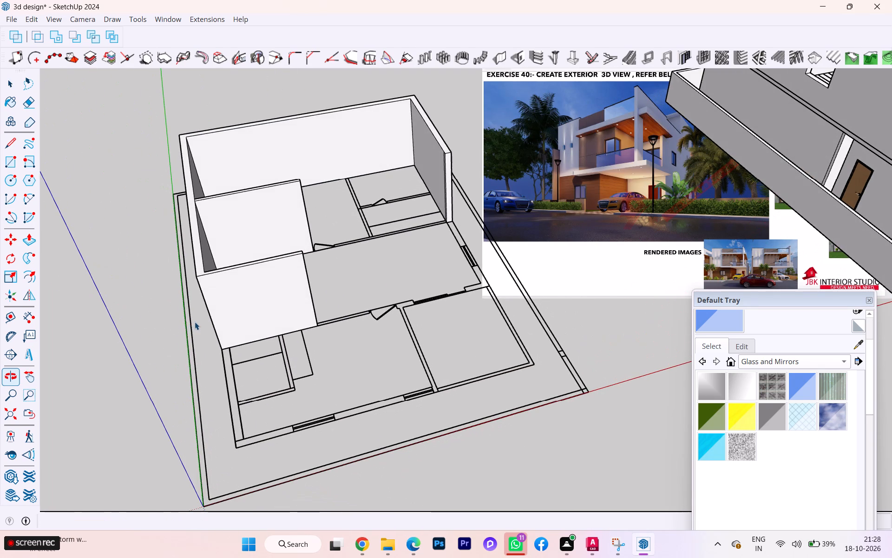
key(alt+Tab)
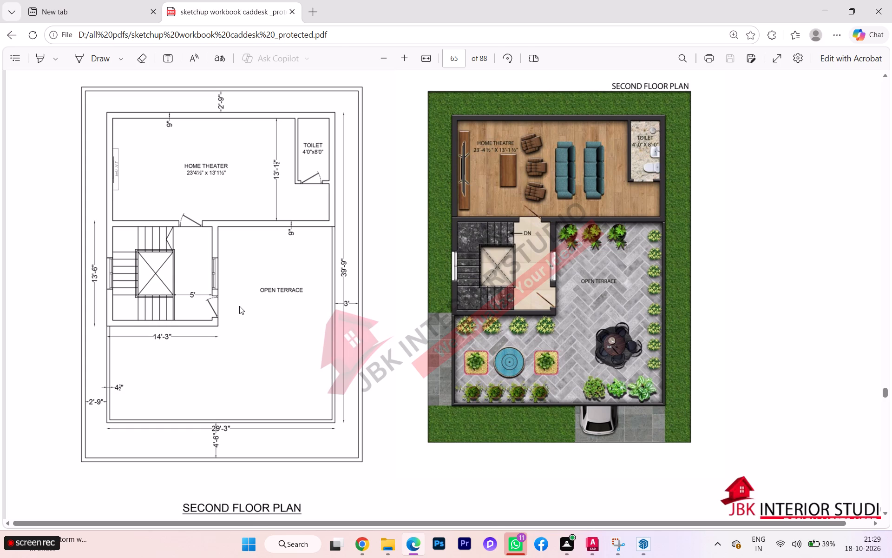
key(alt+Tab)
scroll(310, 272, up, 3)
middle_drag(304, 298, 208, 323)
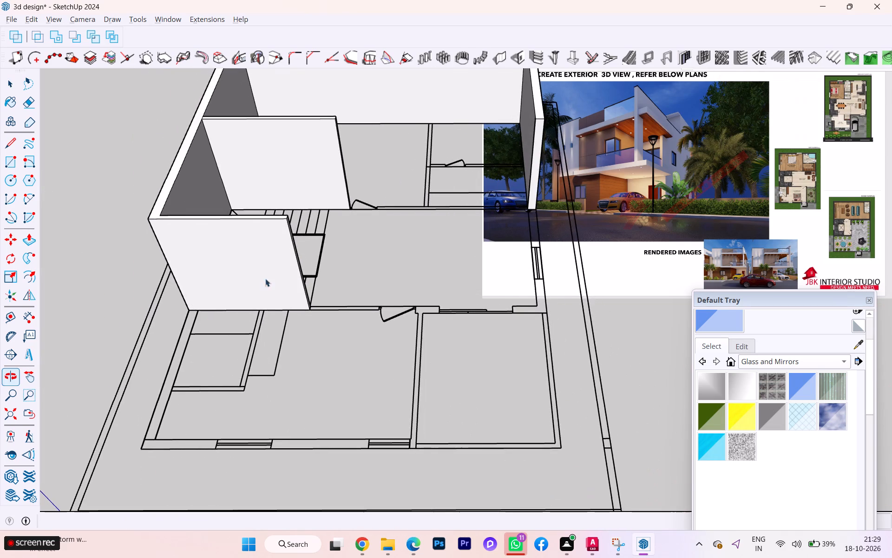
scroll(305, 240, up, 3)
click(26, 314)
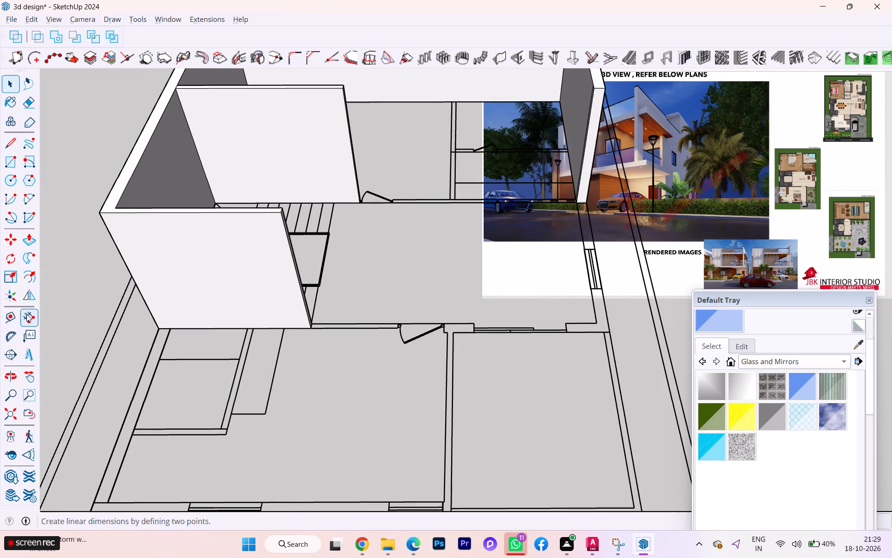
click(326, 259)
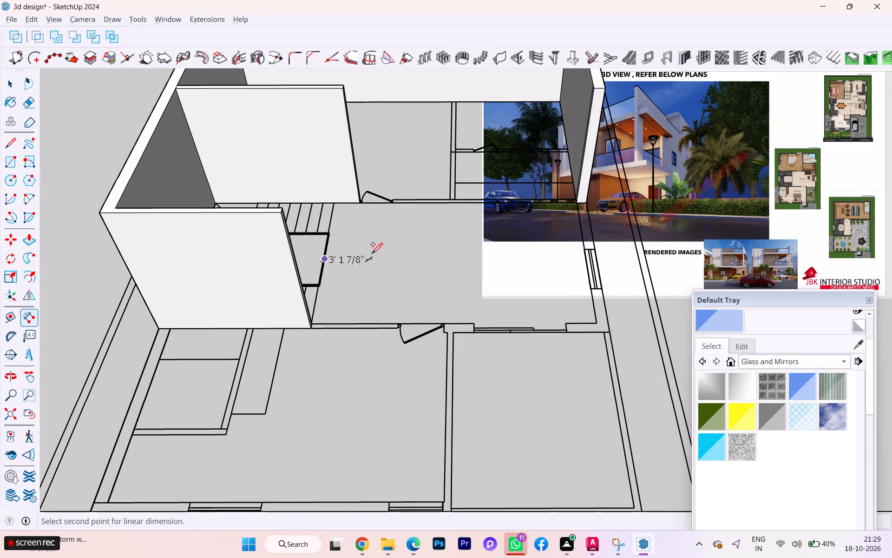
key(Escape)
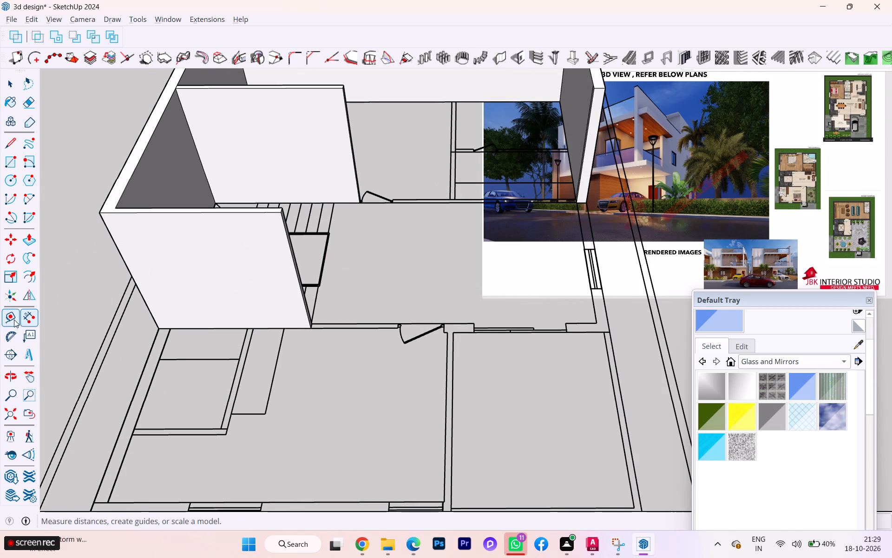
Place a guide line 5' from the outer edge of the stairwell opening, across the landing toward the open terrace.
click(13, 316)
scroll(310, 269, up, 4)
scroll(352, 280, down, 1)
scroll(346, 279, up, 8)
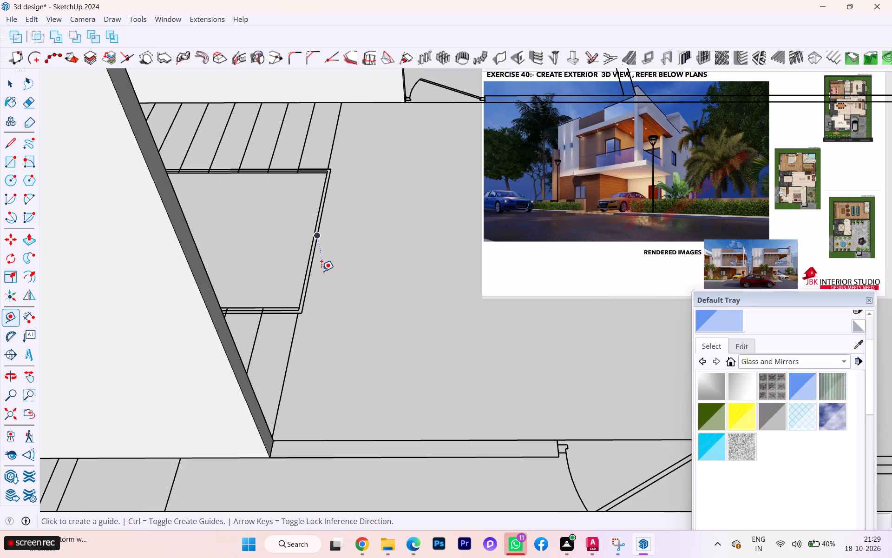
click(308, 266)
scroll(391, 264, down, 2)
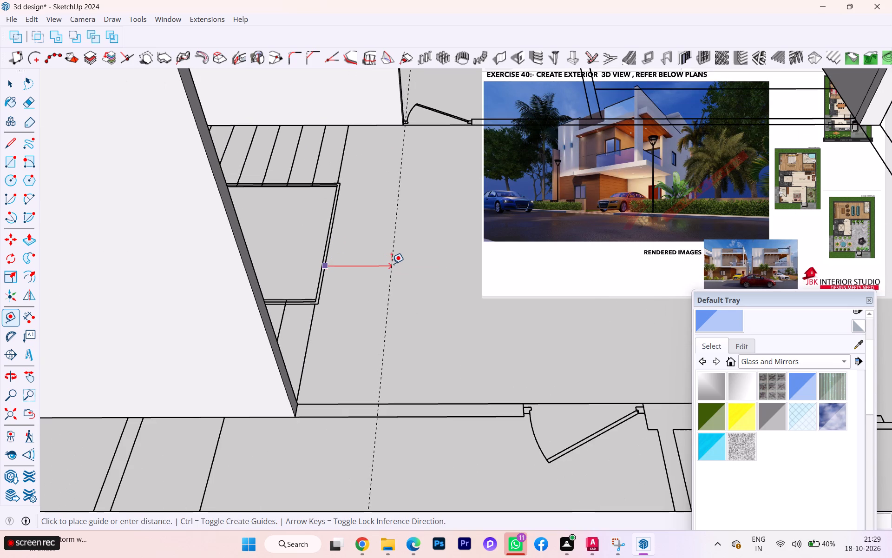
scroll(400, 266, down, 1)
scroll(400, 266, up, 1)
scroll(400, 266, down, 6)
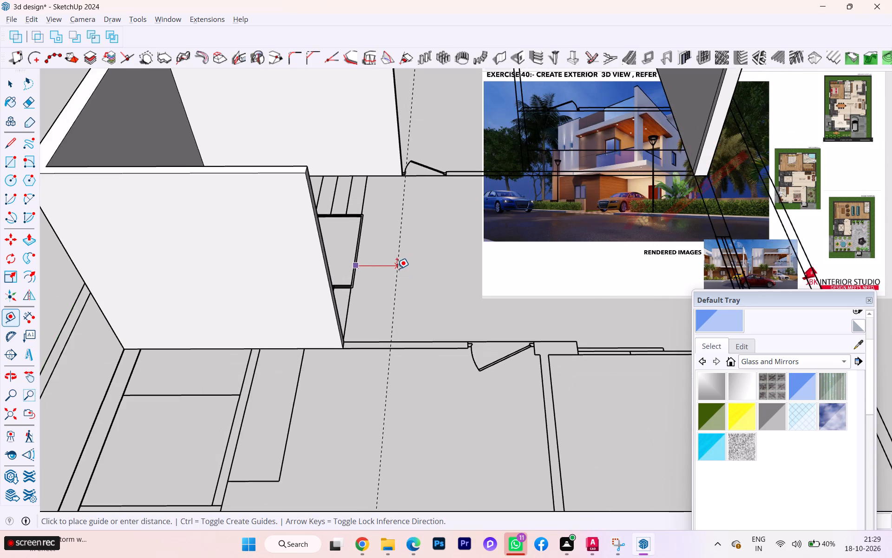
scroll(396, 269, down, 1)
scroll(396, 269, up, 3)
scroll(396, 270, down, 4)
scroll(395, 270, up, 1)
scroll(395, 270, down, 3)
scroll(395, 270, up, 1)
scroll(395, 270, down, 1)
scroll(395, 270, up, 1)
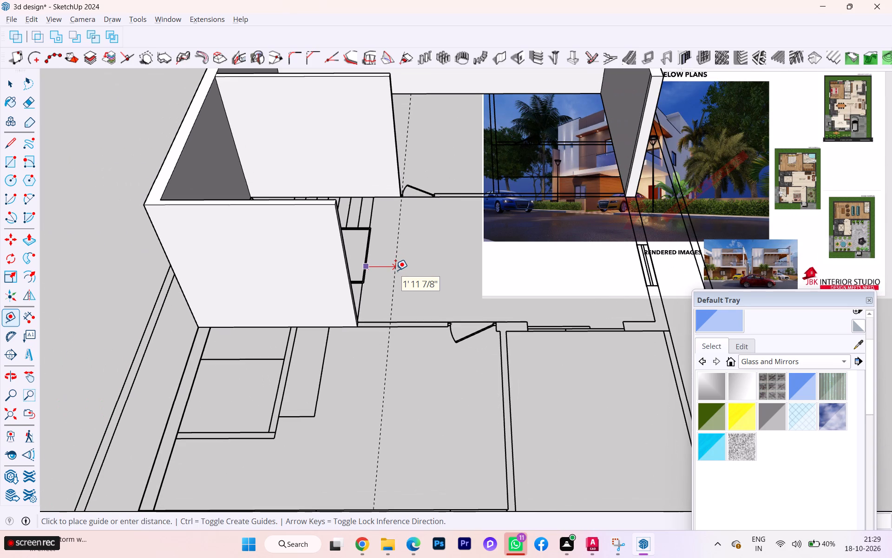
text(5')
key(Return)
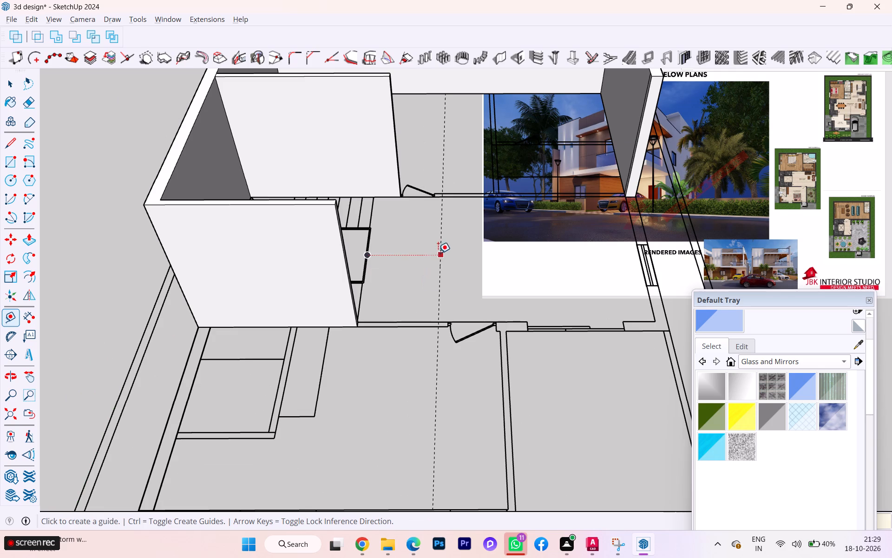
Place a second guide line 9" beyond the 5' guide to mark the staircase wall's thickness, matching the Second Floor Plan.
click(439, 256)
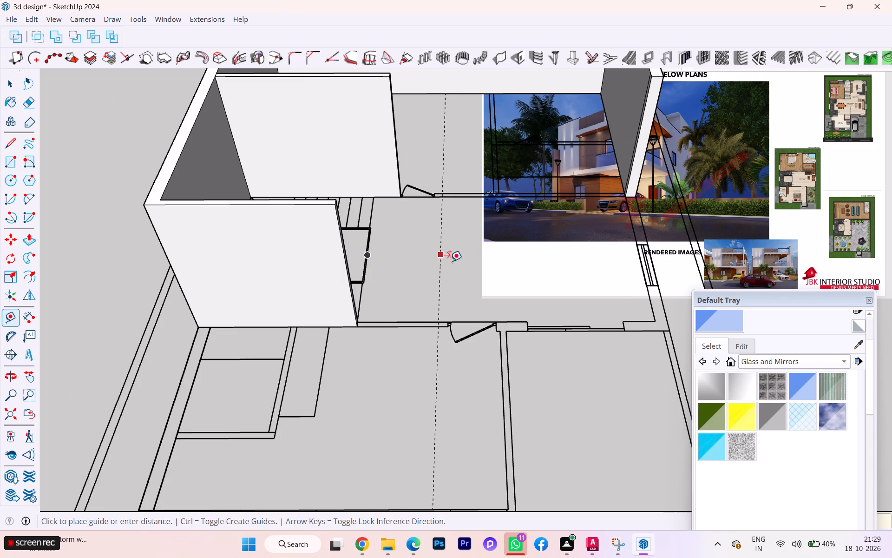
key(space)
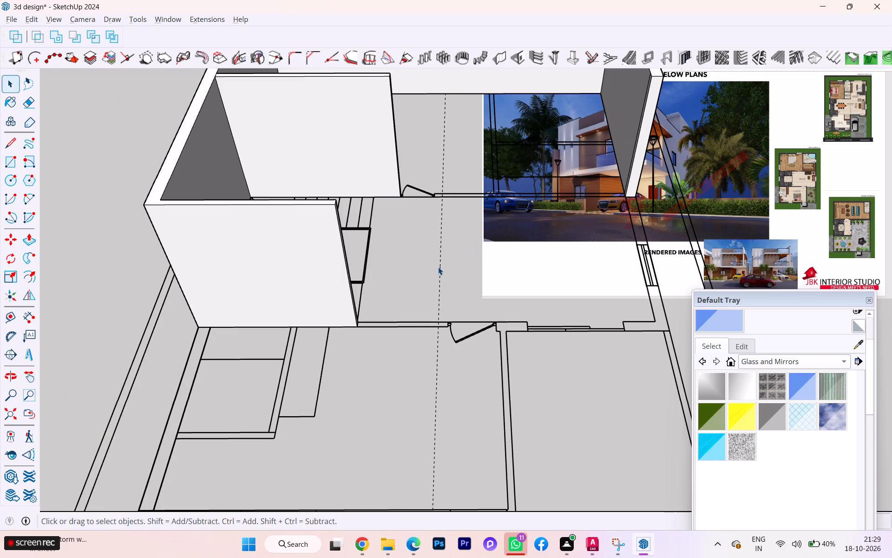
key(t)
key(Return)
click(440, 273)
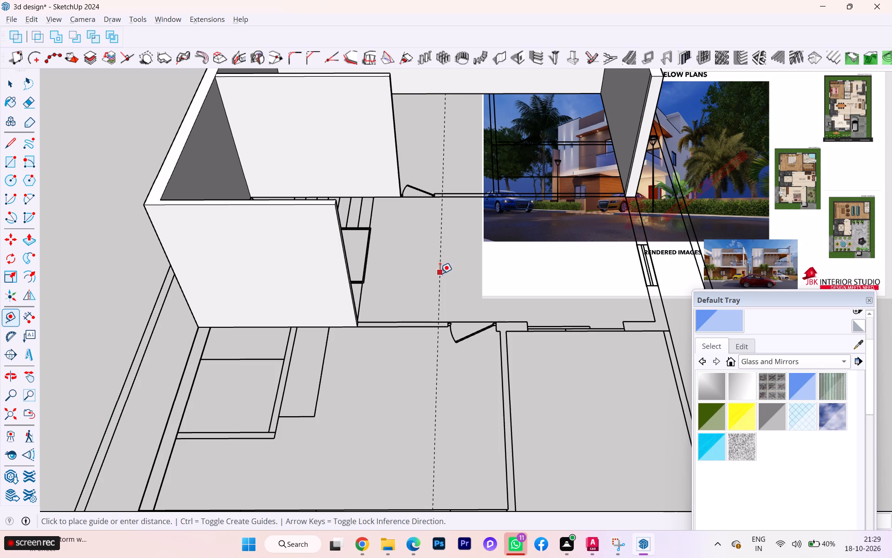
key(alt+Tab)
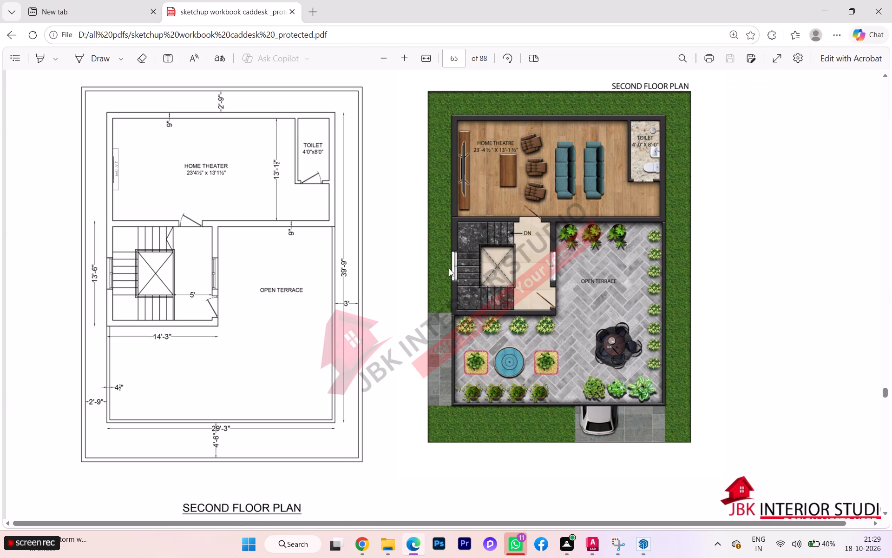
key(alt+Tab)
key(9)
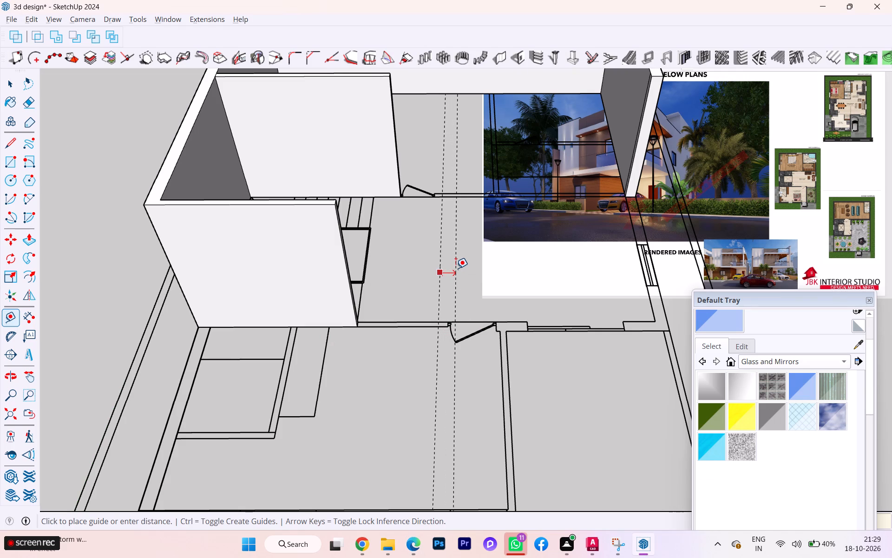
key(Return)
key(space)
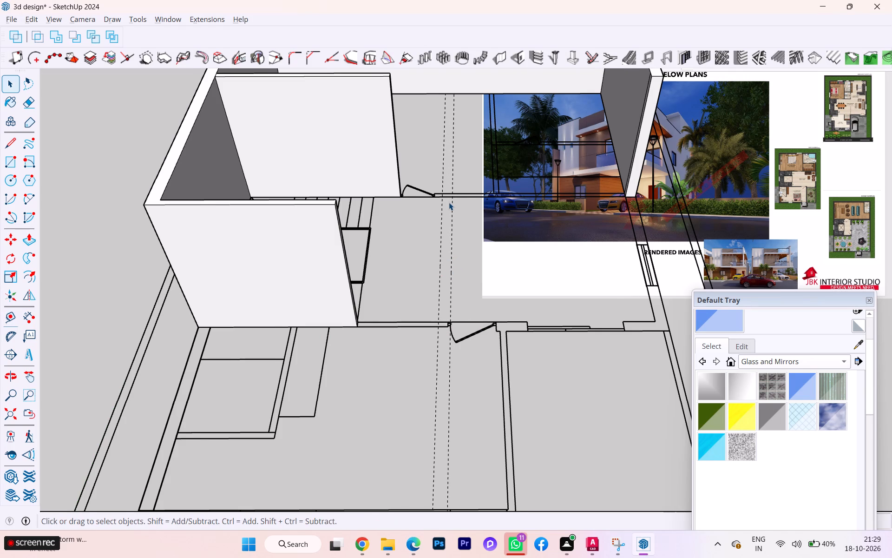
Draw a rectangle between the two guides from the home theatre wall line to the front staircase wall line.
scroll(449, 202, down, 2)
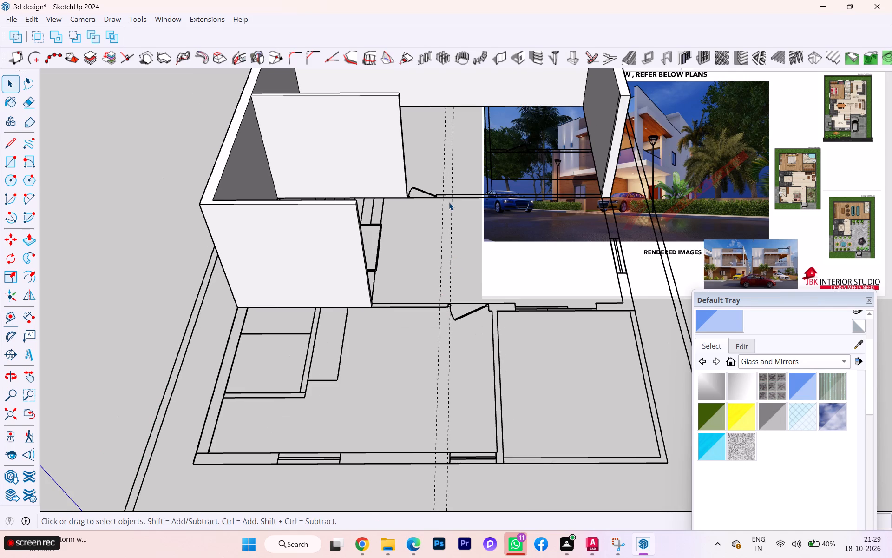
key(alt+Tab)
key(alt+Tab)
scroll(449, 202, up, 1)
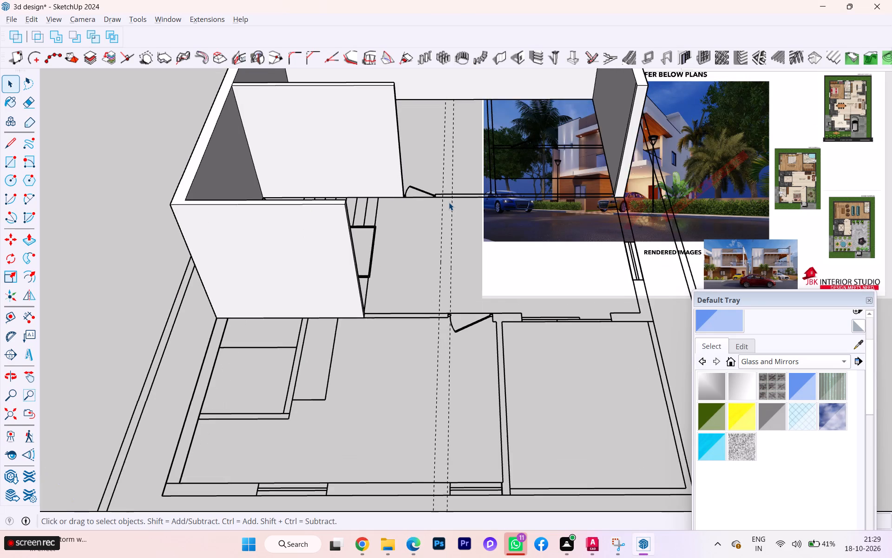
scroll(449, 202, down, 2)
scroll(448, 204, up, 4)
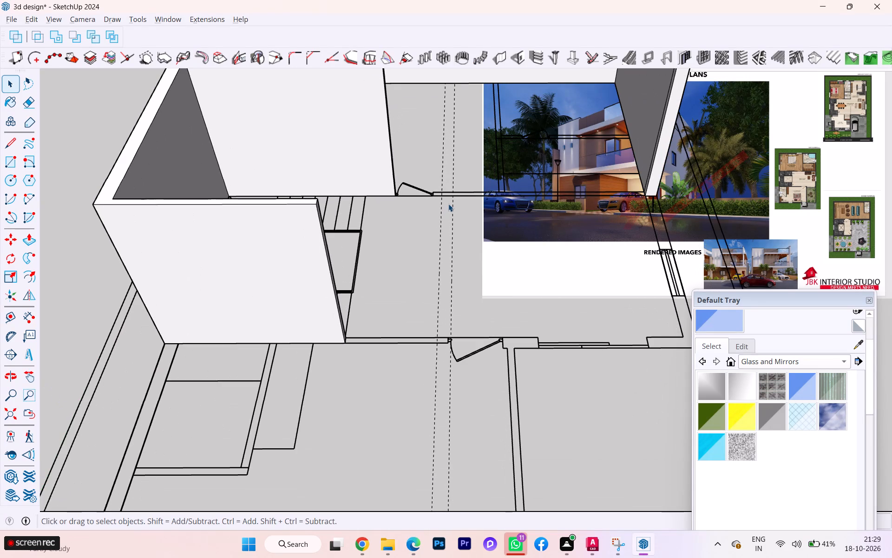
key(r)
scroll(448, 204, up, 6)
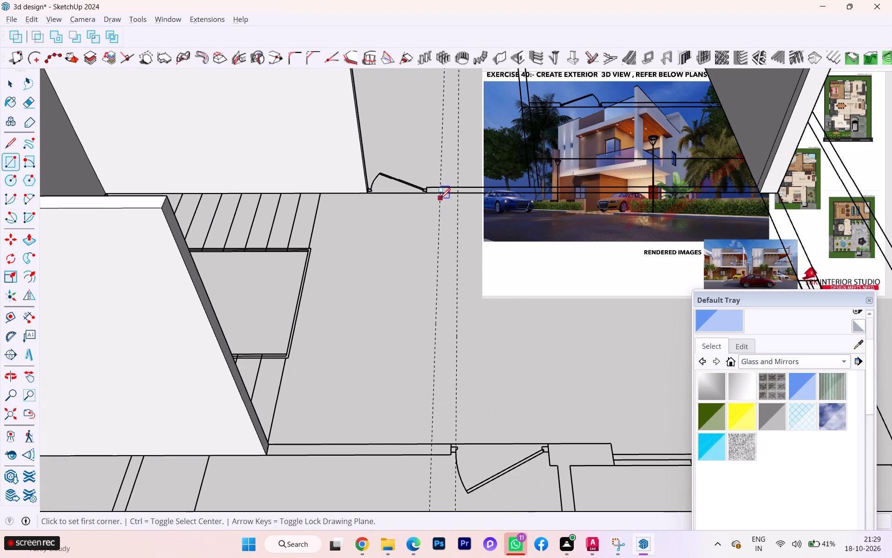
click(438, 193)
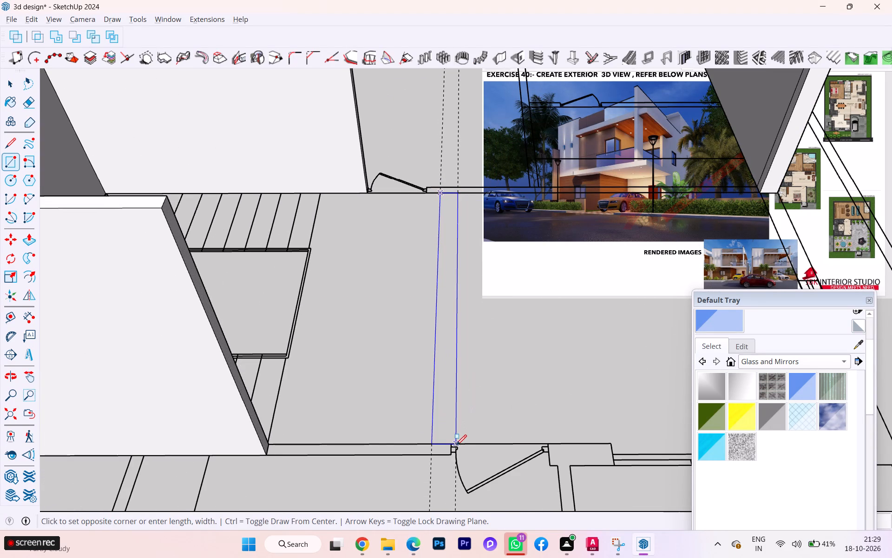
click(456, 443)
key(space)
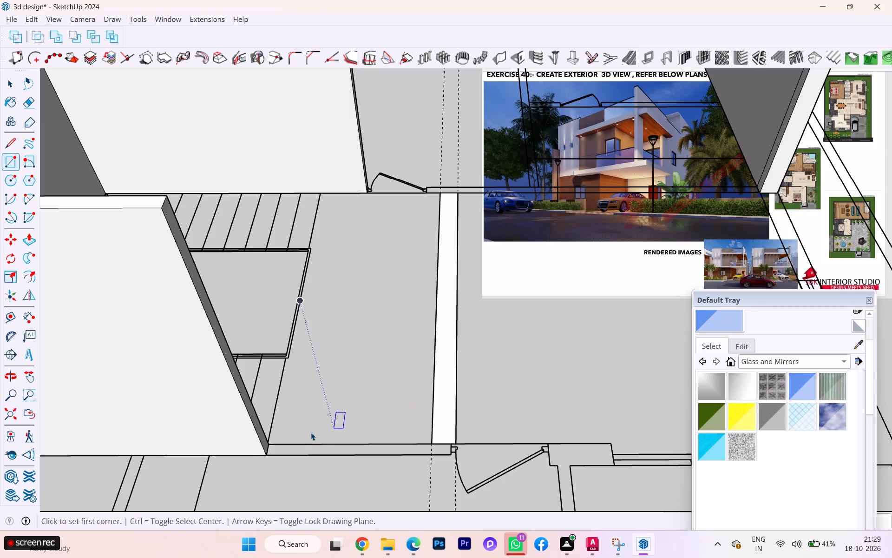
Draw a rectangle along the home theatre's terrace-side wall strip from the door jamb to the outer side wall.
scroll(308, 432, down, 4)
scroll(242, 406, down, 2)
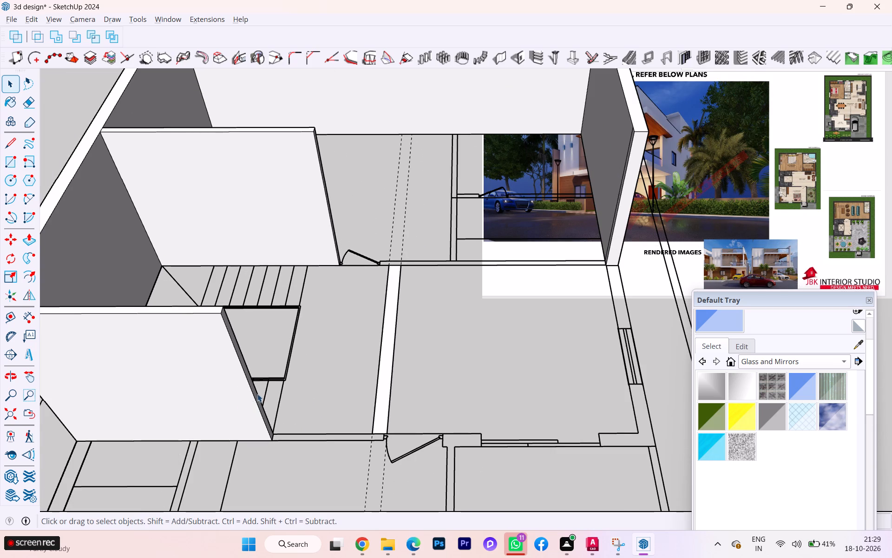
scroll(262, 382, down, 1)
middle_drag(262, 382, 183, 404)
scroll(226, 354, up, 1)
scroll(226, 354, down, 2)
scroll(226, 354, up, 5)
scroll(226, 328, down, 1)
scroll(226, 328, up, 3)
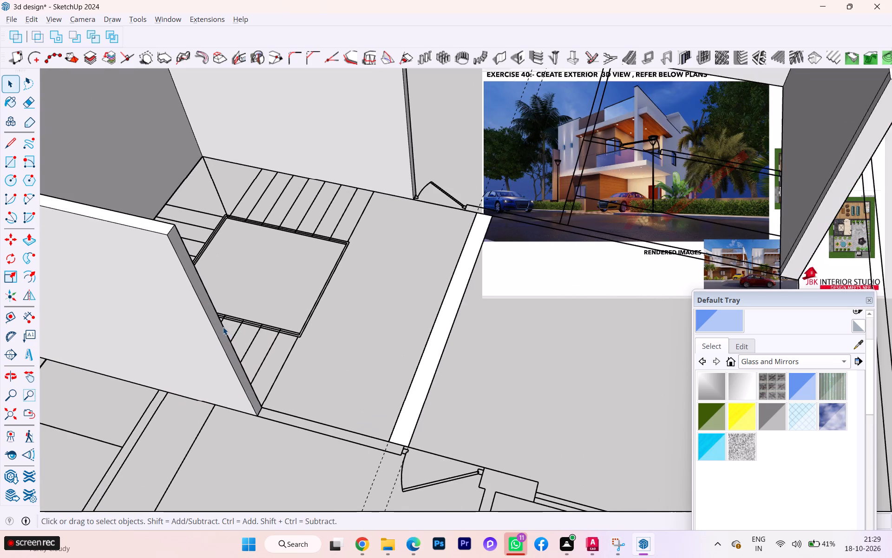
scroll(223, 327, down, 3)
scroll(223, 327, up, 1)
scroll(223, 327, down, 5)
scroll(457, 256, down, 1)
scroll(437, 252, up, 1)
scroll(437, 252, down, 1)
scroll(437, 252, up, 4)
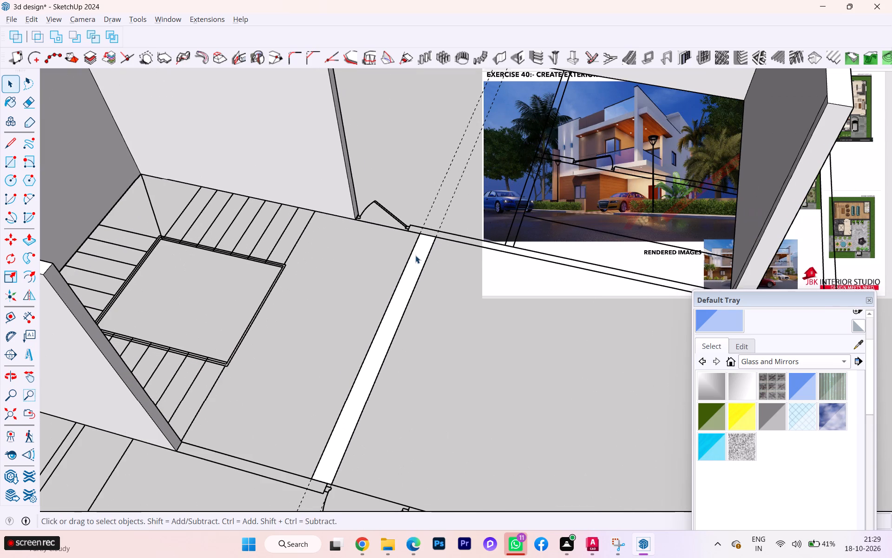
key(r)
scroll(429, 239, up, 8)
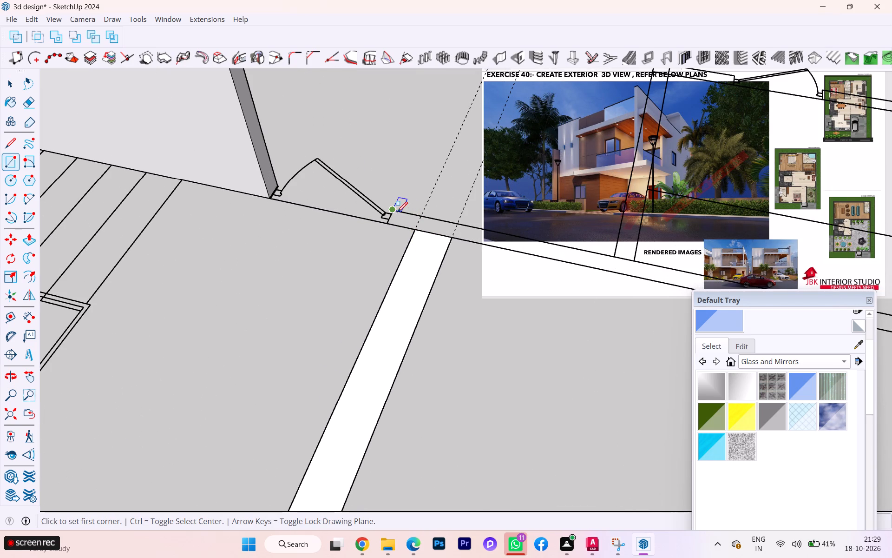
click(396, 211)
scroll(483, 263, down, 4)
scroll(480, 259, up, 1)
scroll(480, 259, down, 4)
scroll(389, 261, up, 1)
scroll(389, 261, down, 3)
scroll(367, 263, up, 4)
scroll(367, 263, down, 5)
scroll(451, 282, down, 1)
scroll(641, 299, up, 7)
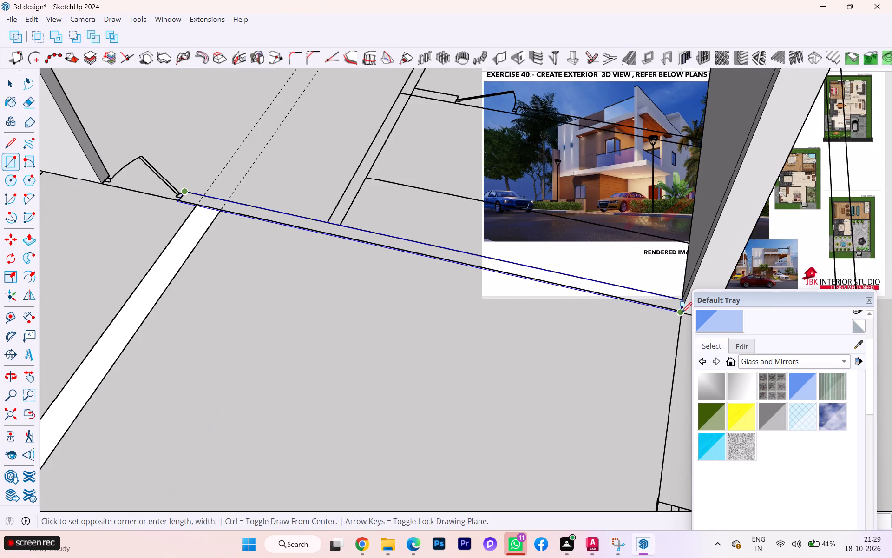
scroll(681, 311, up, 3)
scroll(681, 311, down, 3)
scroll(681, 311, up, 11)
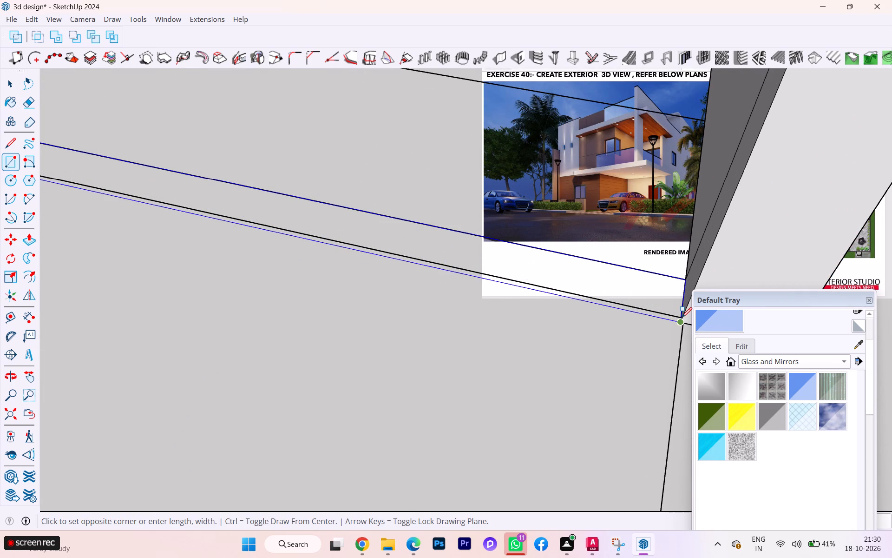
click(682, 318)
key(space)
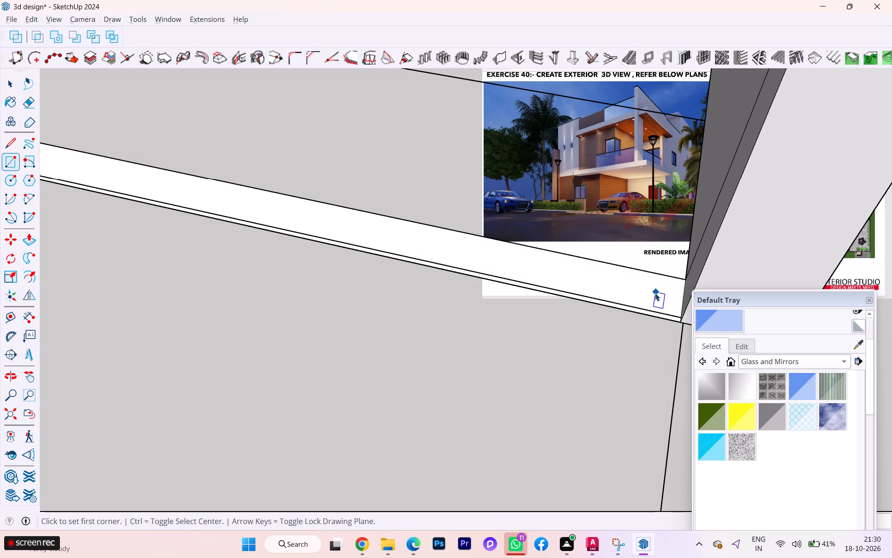
Push/Pull the new home theatre wall strip up to the top level of the raised front staircase wall.
key(p)
click(653, 296)
scroll(634, 248, down, 2)
scroll(634, 248, up, 1)
scroll(634, 248, down, 5)
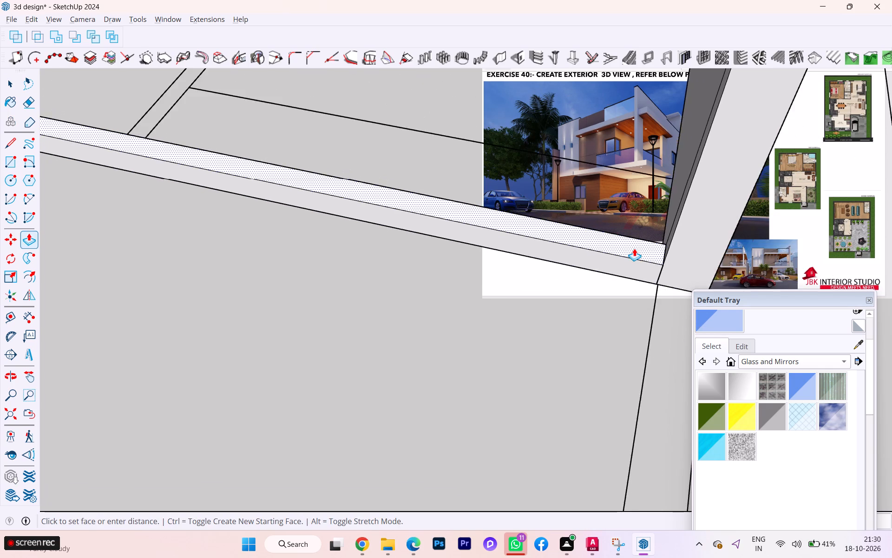
scroll(634, 248, down, 3)
scroll(634, 248, up, 1)
scroll(634, 248, down, 5)
scroll(634, 248, up, 1)
scroll(634, 248, down, 3)
scroll(634, 248, up, 1)
scroll(634, 248, down, 2)
scroll(629, 216, up, 1)
scroll(629, 216, down, 3)
scroll(629, 222, up, 1)
scroll(629, 222, down, 2)
scroll(629, 222, up, 2)
scroll(629, 222, down, 3)
scroll(628, 227, up, 3)
scroll(628, 227, down, 1)
scroll(628, 227, up, 2)
scroll(628, 227, down, 1)
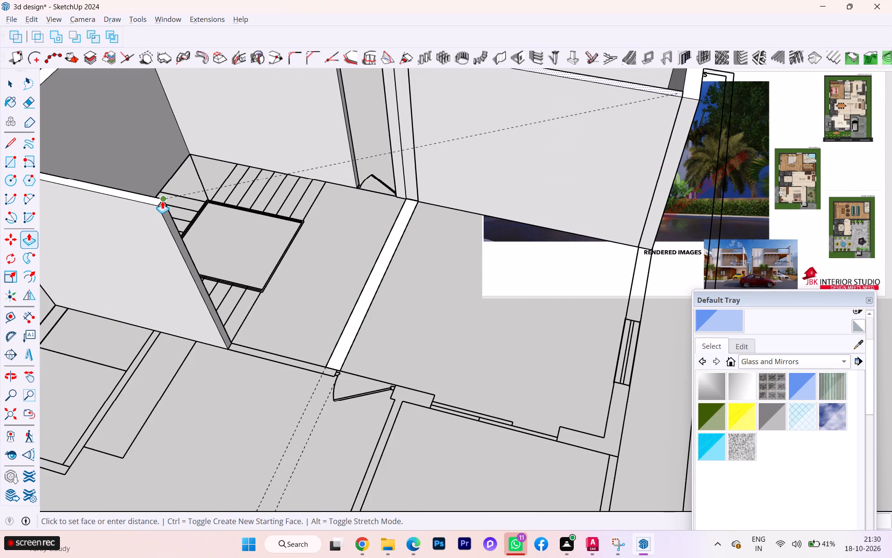
click(162, 201)
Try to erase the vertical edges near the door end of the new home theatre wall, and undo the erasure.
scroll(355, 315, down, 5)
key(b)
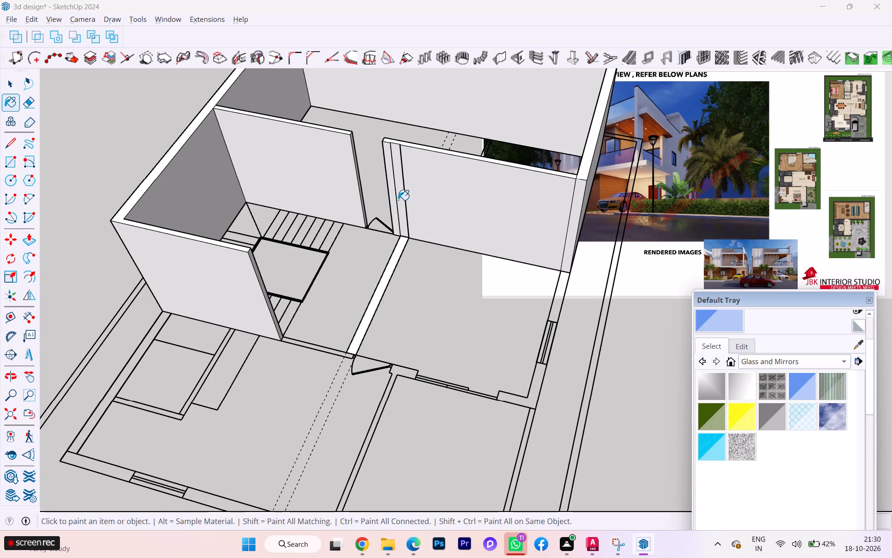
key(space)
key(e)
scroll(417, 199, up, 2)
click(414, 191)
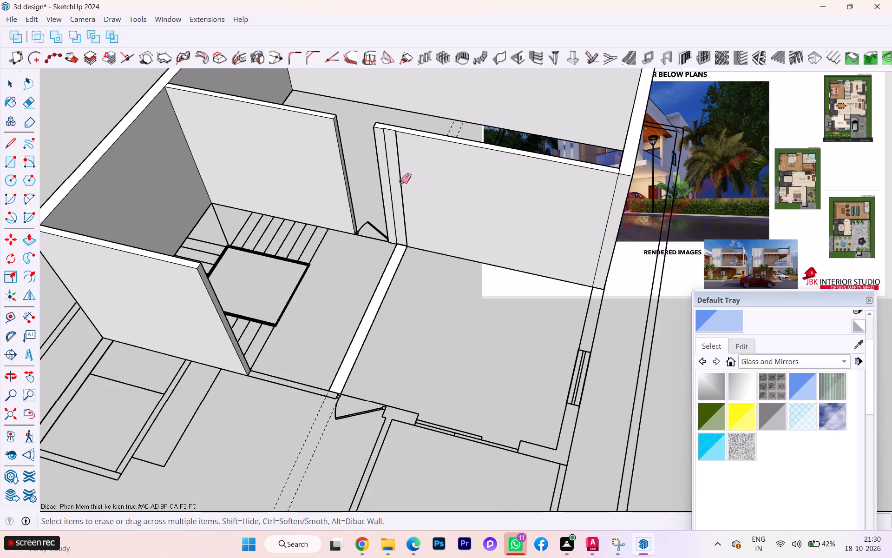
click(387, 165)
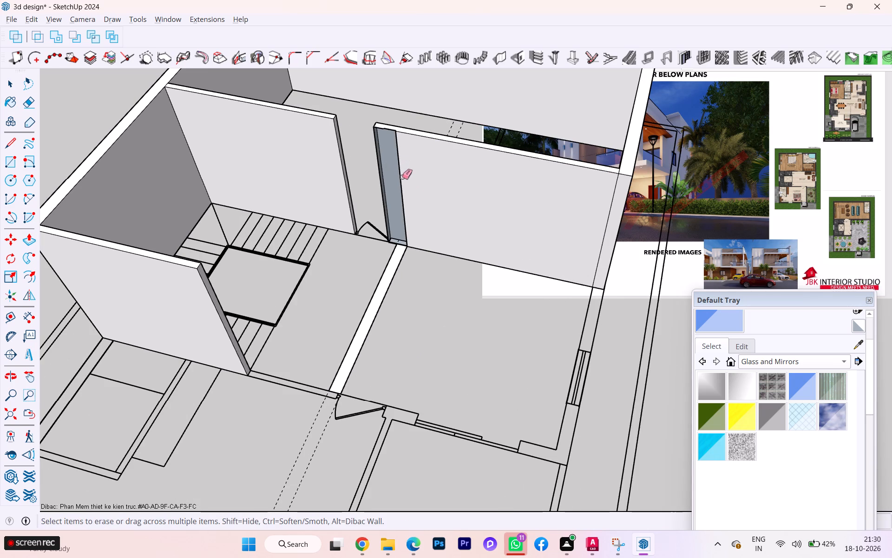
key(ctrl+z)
Push/Pull the narrow vertical face near the door end of the home theatre wall flush with the adjoining wall face.
scroll(404, 174, down, 1)
scroll(404, 174, up, 4)
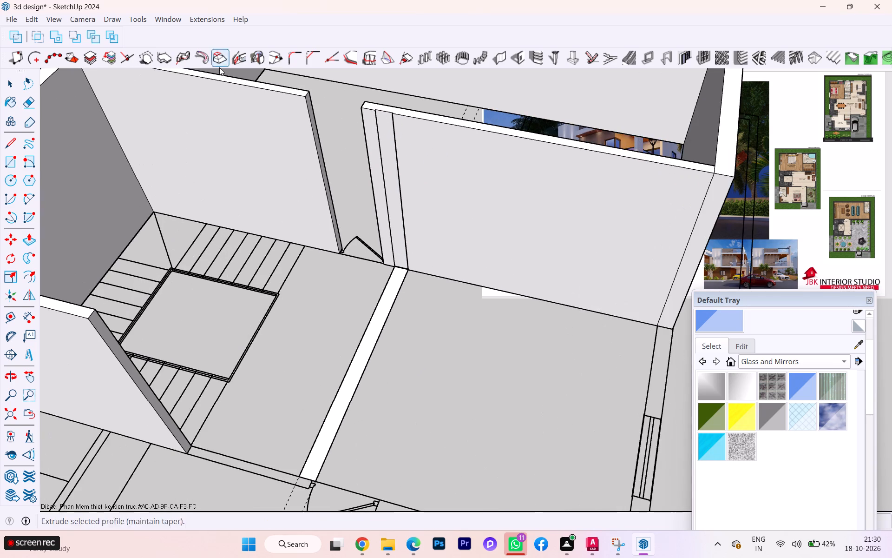
scroll(233, 84, up, 5)
scroll(430, 118, up, 13)
middle_drag(490, 130, 475, 140)
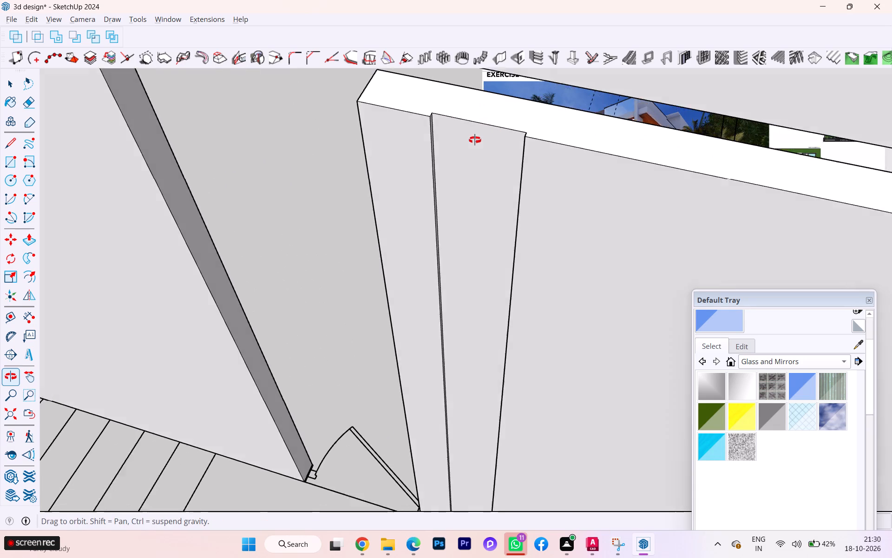
middle_drag(475, 140, 458, 141)
key(space)
click(478, 163)
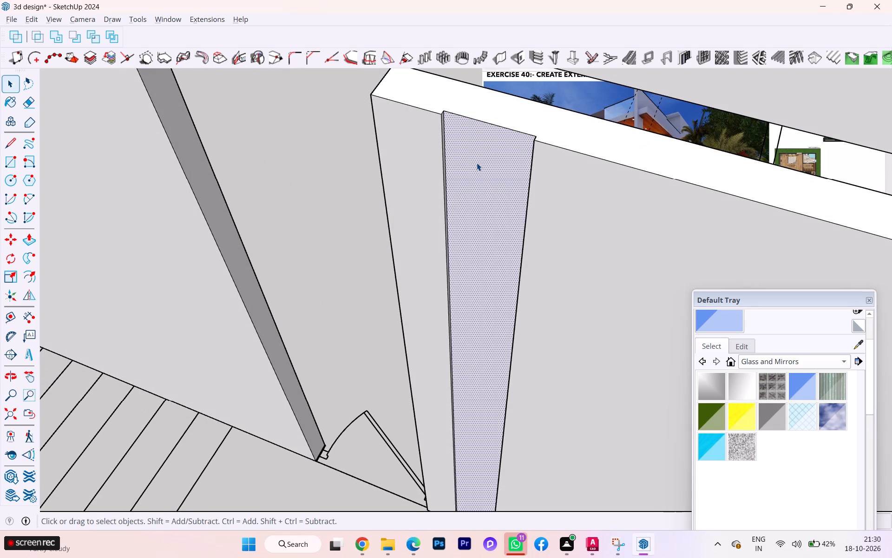
key(p)
click(475, 166)
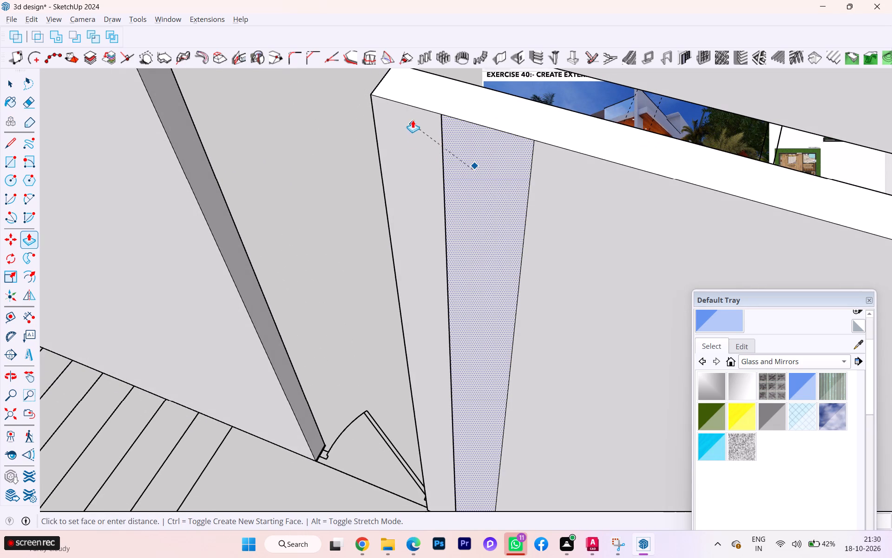
click(415, 109)
Erase the two vertical seam edges bordering the levelled strip on the home theatre wall.
key(space)
key(e)
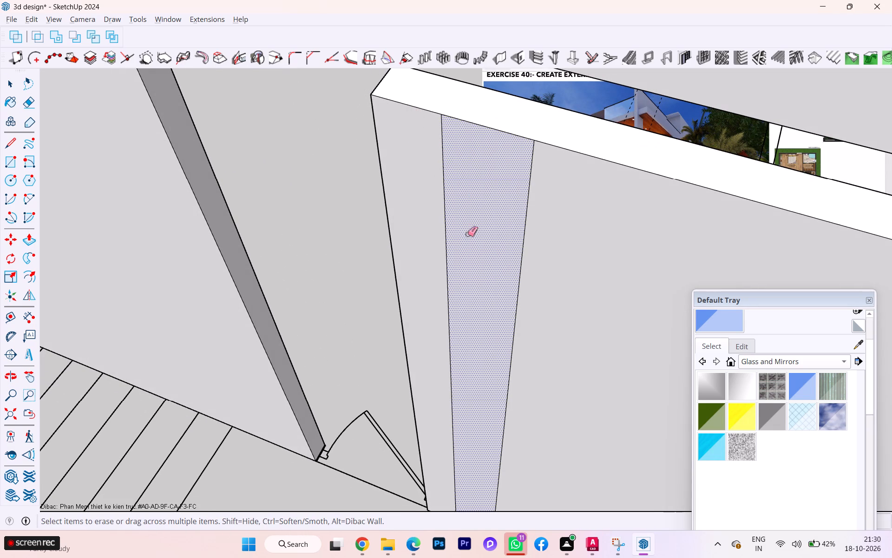
click(445, 222)
click(528, 213)
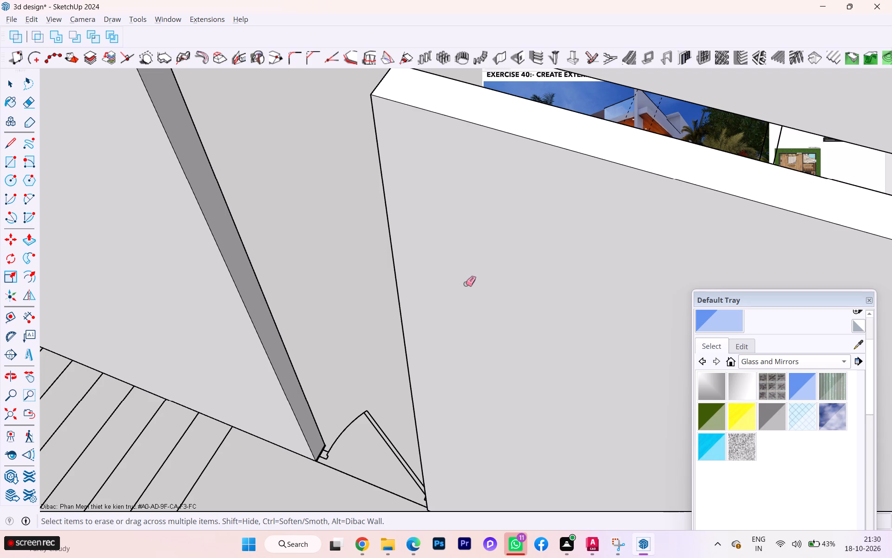
Copy the top edge of the home theatre wall's end face at the door opening 3' down the face.
scroll(361, 372, down, 3)
scroll(371, 374, up, 1)
scroll(374, 376, down, 5)
key(space)
scroll(323, 303, up, 3)
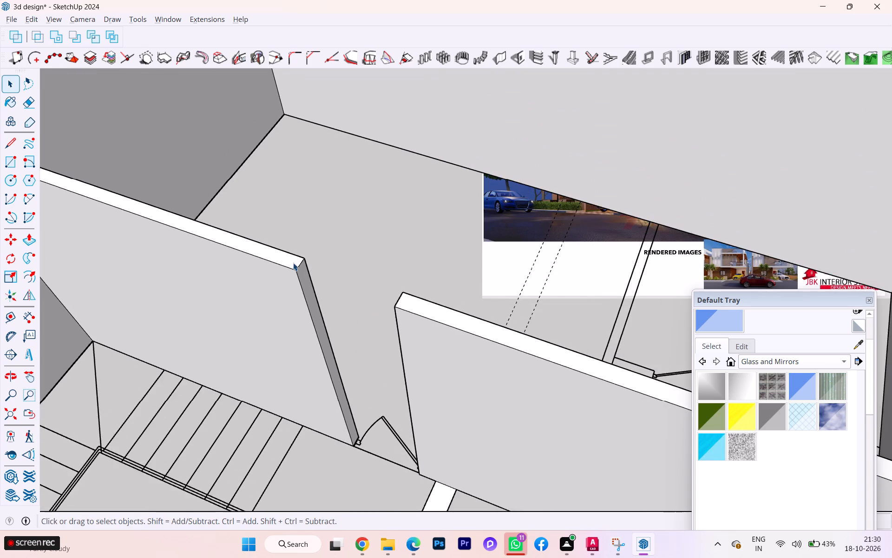
scroll(293, 263, up, 4)
click(306, 279)
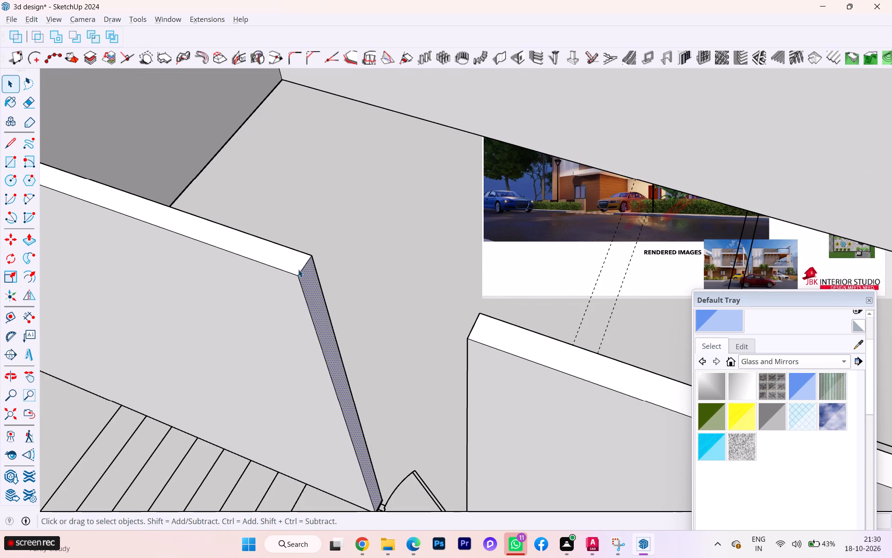
click(301, 272)
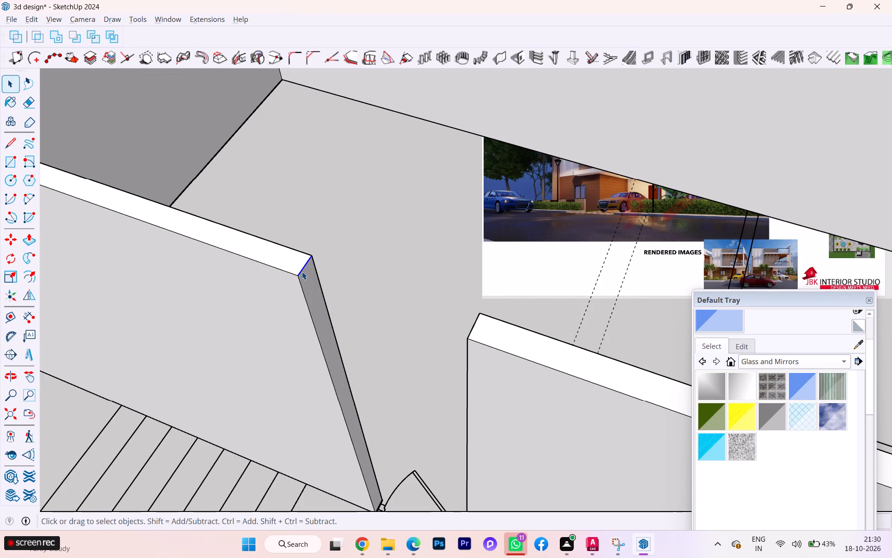
key(m)
key(Return)
scroll(296, 283, up, 1)
click(301, 279)
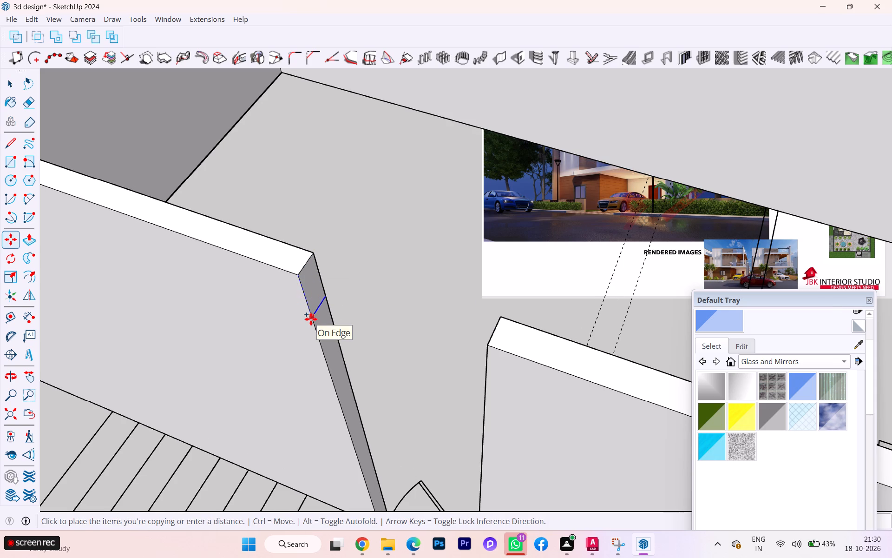
text(3')
key(Return)
key(space)
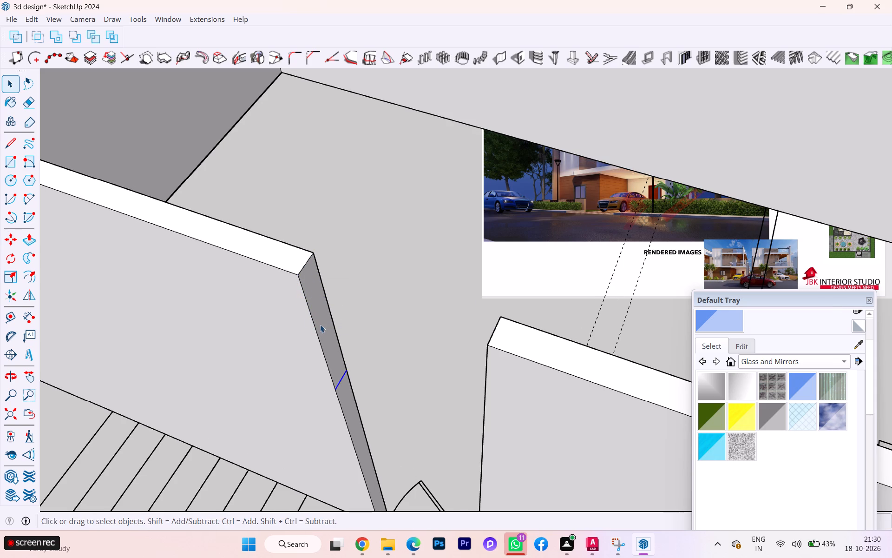
Push/Pull the upper part of that end face across the door opening to meet the opposite home theatre wall.
click(320, 325)
key(p)
click(320, 325)
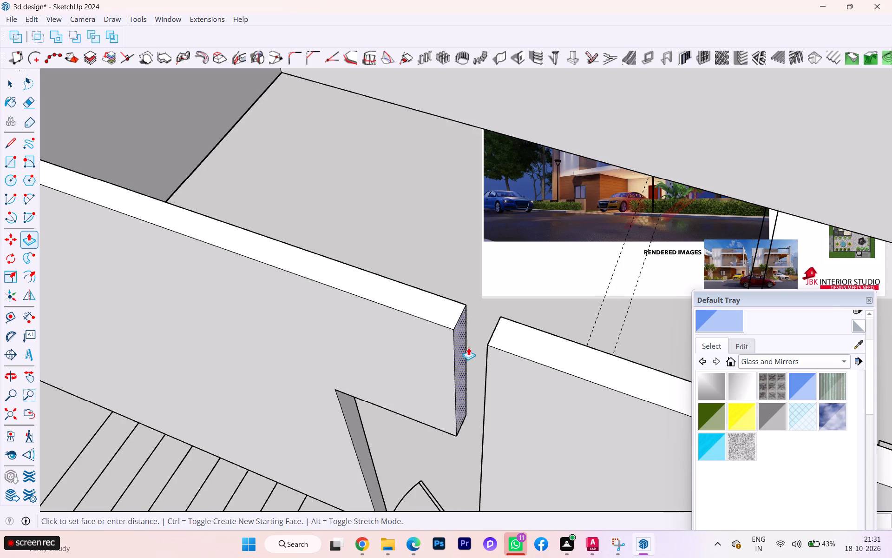
click(492, 346)
key(space)
scroll(490, 346, up, 3)
scroll(487, 344, down, 1)
scroll(486, 344, up, 1)
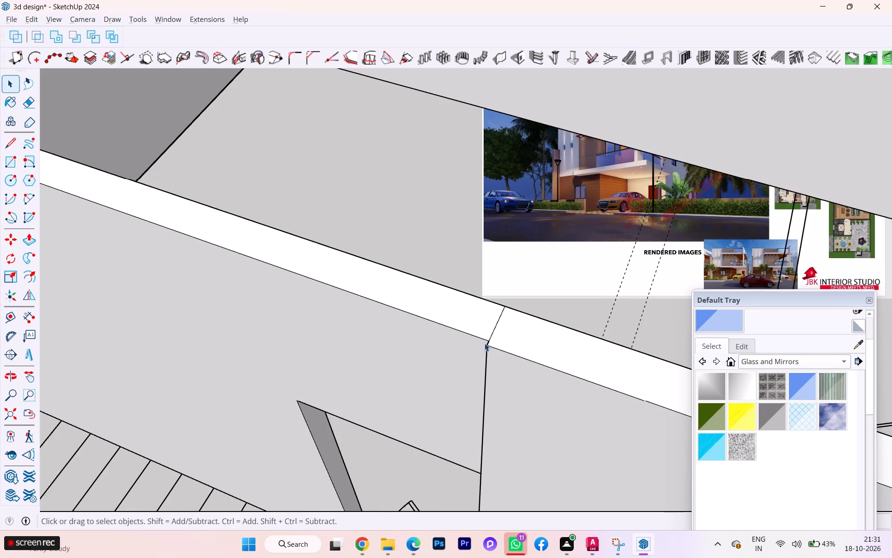
scroll(485, 344, down, 2)
Push/Pull the long wall face beside the door opening level with the adjoining face of the wall above the door.
middle_drag(486, 345, 626, 345)
click(597, 349)
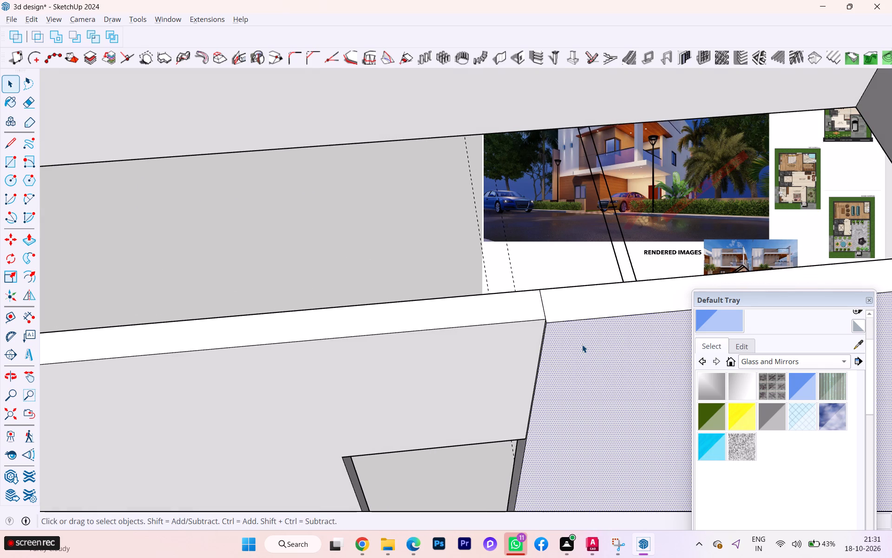
key(p)
click(581, 344)
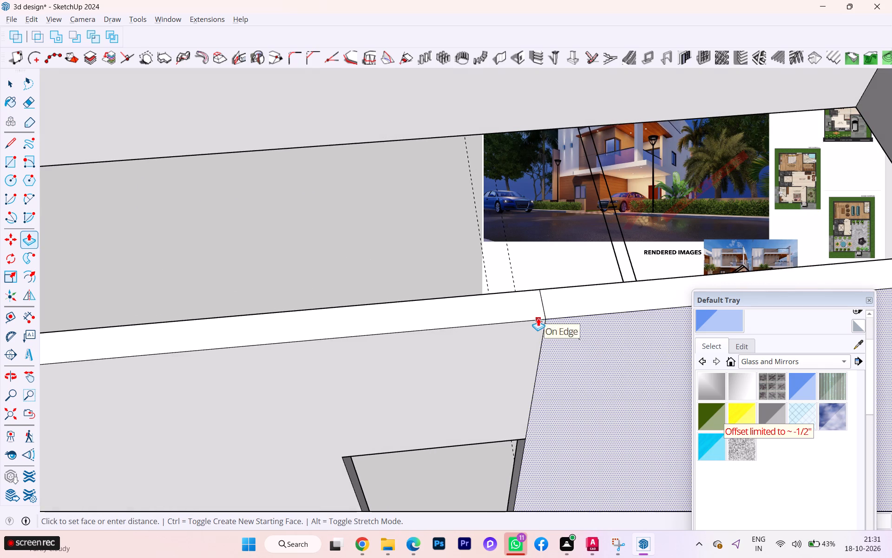
click(538, 318)
key(space)
Check the home theatre wall and its door on the second floor plan in the workbook PDF.
scroll(535, 337, down, 2)
scroll(392, 322, down, 6)
scroll(378, 327, up, 1)
scroll(377, 328, down, 7)
scroll(372, 344, up, 1)
scroll(372, 344, down, 1)
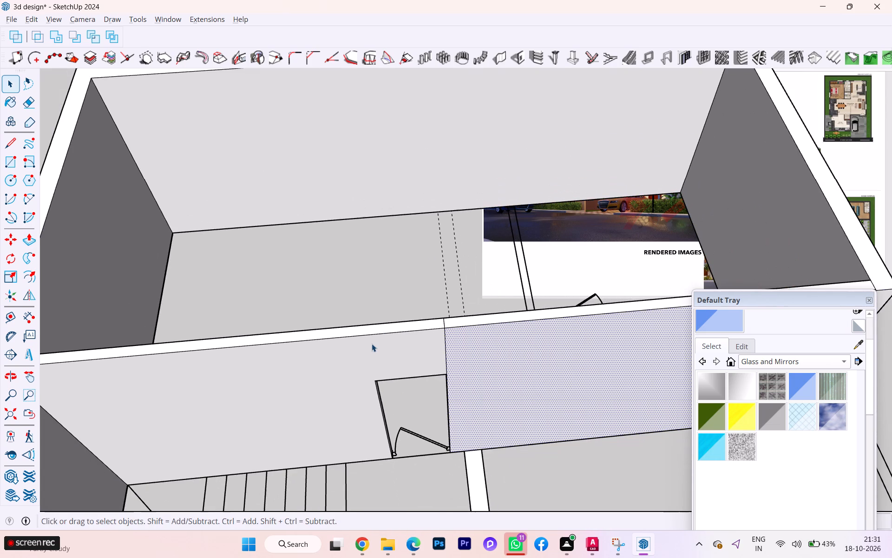
key(alt+Tab)
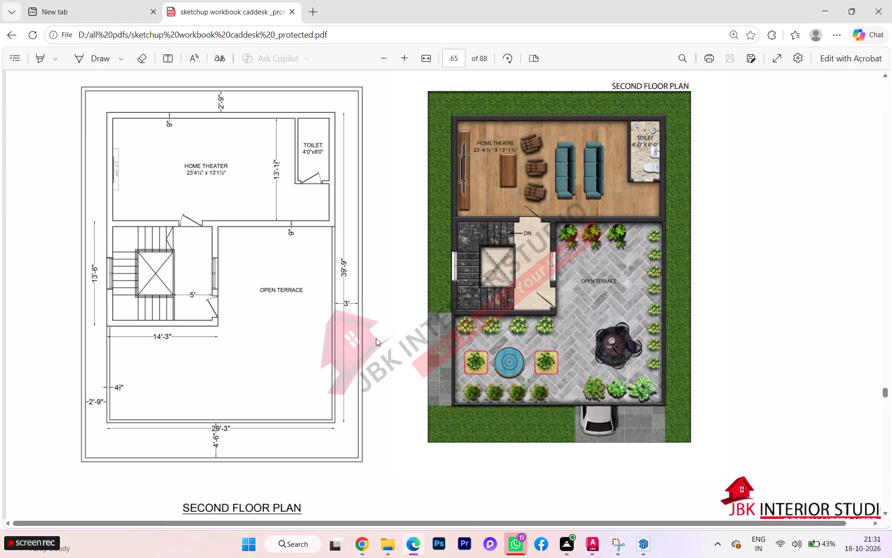
key(alt+Tab)
scroll(530, 357, up, 1)
scroll(473, 342, down, 3)
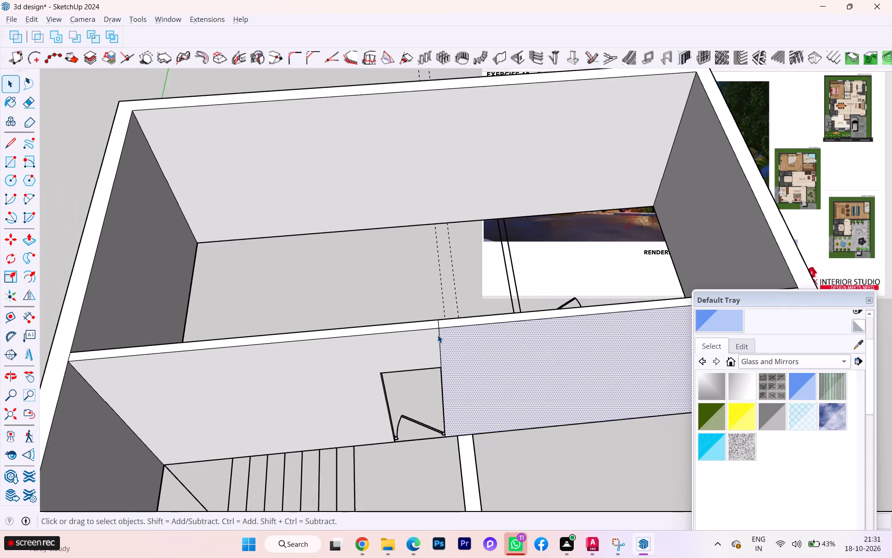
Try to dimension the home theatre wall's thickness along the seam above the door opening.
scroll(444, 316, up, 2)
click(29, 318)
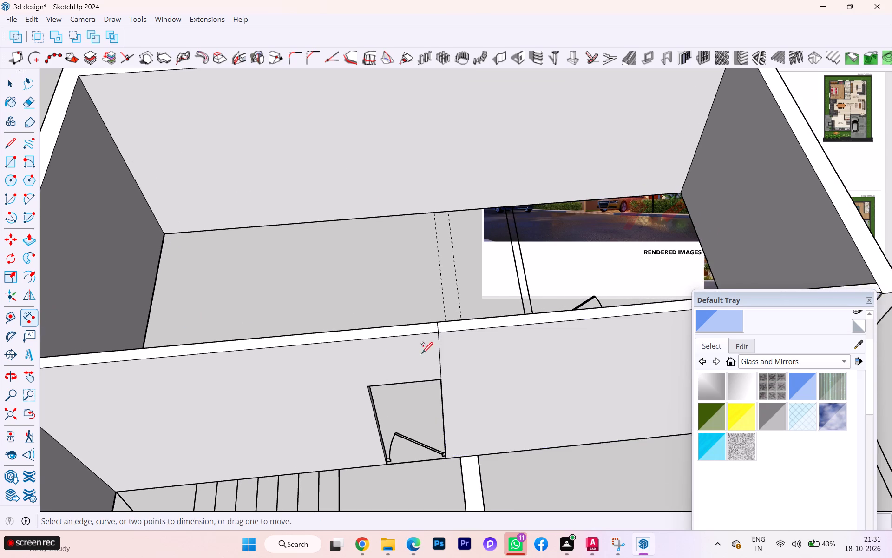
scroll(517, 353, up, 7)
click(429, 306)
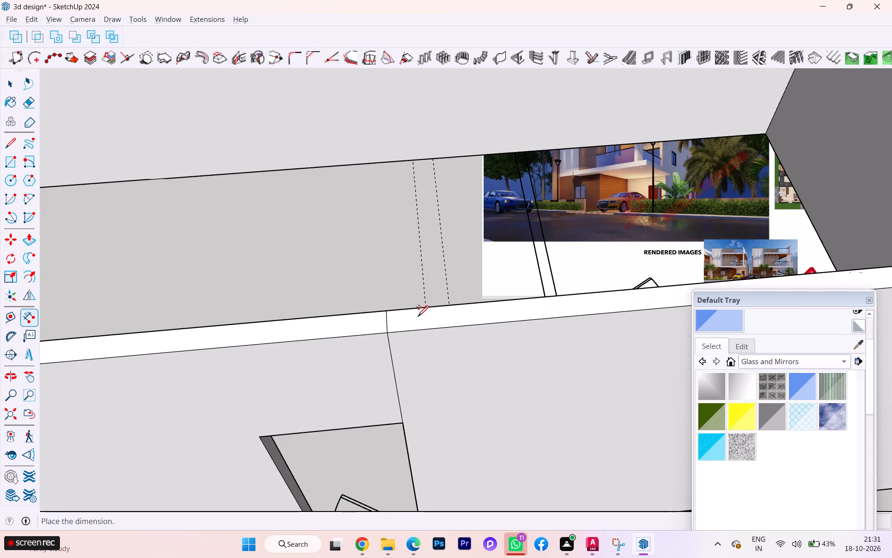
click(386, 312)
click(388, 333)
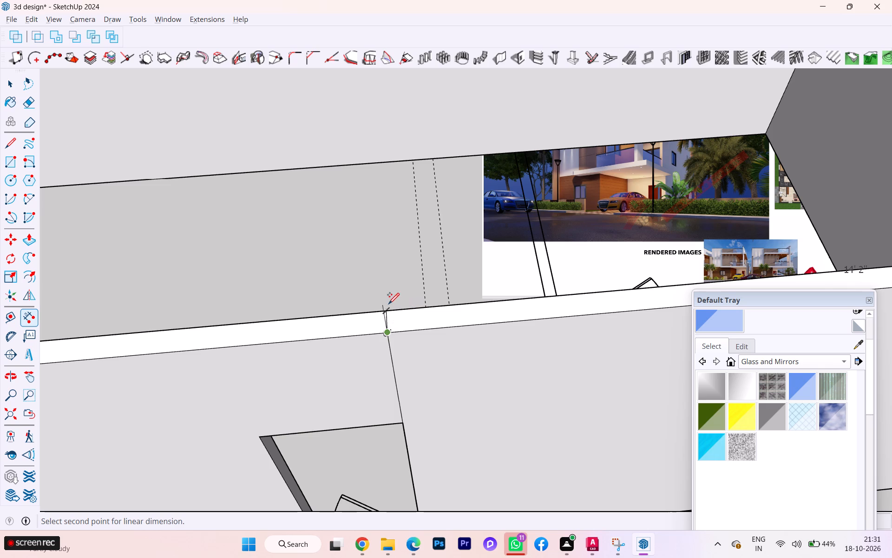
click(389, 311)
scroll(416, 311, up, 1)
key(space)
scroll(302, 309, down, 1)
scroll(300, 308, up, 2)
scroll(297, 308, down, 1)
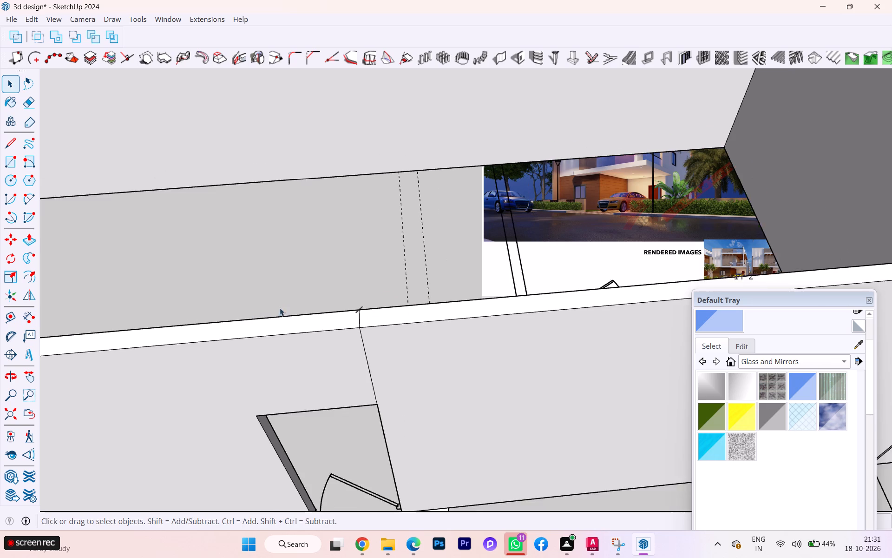
Push/Pull the home theatre wall's long terrace-side face outward, making the wall about 10 13/16 inches thick.
scroll(280, 308, down, 3)
scroll(245, 311, up, 6)
scroll(245, 311, down, 9)
scroll(268, 342, up, 1)
scroll(487, 328, down, 1)
middle_drag(579, 329, 422, 327)
scroll(521, 368, up, 8)
scroll(630, 370, down, 6)
scroll(630, 370, up, 3)
scroll(630, 370, down, 2)
scroll(630, 370, up, 1)
scroll(634, 362, down, 3)
middle_drag(635, 362, 497, 347)
scroll(455, 408, down, 3)
scroll(455, 408, up, 4)
scroll(466, 405, down, 1)
middle_drag(468, 401, 514, 369)
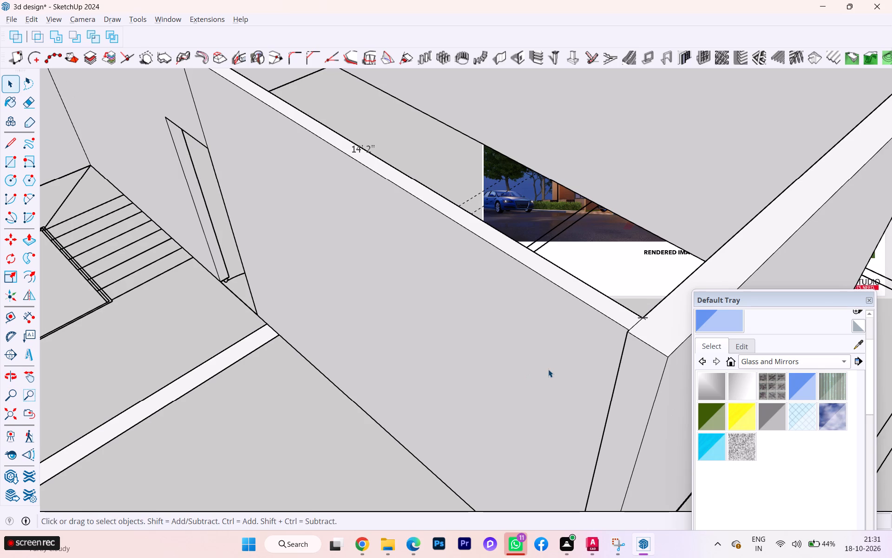
click(550, 369)
key(p)
click(550, 369)
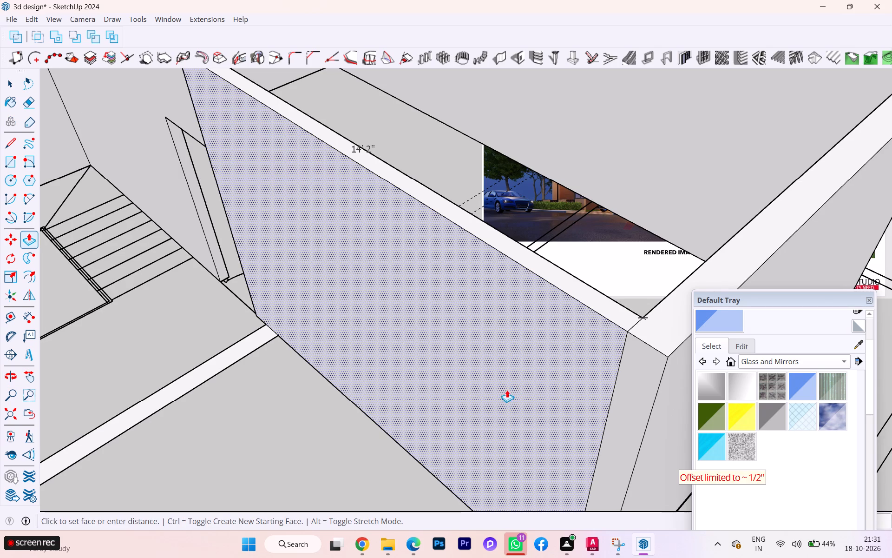
click(546, 372)
click(587, 365)
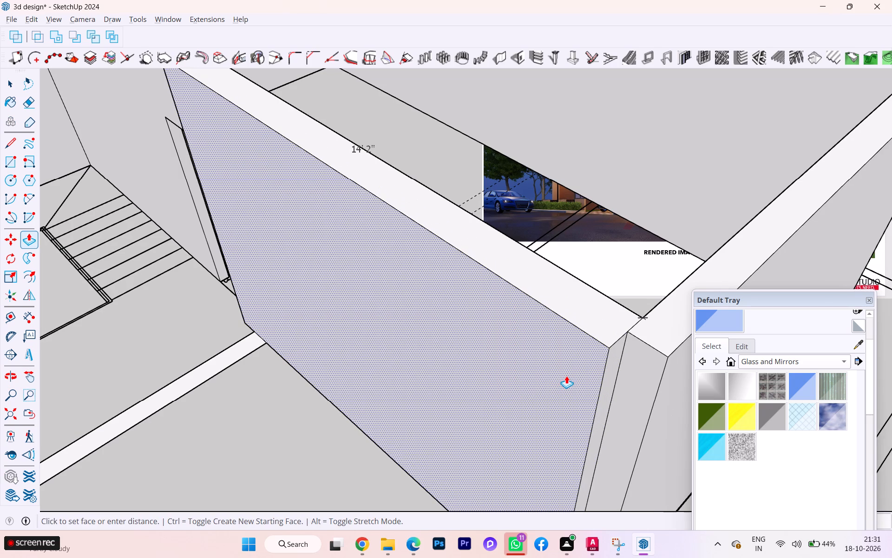
click(566, 376)
key(v)
key(space)
Push/Pull the narrow end face at the outer corner flush with the thickened home theatre wall face.
click(635, 369)
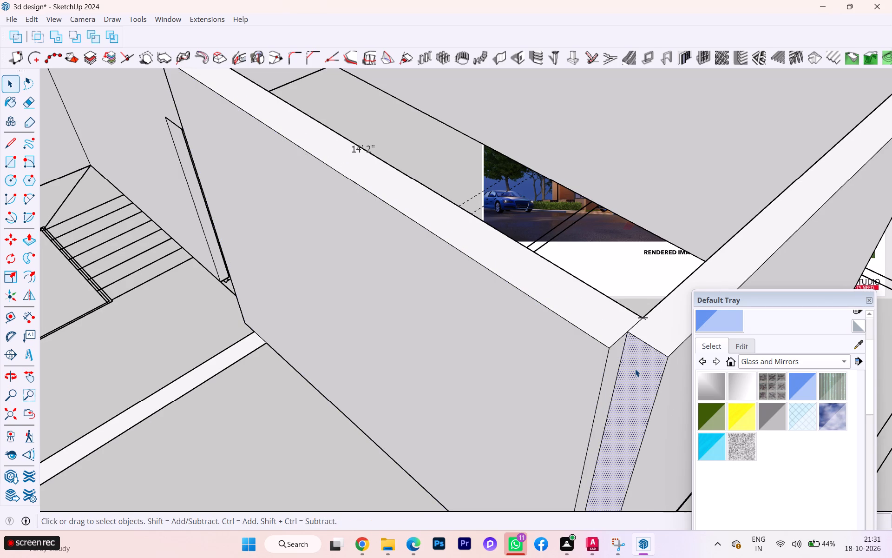
key(p)
click(635, 369)
click(601, 364)
key(space)
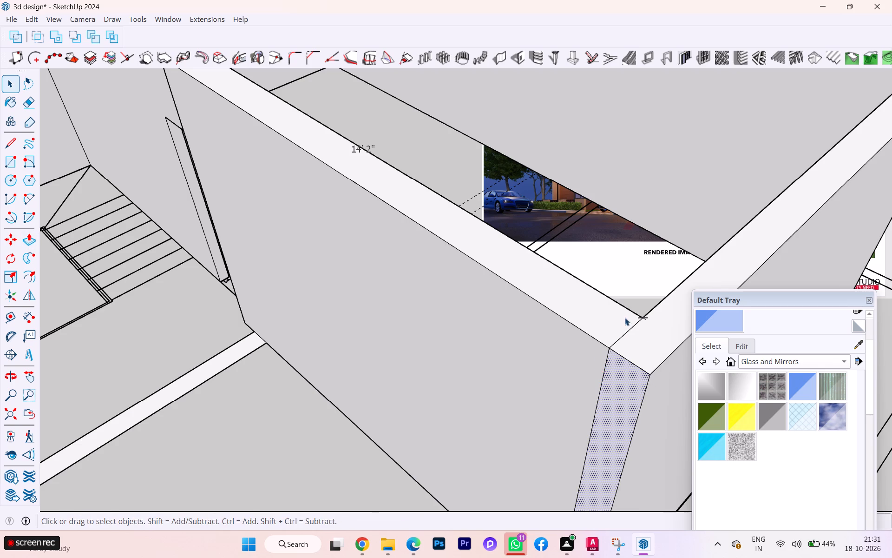
Delete the 14' 2" dimension from the top inner edge of the home theatre wall.
scroll(637, 309, up, 2)
click(645, 325)
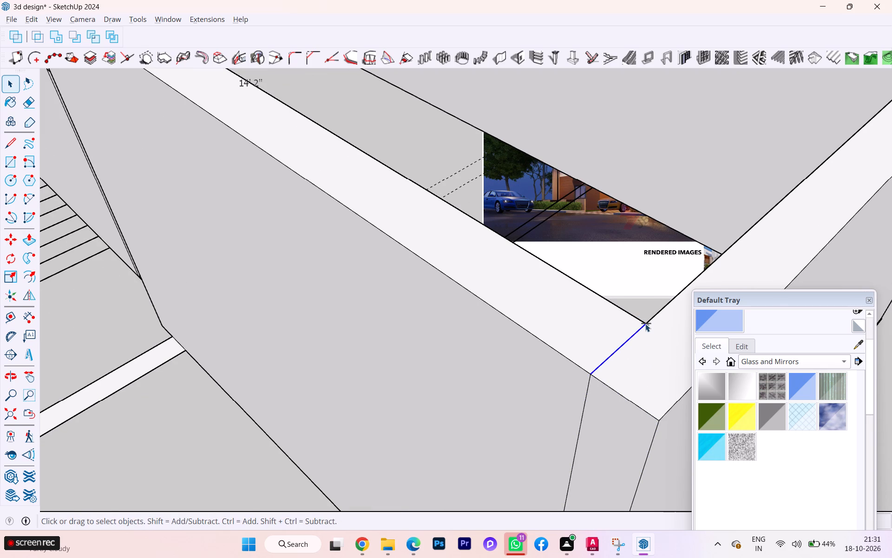
click(646, 323)
click(646, 323)
middle_drag(645, 324, 322, 384)
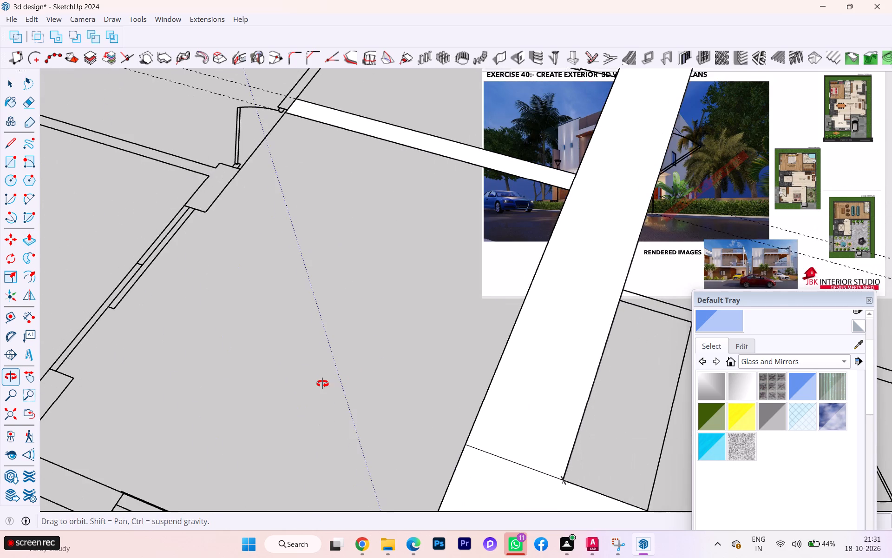
middle_drag(322, 384, 322, 382)
scroll(551, 433, up, 2)
scroll(602, 498, up, 3)
scroll(602, 498, down, 1)
scroll(602, 498, up, 2)
scroll(555, 486, down, 1)
scroll(554, 486, up, 1)
scroll(447, 425, down, 5)
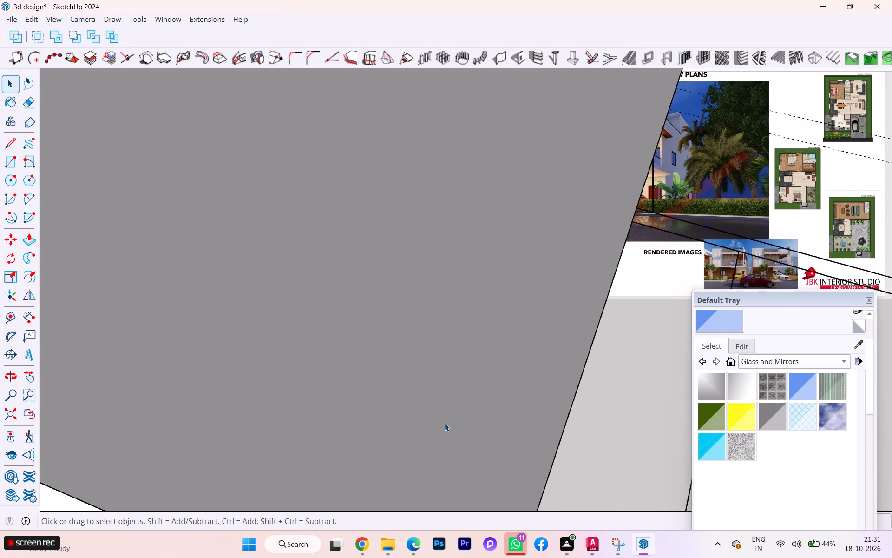
scroll(445, 423, down, 5)
click(315, 363)
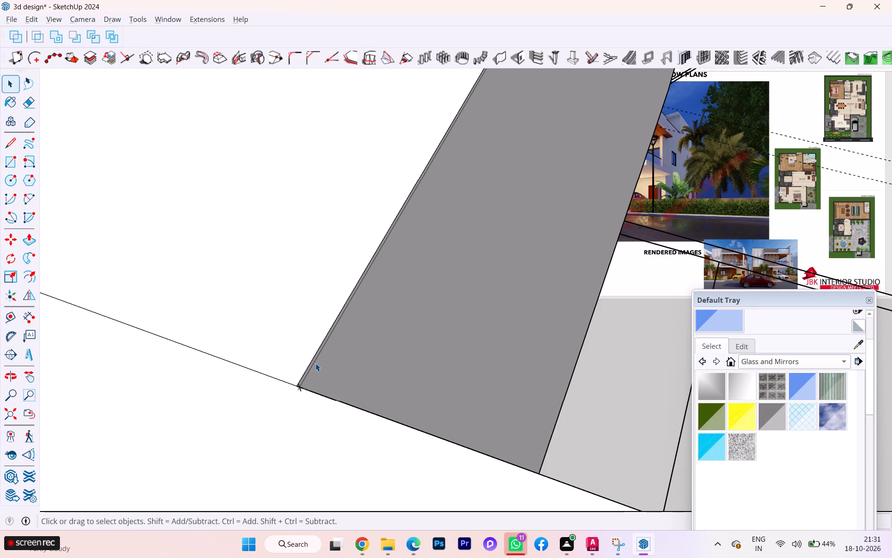
key(Delete)
scroll(320, 359, down, 5)
scroll(422, 354, up, 3)
scroll(424, 354, down, 2)
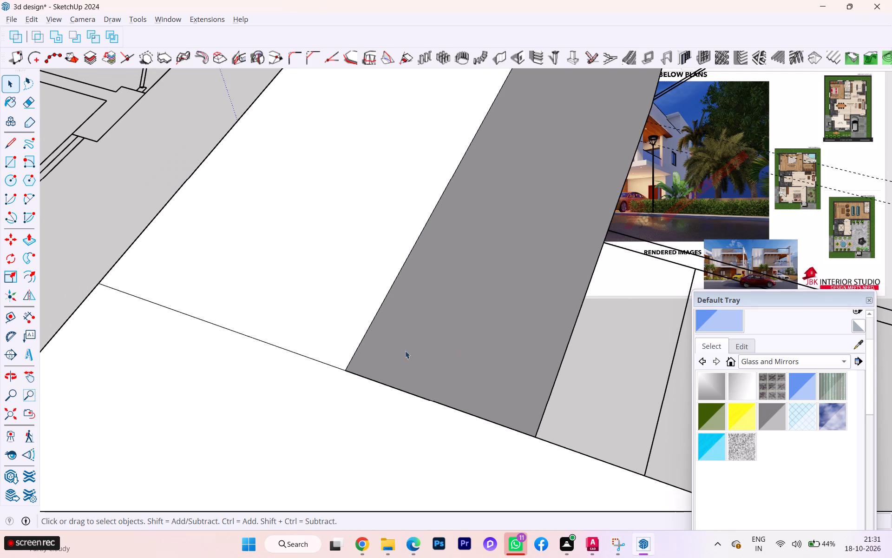
Measure the home theatre wall's thickness across its top at the outer corner.
click(26, 312)
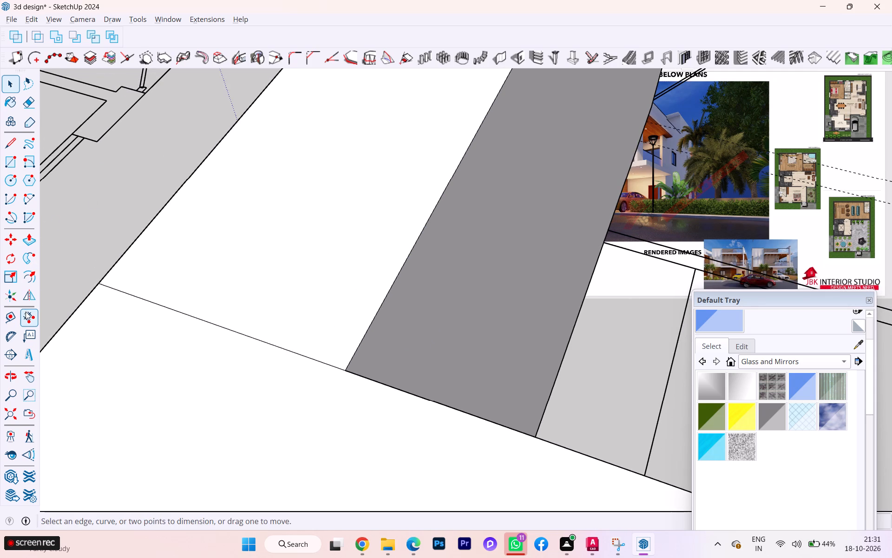
click(347, 369)
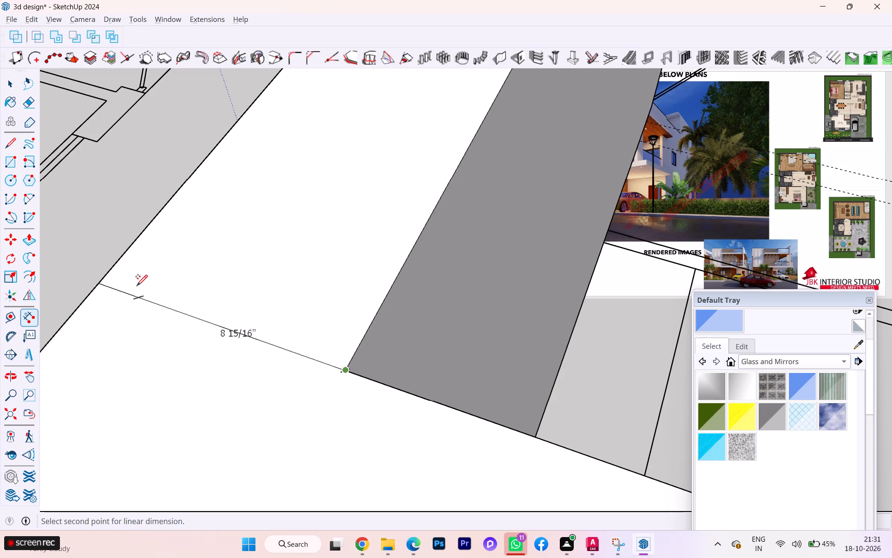
click(102, 282)
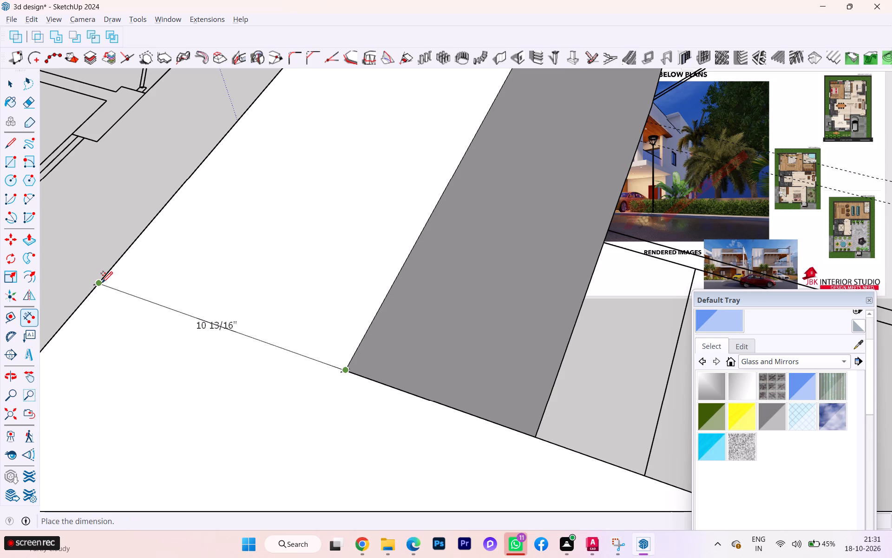
key(Escape)
Erase the seam edge across the wall tops where the home theatre wall meets the side wall.
scroll(197, 274, down, 2)
middle_drag(210, 276, 413, 256)
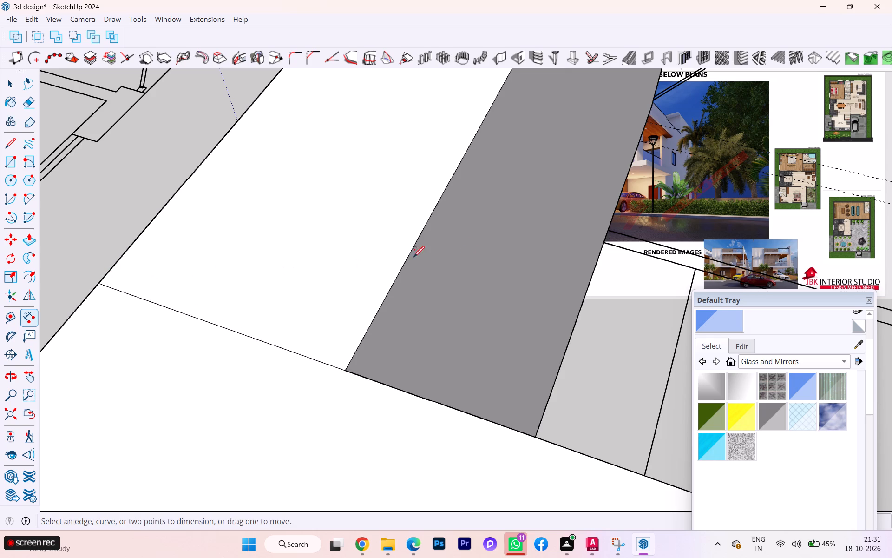
middle_drag(413, 256, 465, 253)
key(e)
click(9, 91)
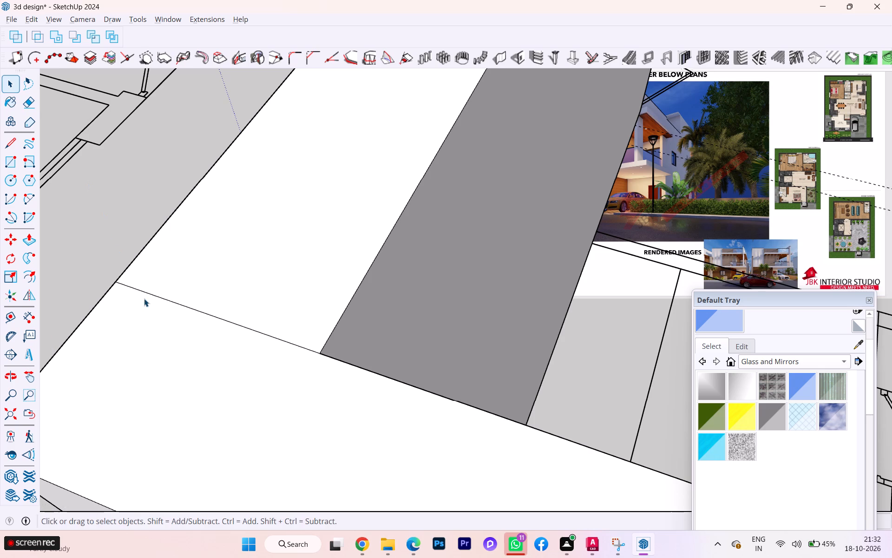
click(25, 104)
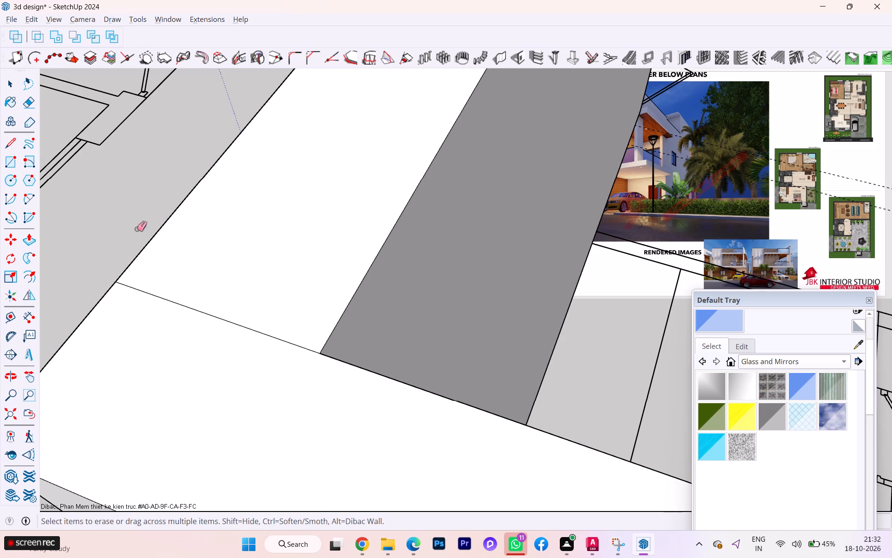
click(171, 299)
click(171, 299)
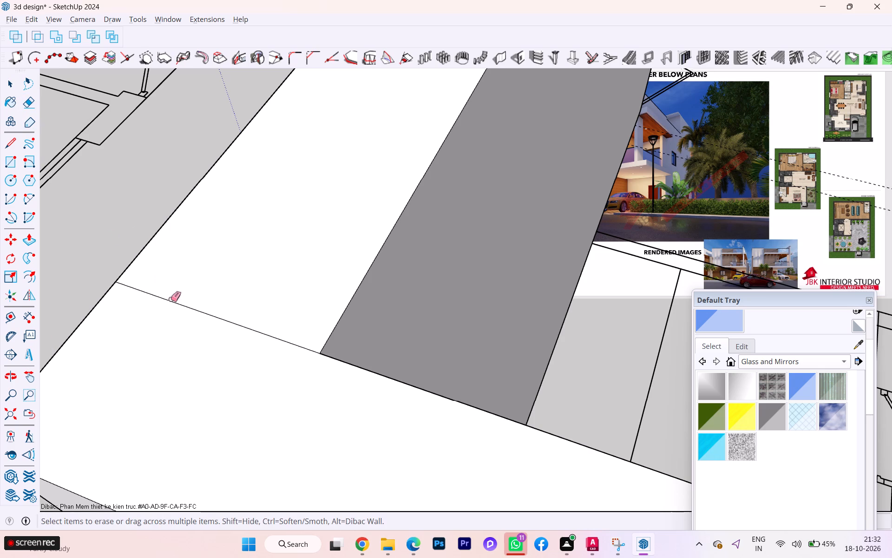
click(165, 302)
scroll(227, 292, down, 7)
scroll(328, 324, down, 3)
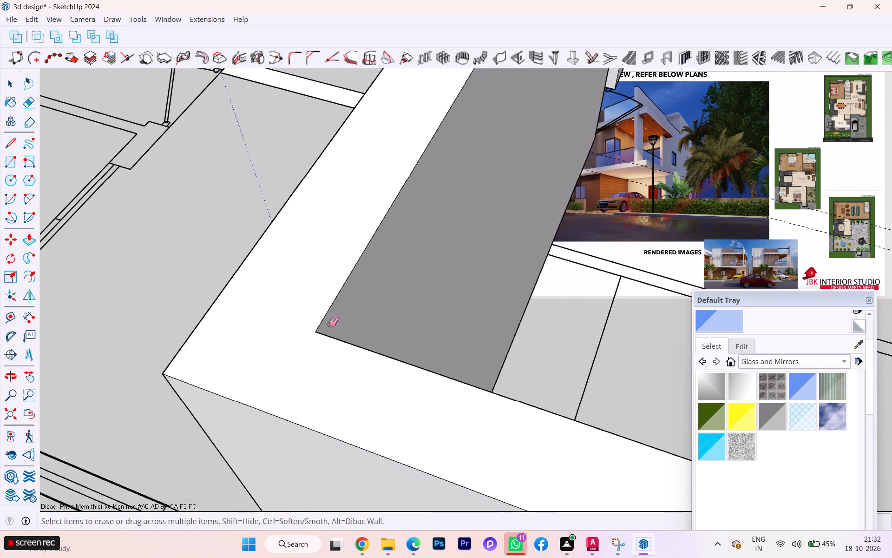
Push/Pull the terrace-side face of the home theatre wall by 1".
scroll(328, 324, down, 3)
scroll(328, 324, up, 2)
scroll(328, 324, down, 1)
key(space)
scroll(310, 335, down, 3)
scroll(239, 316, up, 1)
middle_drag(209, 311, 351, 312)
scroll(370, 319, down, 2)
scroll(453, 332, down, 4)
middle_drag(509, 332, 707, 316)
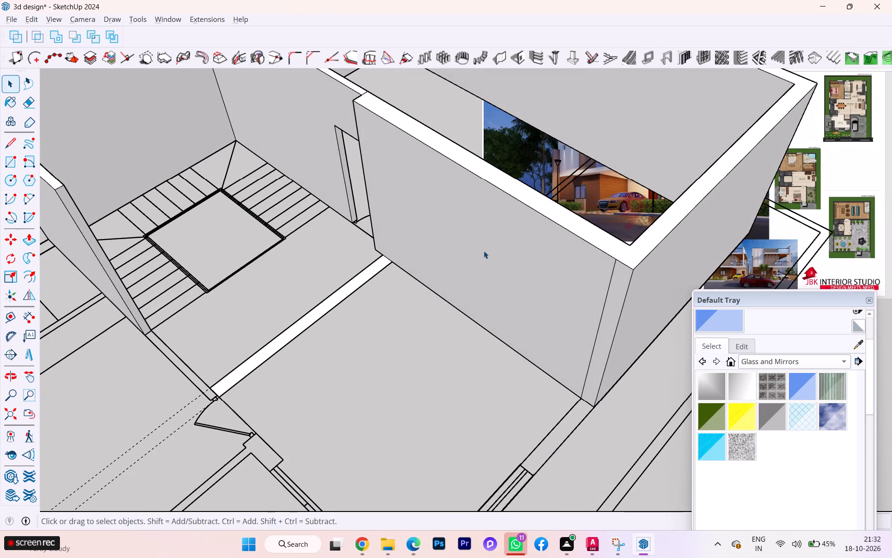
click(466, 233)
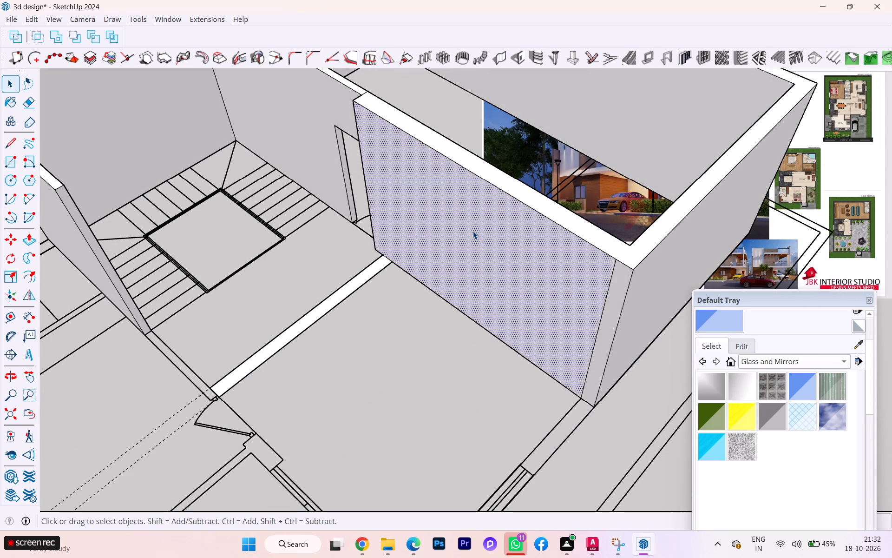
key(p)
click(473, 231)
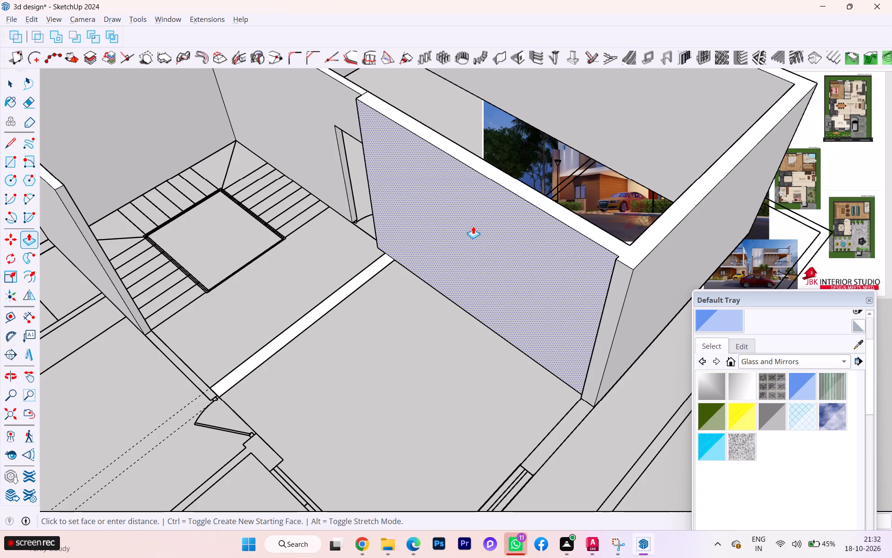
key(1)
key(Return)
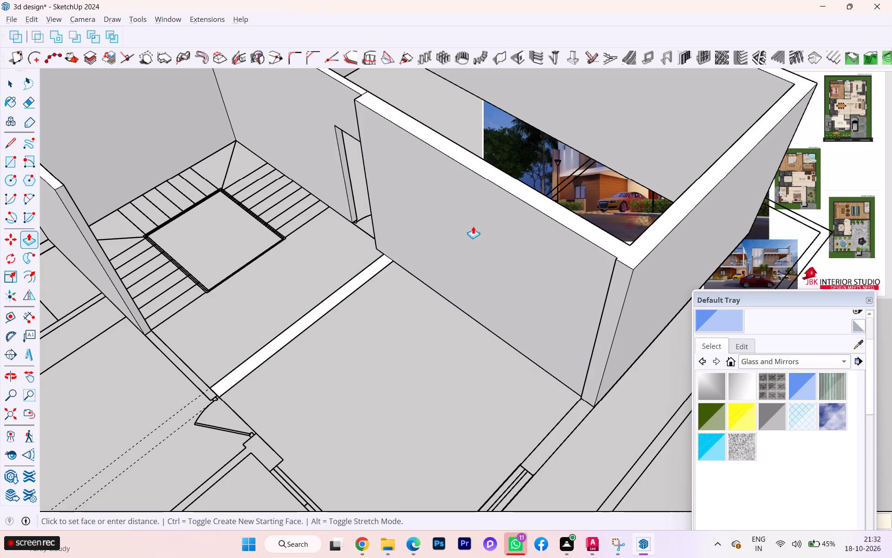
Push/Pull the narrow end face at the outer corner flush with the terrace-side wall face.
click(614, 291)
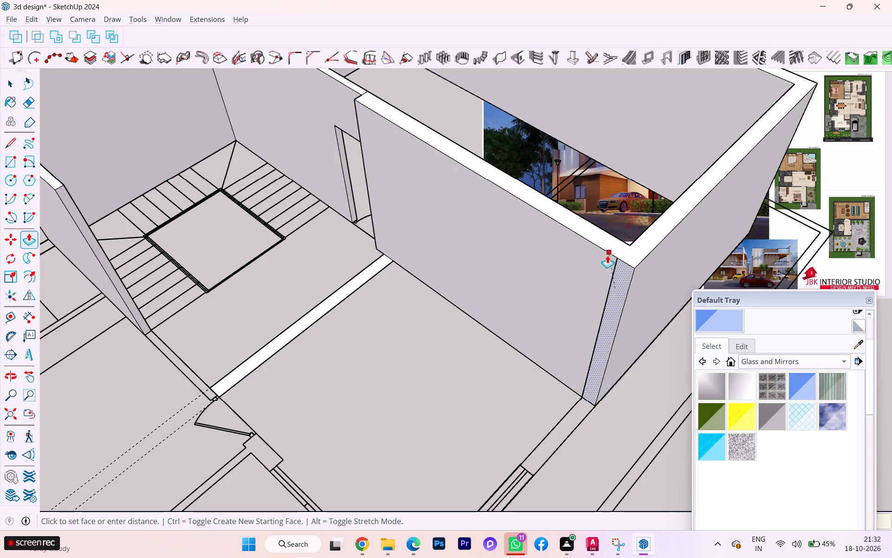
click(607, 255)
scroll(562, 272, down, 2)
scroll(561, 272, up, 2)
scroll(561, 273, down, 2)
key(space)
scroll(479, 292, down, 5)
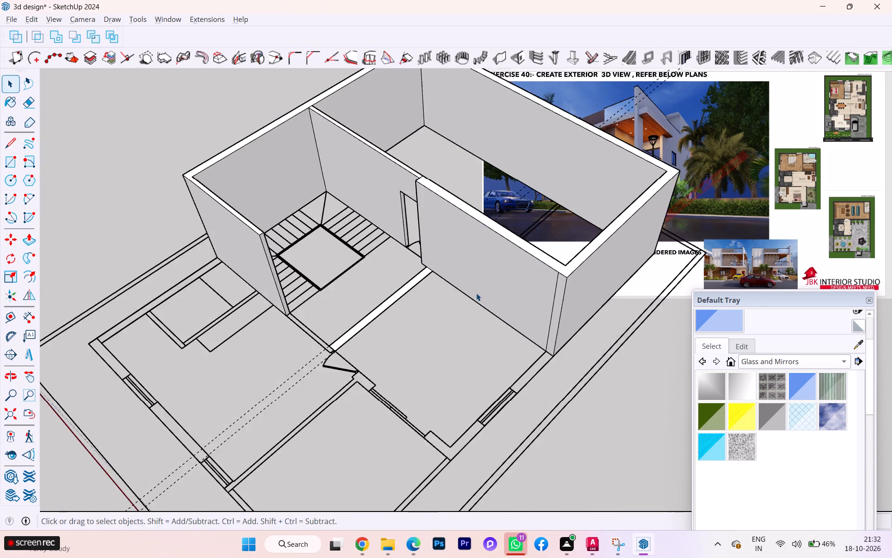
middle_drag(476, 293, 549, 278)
Check the home theatre and staircase wall layout and thicknesses on the workbook's Second Floor Plan.
key(alt+Tab)
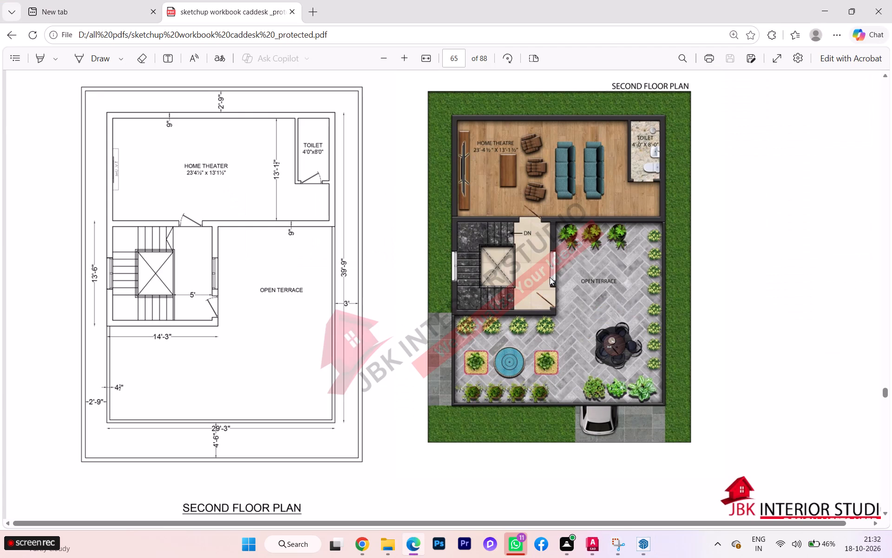
key(alt+Tab)
key(alt+Tab)
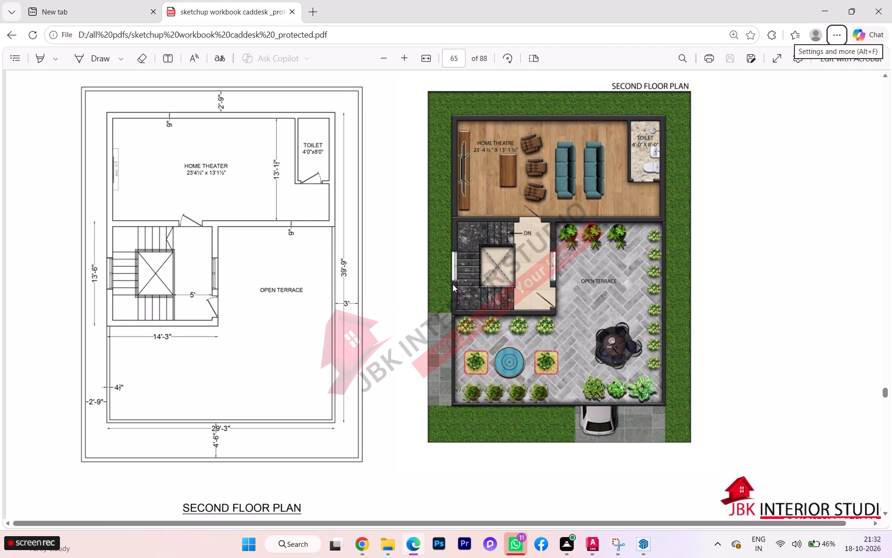
key(alt+Tab)
key(alt+Tab)
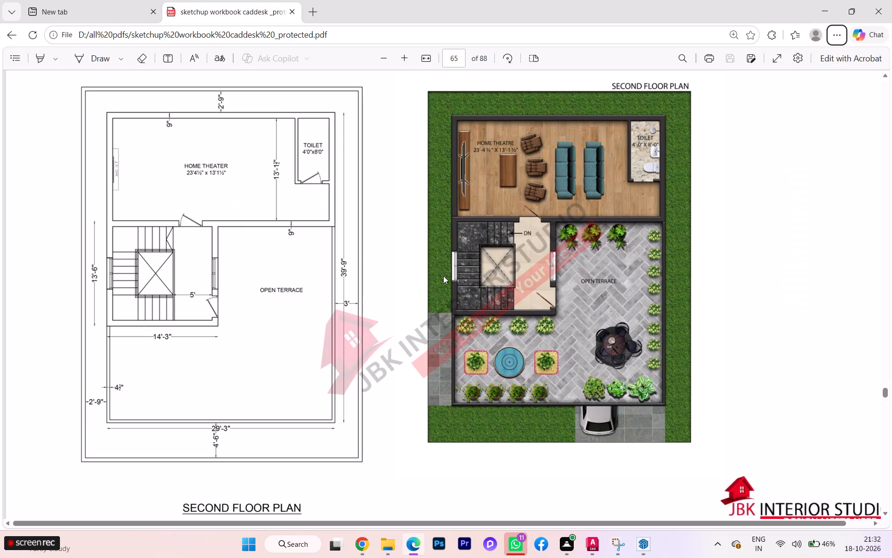
scroll(426, 272, down, 1)
scroll(426, 272, up, 1)
scroll(426, 272, down, 2)
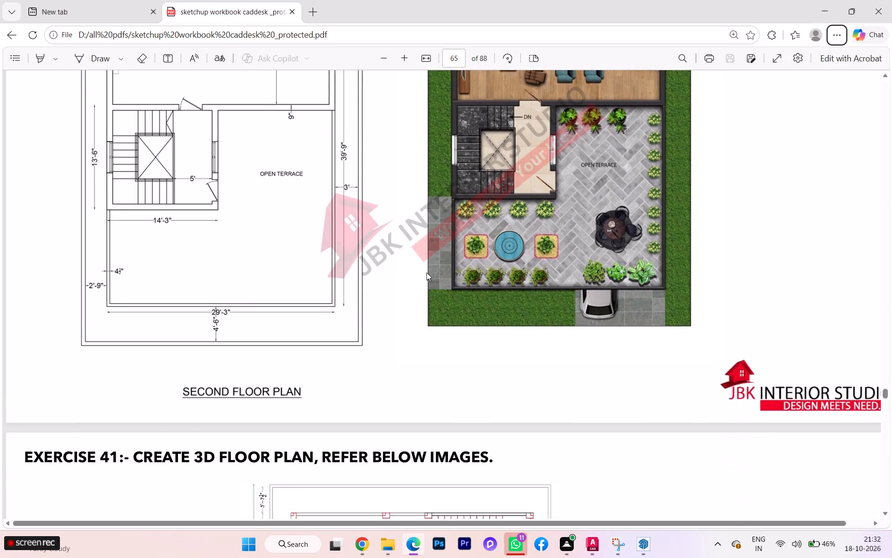
scroll(426, 272, up, 6)
key(alt+Tab)
Push/Pull the terrace-side home theatre wall face back flush with the staircase-side face beside the door opening.
scroll(431, 243, up, 4)
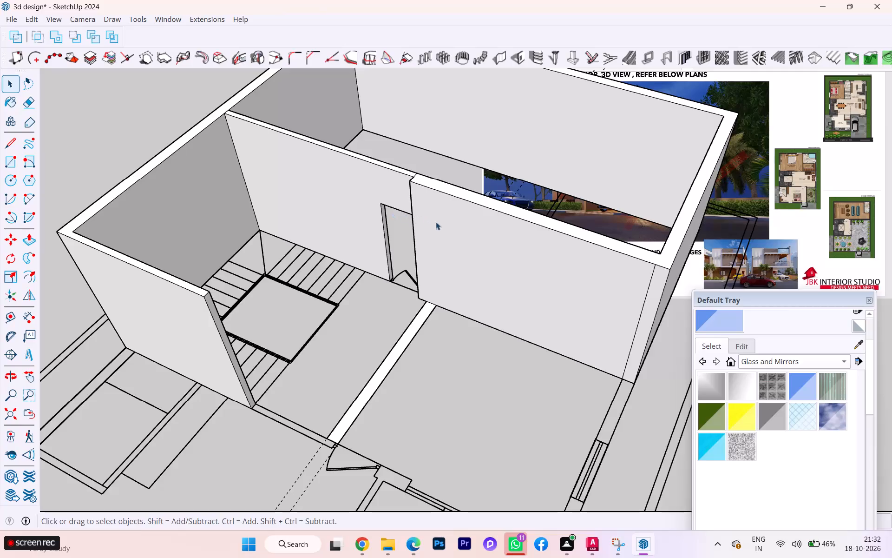
middle_drag(404, 237, 235, 266)
scroll(472, 243, up, 3)
click(459, 215)
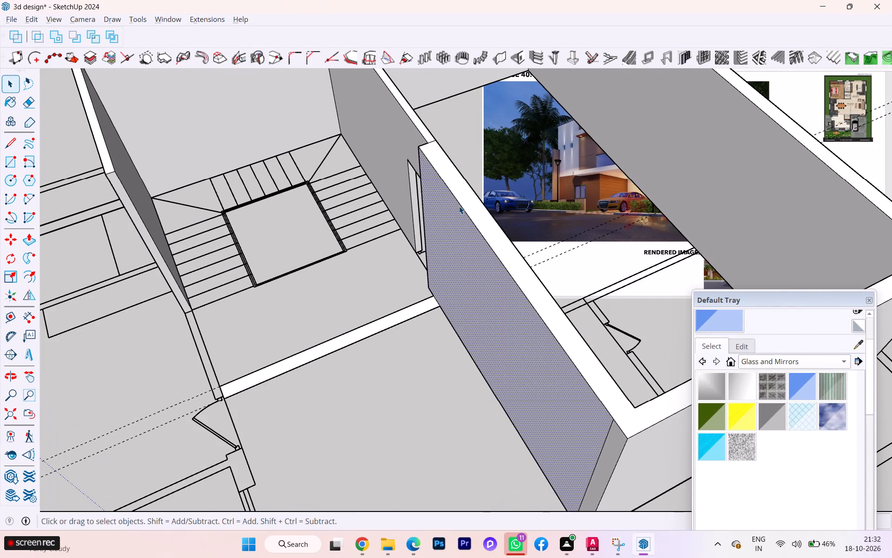
key(p)
click(431, 199)
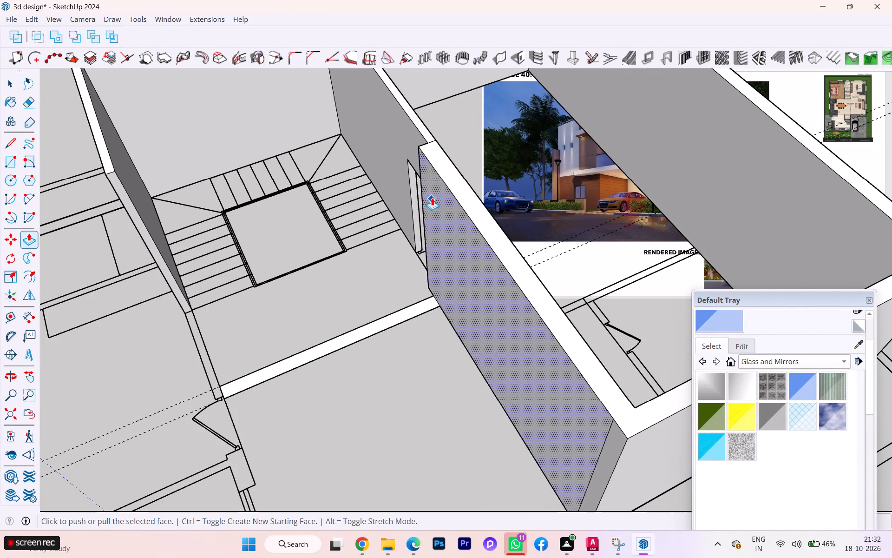
click(423, 146)
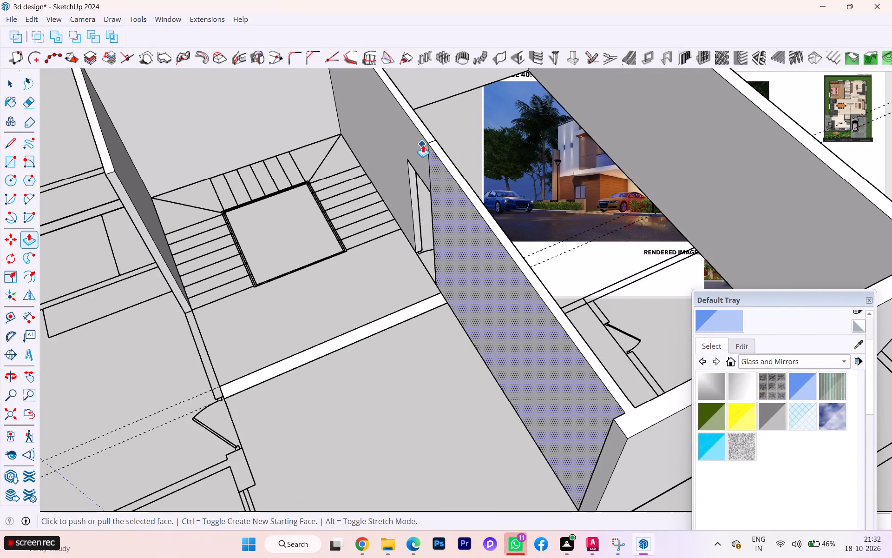
Push/Pull the room-side face of the home theatre's terrace wall 4.5" into the room.
scroll(441, 185, down, 1)
middle_drag(447, 195, 537, 196)
scroll(566, 212, down, 1)
middle_drag(568, 214, 373, 234)
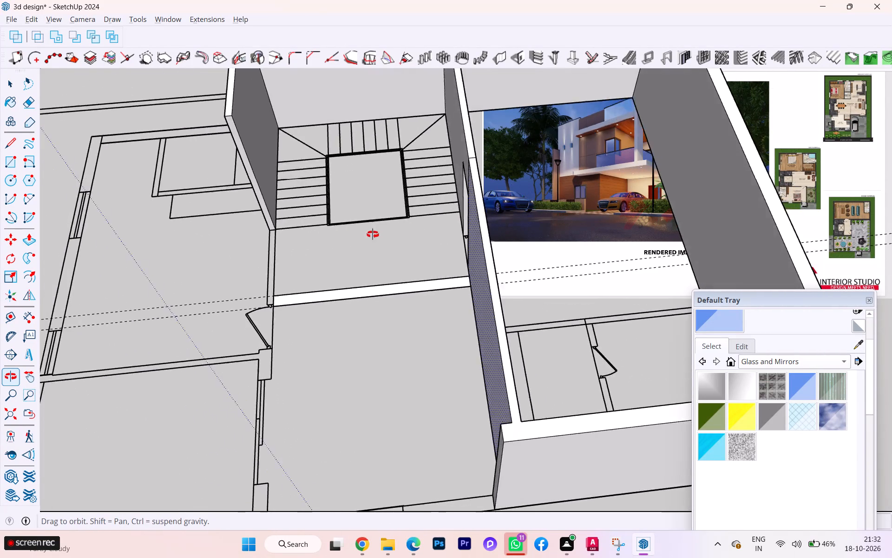
middle_drag(373, 234, 200, 229)
scroll(475, 279, down, 1)
middle_drag(475, 279, 331, 263)
click(372, 286)
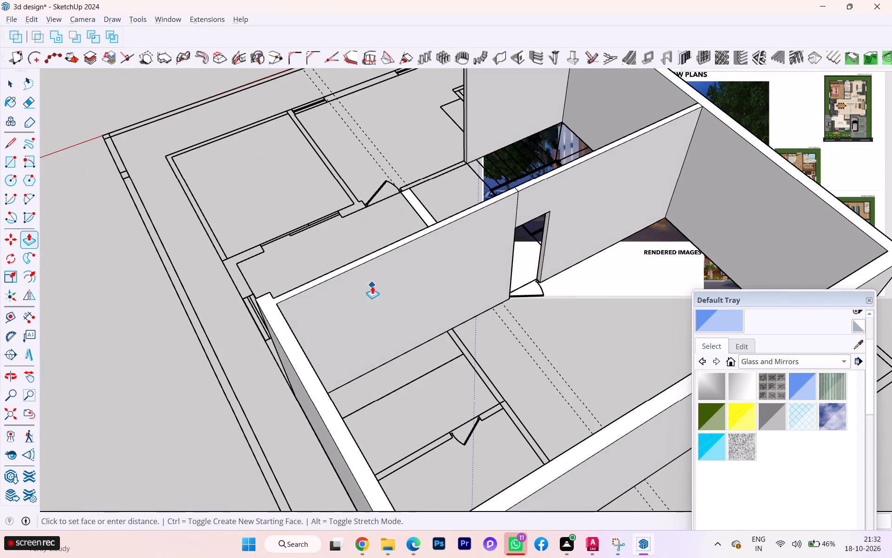
key(space)
click(388, 293)
key(p)
click(388, 293)
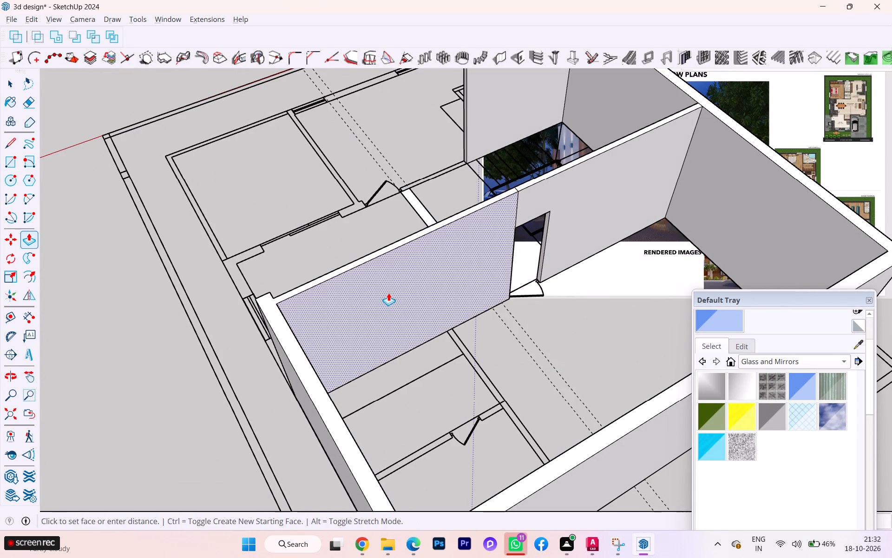
text(4.5)
key(Return)
Push/Pull the room-side wall face beyond the door opening flush with the thickened terrace wall section.
click(587, 179)
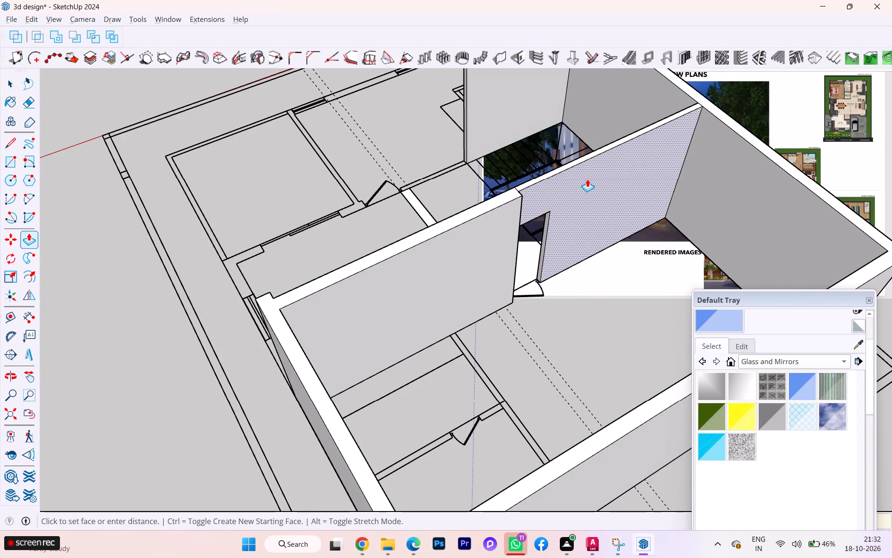
click(505, 203)
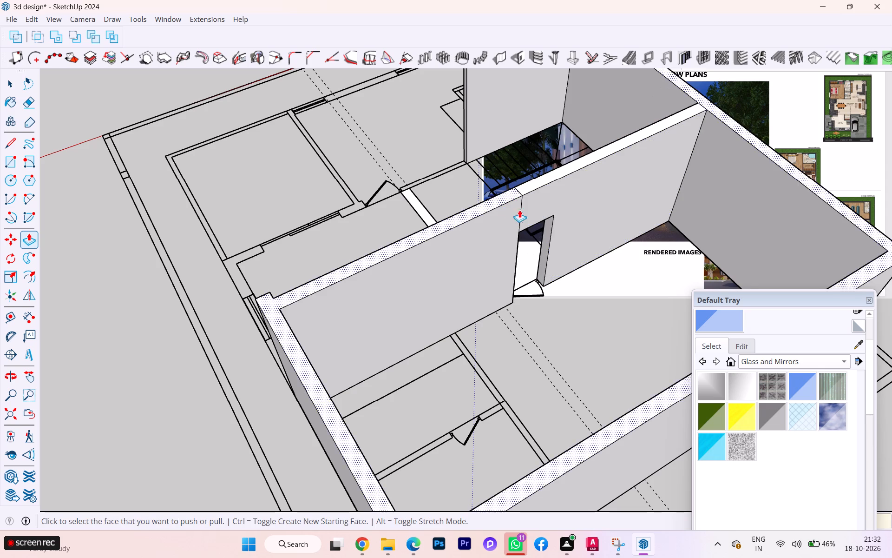
Erase the seam edges at the door opening across the wall top and on both faces of the home theatre wall.
scroll(525, 207, up, 1)
key(space)
scroll(525, 207, up, 5)
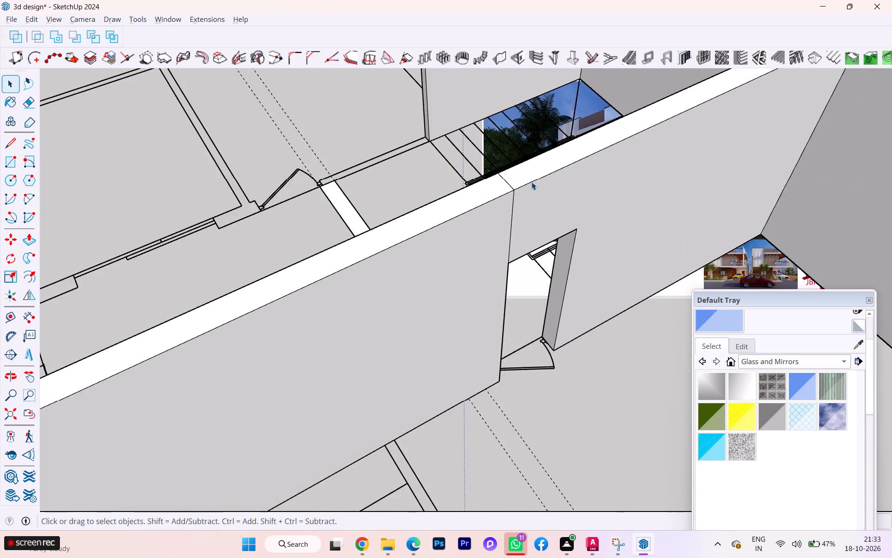
scroll(531, 182, up, 3)
key(e)
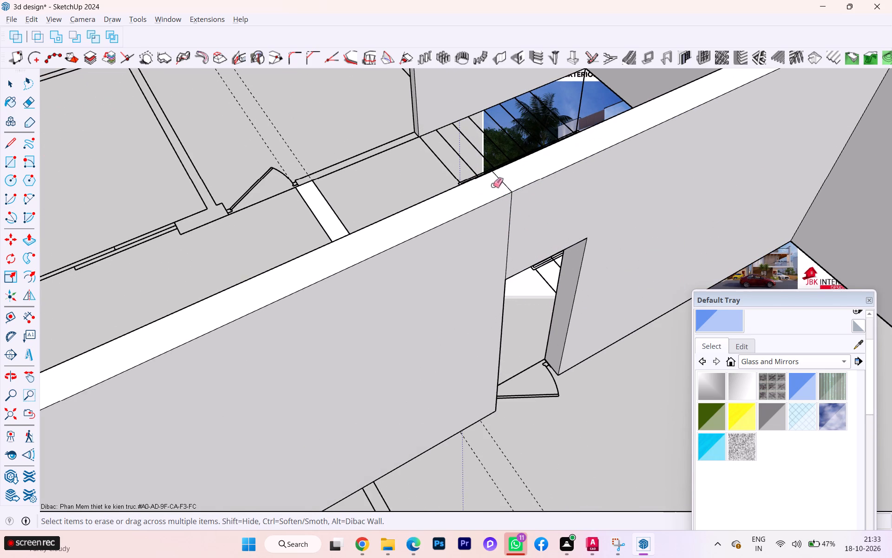
click(503, 185)
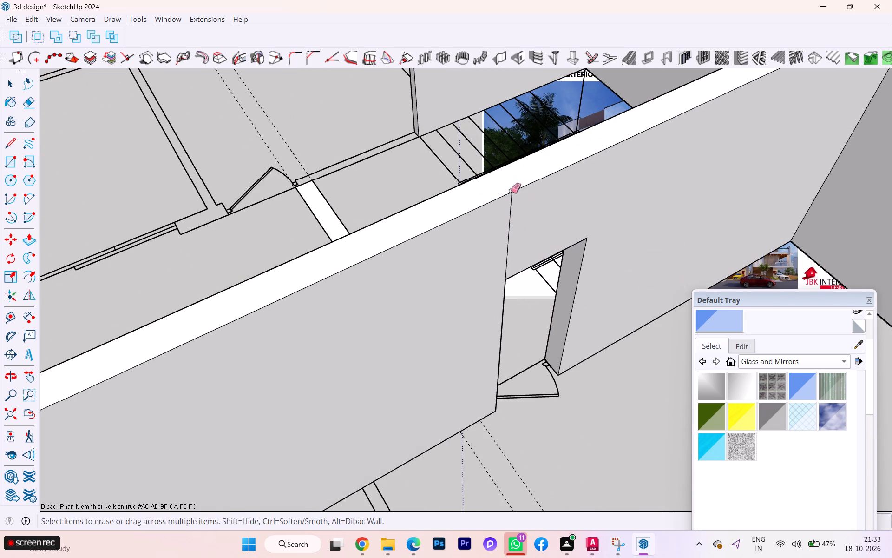
click(512, 201)
scroll(425, 227, down, 3)
scroll(423, 227, up, 2)
scroll(423, 227, down, 2)
scroll(421, 229, up, 1)
scroll(417, 245, down, 5)
middle_drag(430, 250, 793, 226)
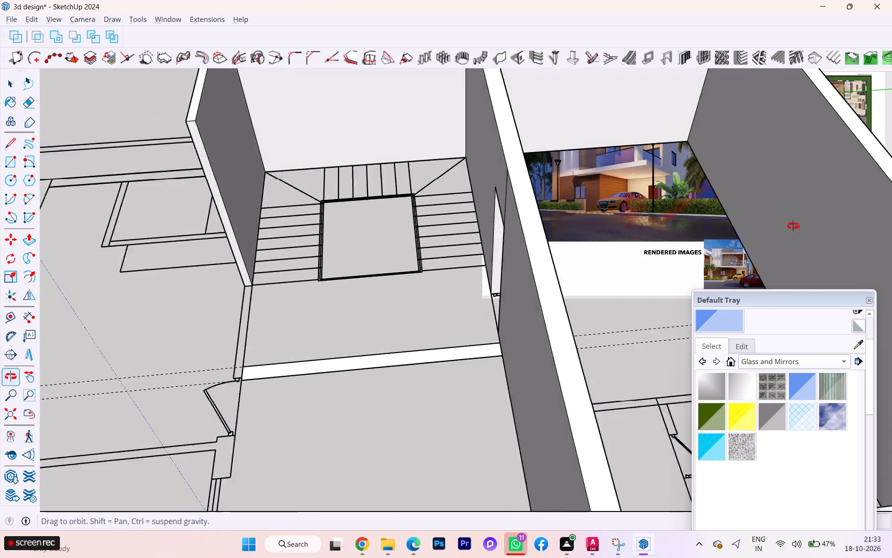
middle_drag(793, 226, 891, 205)
click(512, 167)
Push/Pull the projecting narrow end face at the outer corner flush with the terrace-side home theatre wall face.
scroll(484, 200, down, 1)
scroll(484, 200, up, 1)
scroll(484, 200, down, 2)
scroll(482, 202, up, 1)
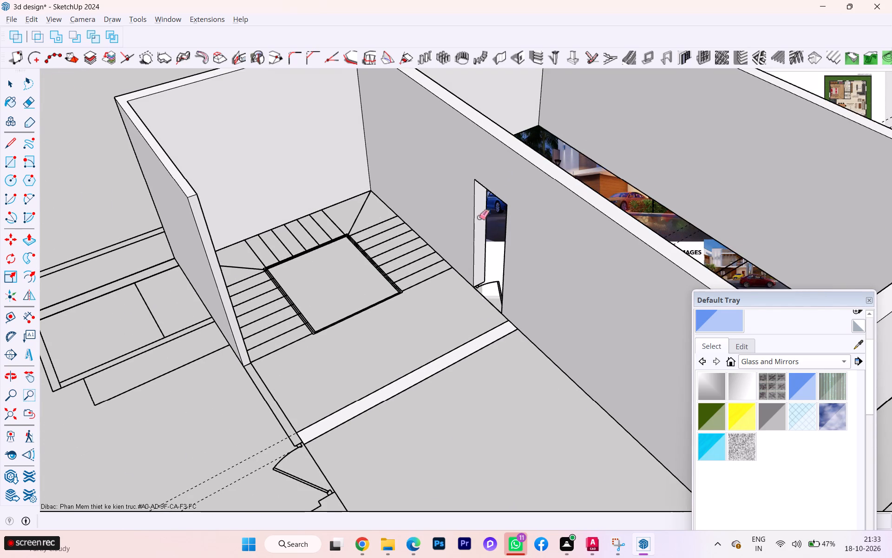
scroll(463, 231, down, 7)
scroll(553, 262, up, 8)
scroll(612, 310, up, 3)
key(space)
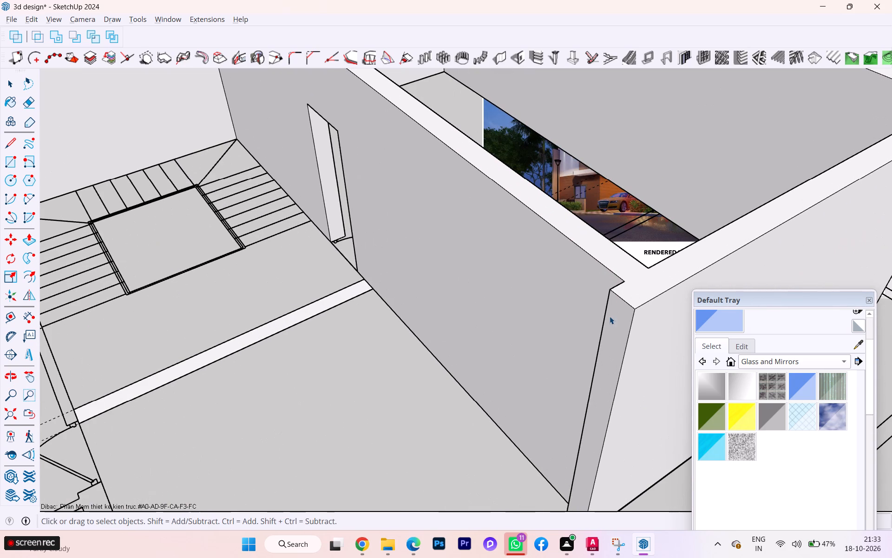
click(610, 319)
key(p)
key(p)
click(610, 312)
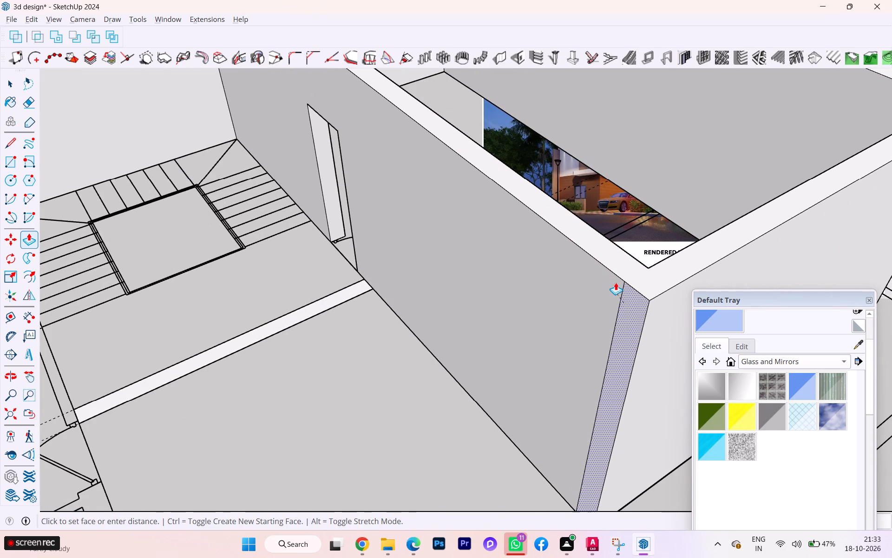
click(613, 275)
key(space)
key(Escape)
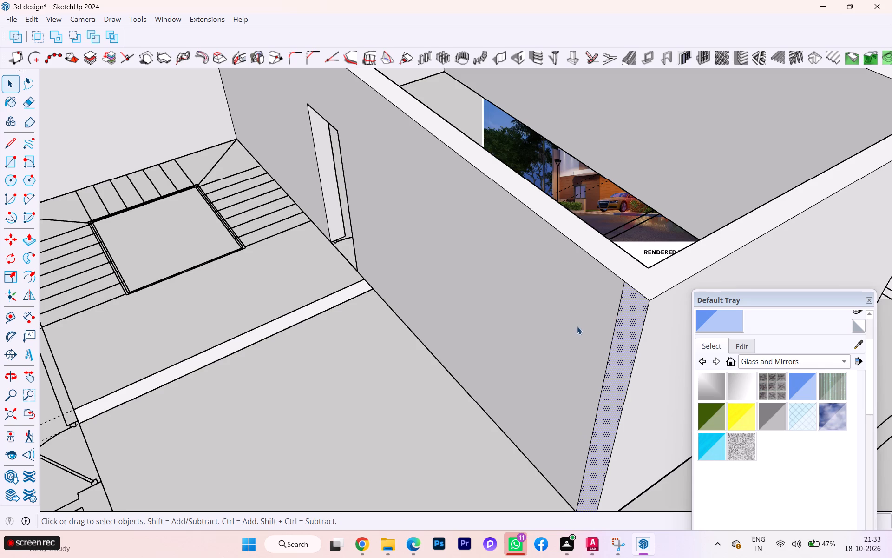
Erase the vertical seam edge between the terrace-side wall face and the narrow end face at the outer corner.
click(424, 387)
key(e)
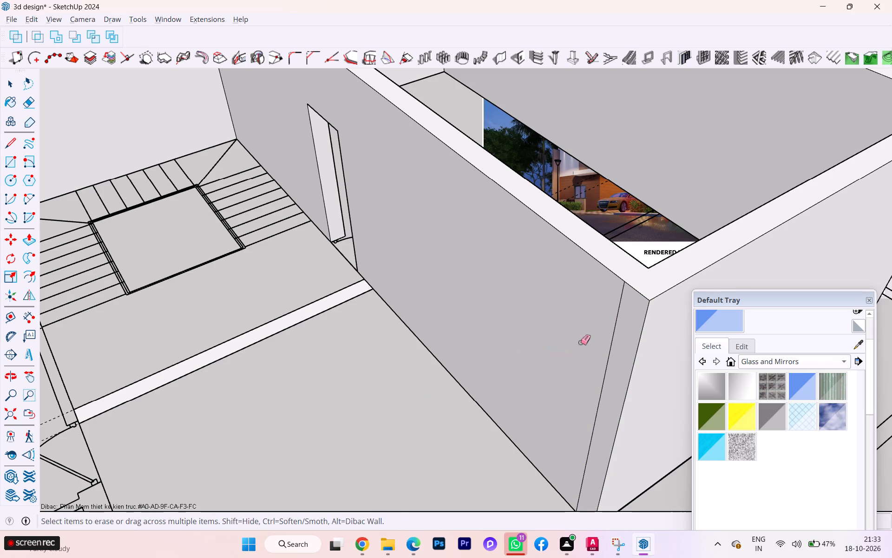
click(609, 339)
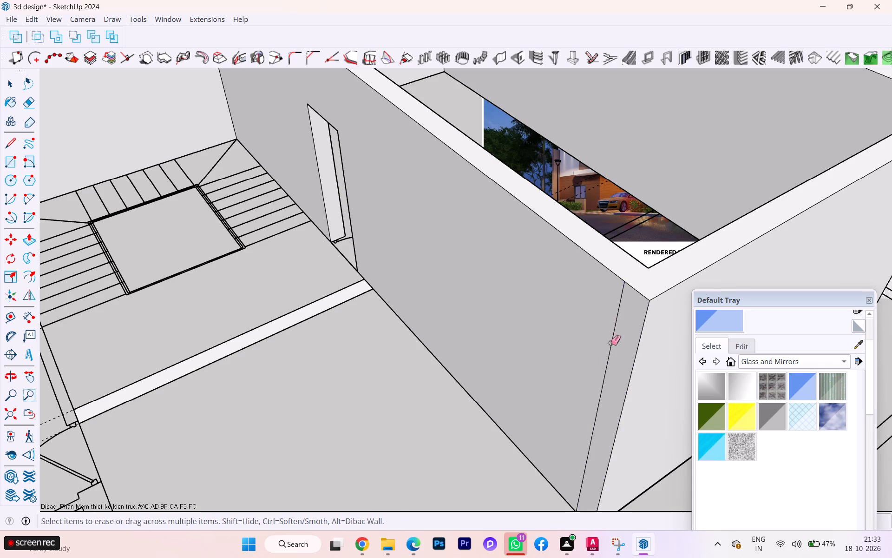
click(610, 343)
key(space)
click(359, 350)
Draw a line across the staircase's terrace-side wall strip, near its end away from the home theatre.
scroll(389, 321, down, 2)
scroll(394, 320, up, 1)
scroll(405, 319, down, 1)
scroll(405, 319, up, 1)
scroll(405, 319, down, 2)
scroll(405, 319, up, 6)
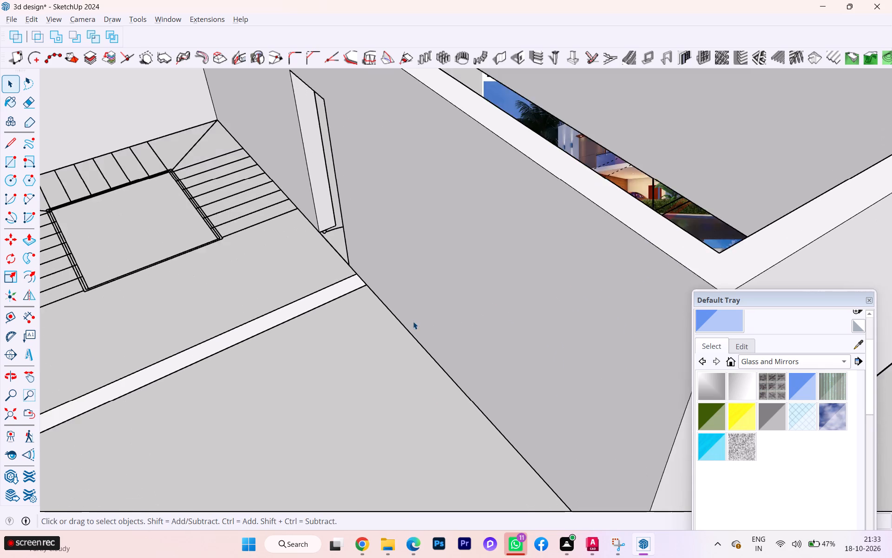
scroll(413, 321, down, 6)
scroll(361, 286, down, 1)
middle_drag(361, 287, 510, 272)
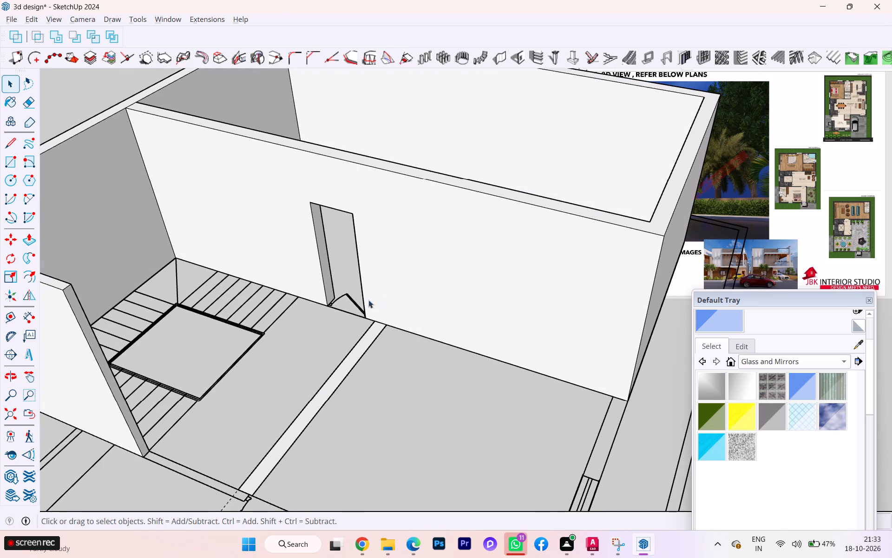
scroll(357, 345, down, 2)
middle_drag(341, 378, 221, 394)
scroll(243, 363, up, 2)
scroll(243, 361, down, 1)
scroll(243, 361, up, 4)
key(l)
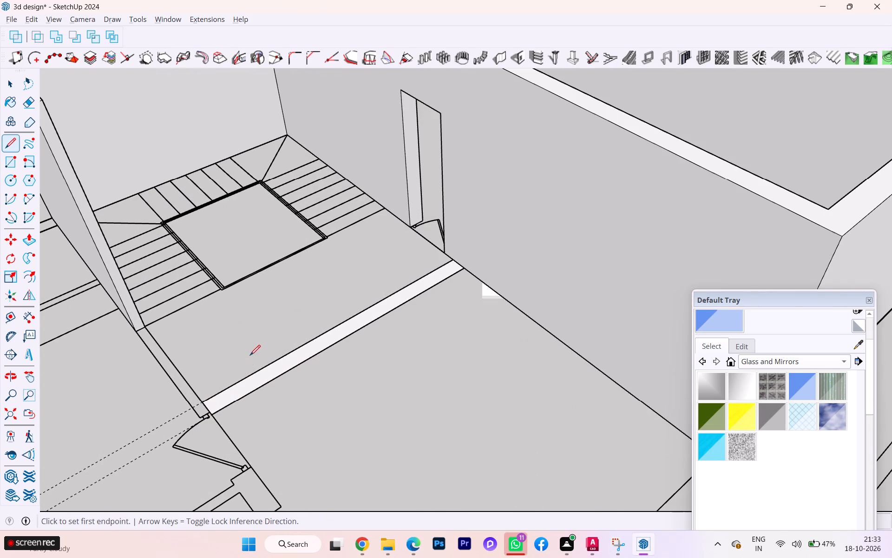
key(Return)
scroll(227, 383, up, 3)
click(236, 383)
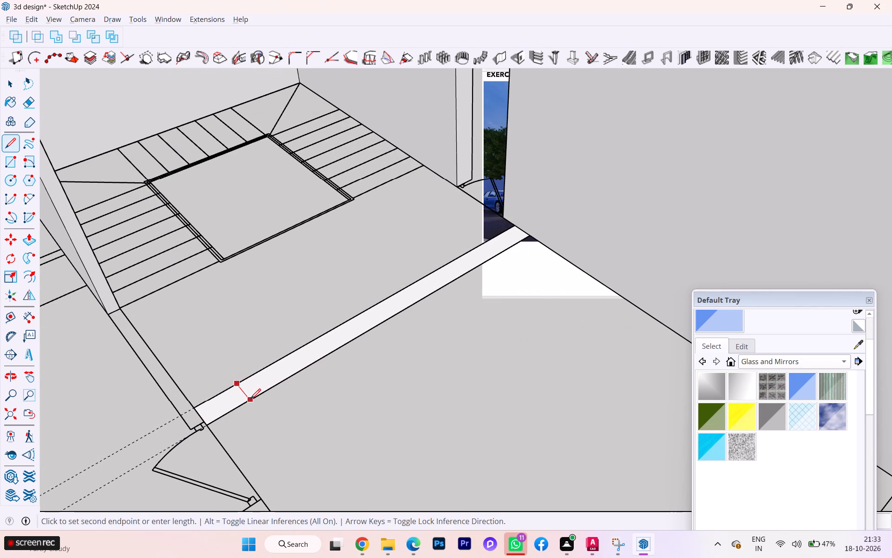
click(250, 399)
key(space)
scroll(248, 393, down, 4)
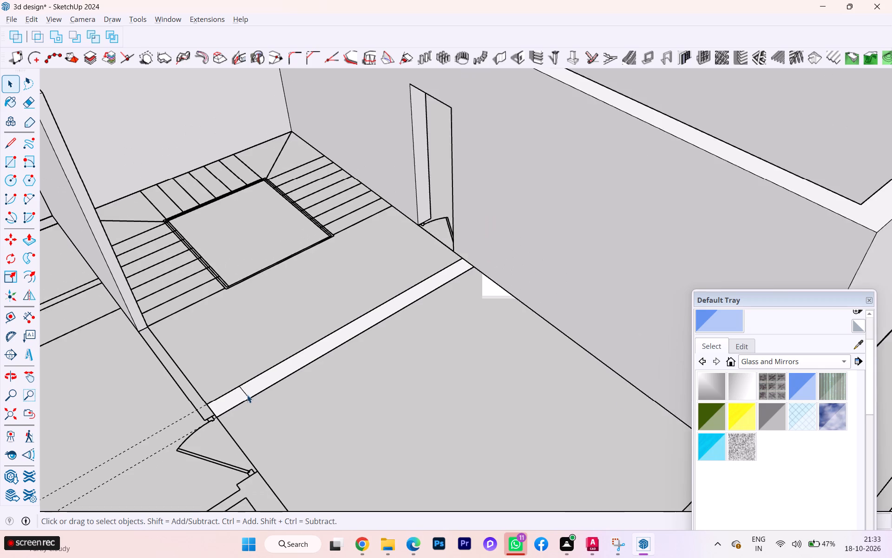
Recheck the second-floor plan and erase the short line across the staircase's terrace-side wall strip.
key(alt+Tab)
scroll(250, 394, down, 3)
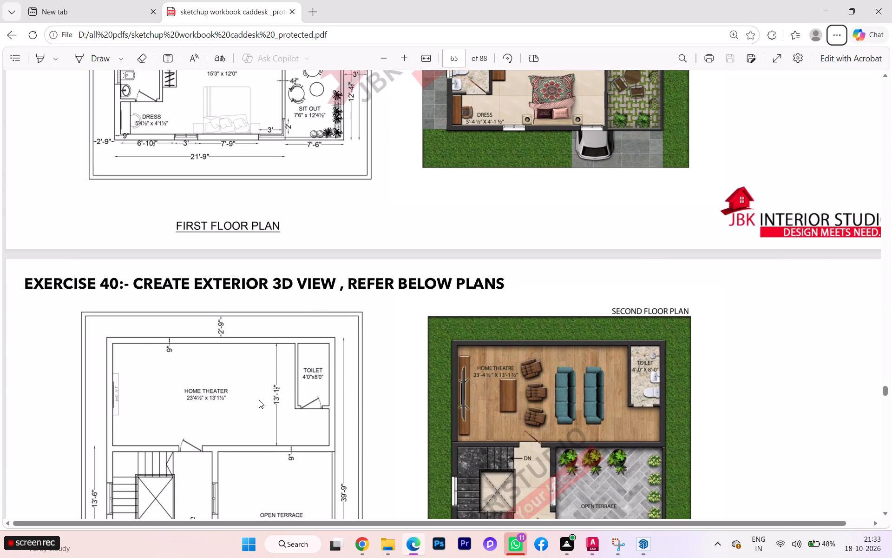
key(alt+Tab)
scroll(250, 403, up, 2)
scroll(248, 403, down, 1)
scroll(248, 403, up, 1)
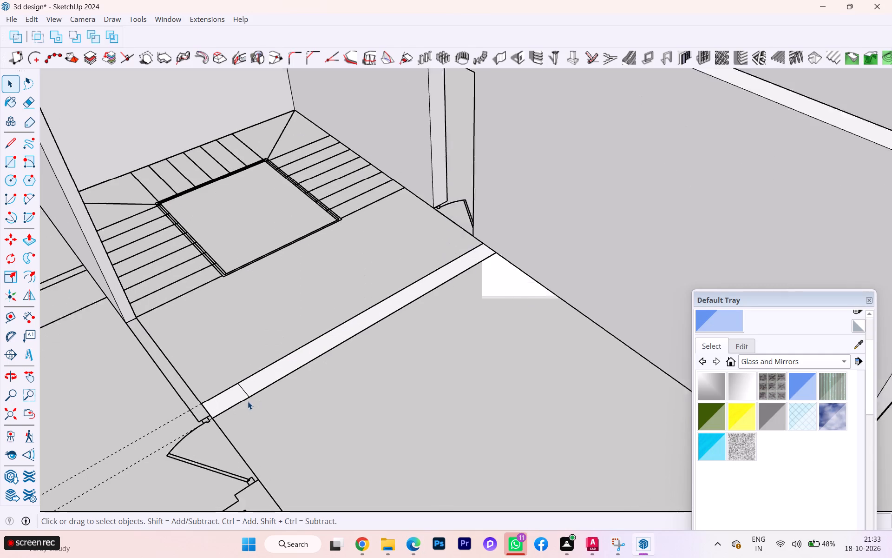
scroll(248, 401, up, 2)
scroll(247, 399, down, 1)
scroll(247, 399, up, 1)
click(247, 391)
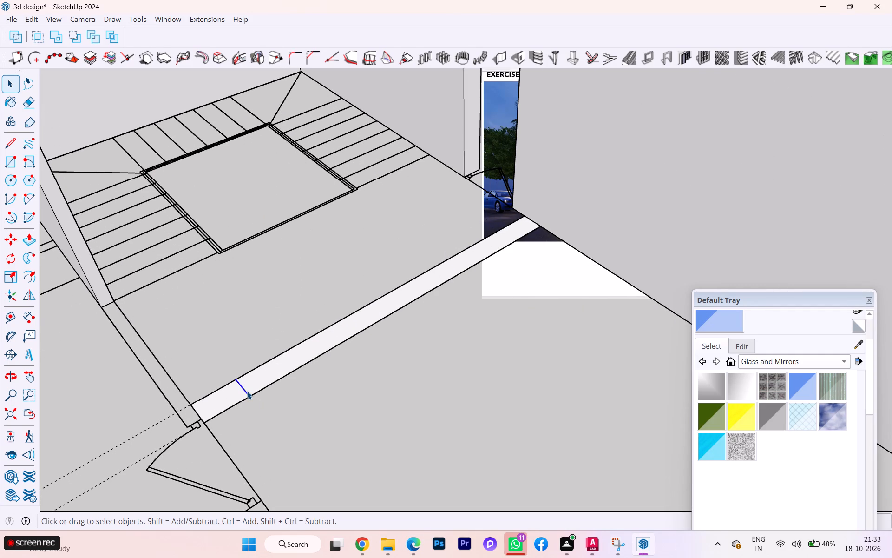
key(Delete)
Draw a new line across the terrace-side wall strip, closer to its end away from the home theatre.
key(l)
key(Return)
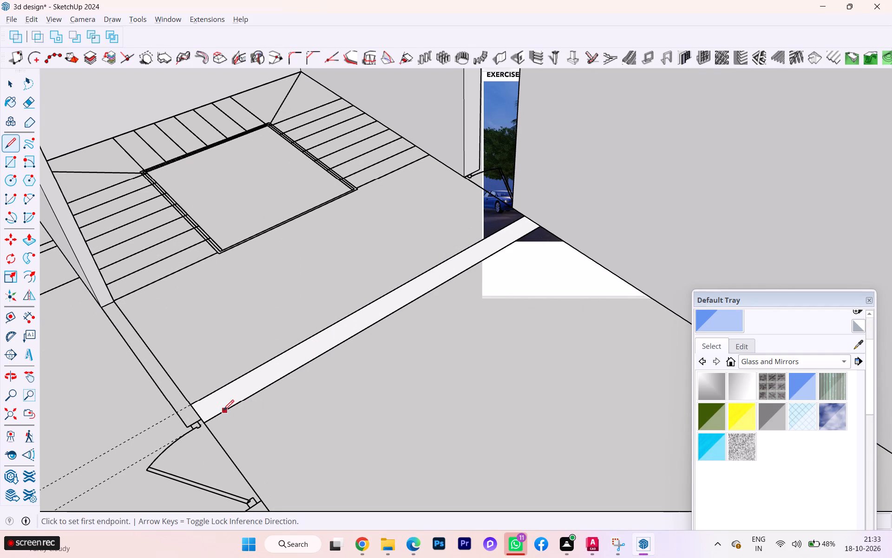
click(217, 391)
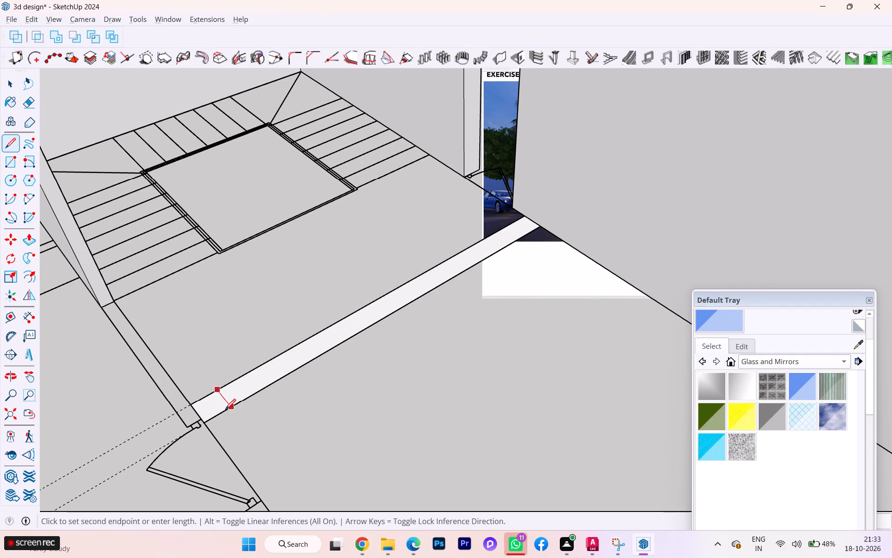
key(Escape)
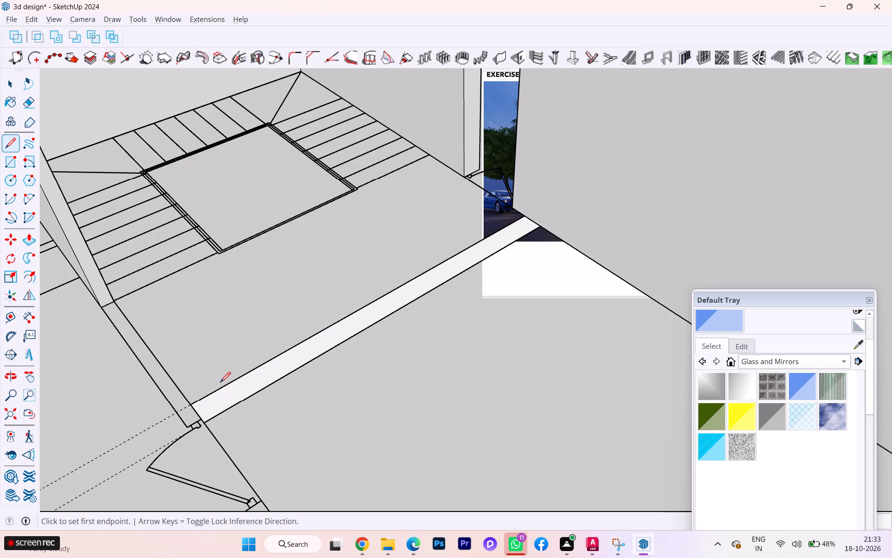
click(210, 397)
click(220, 416)
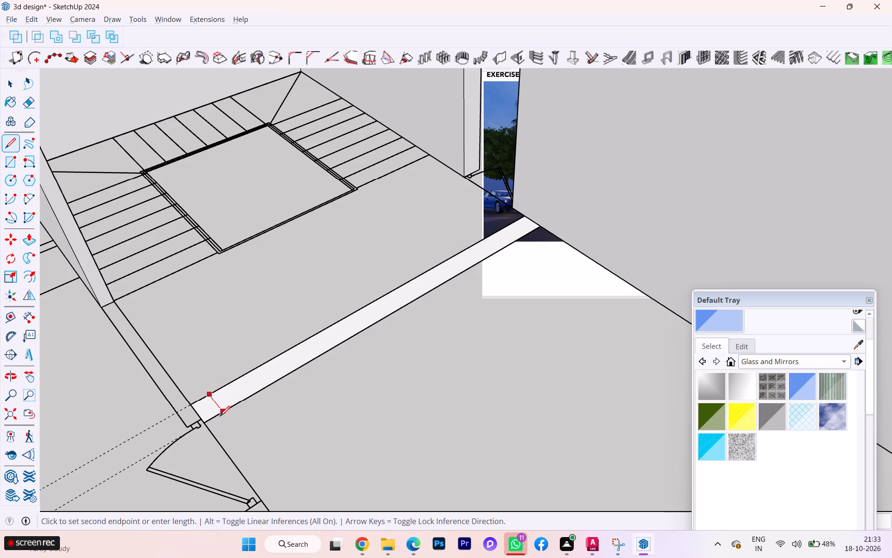
key(space)
Draw a second line across the strip along a guide offset 2'6" from the first line, towards the home theatre.
click(13, 312)
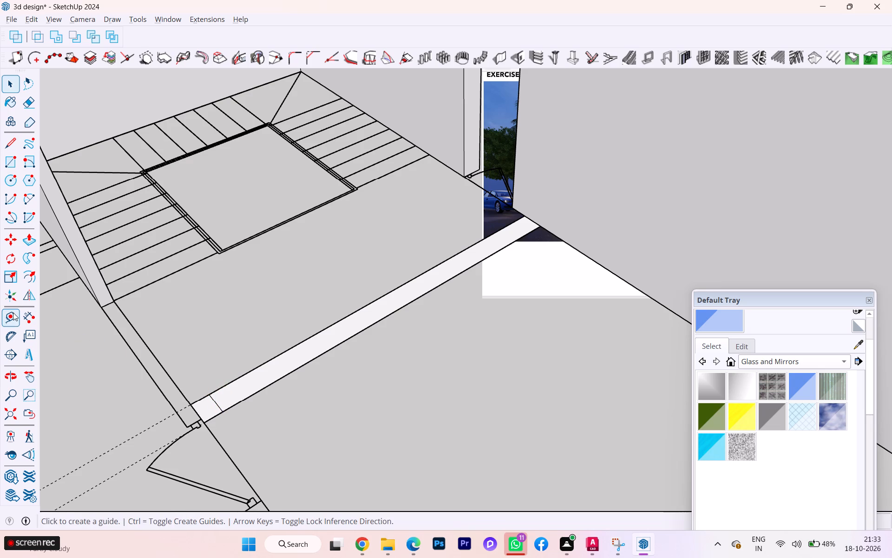
click(216, 403)
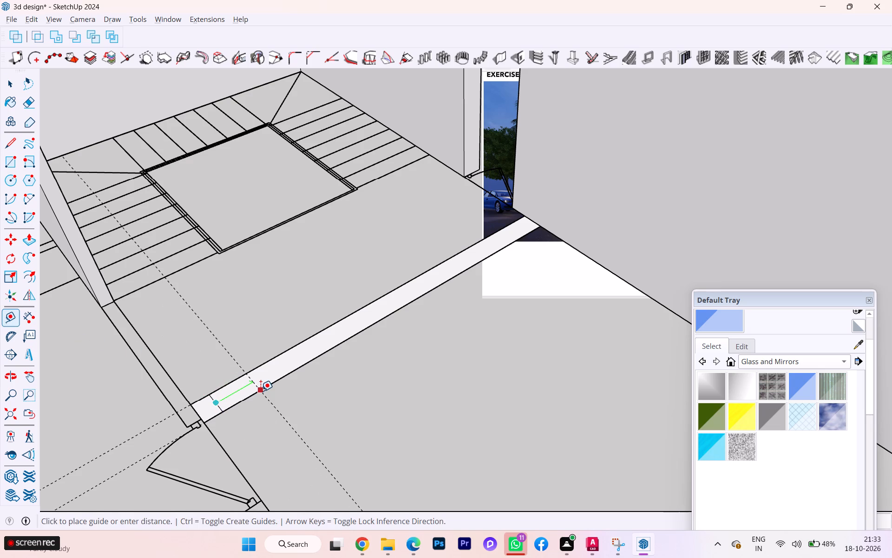
text(2'6)
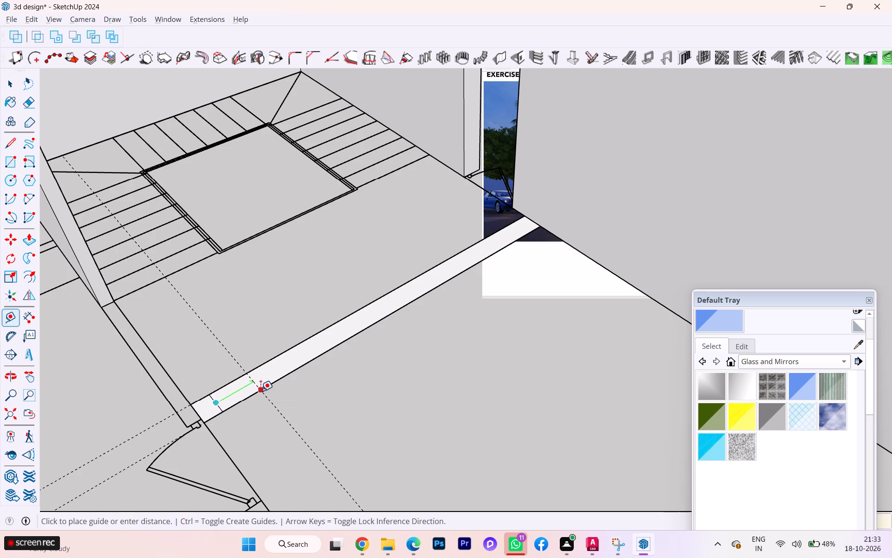
key(Return)
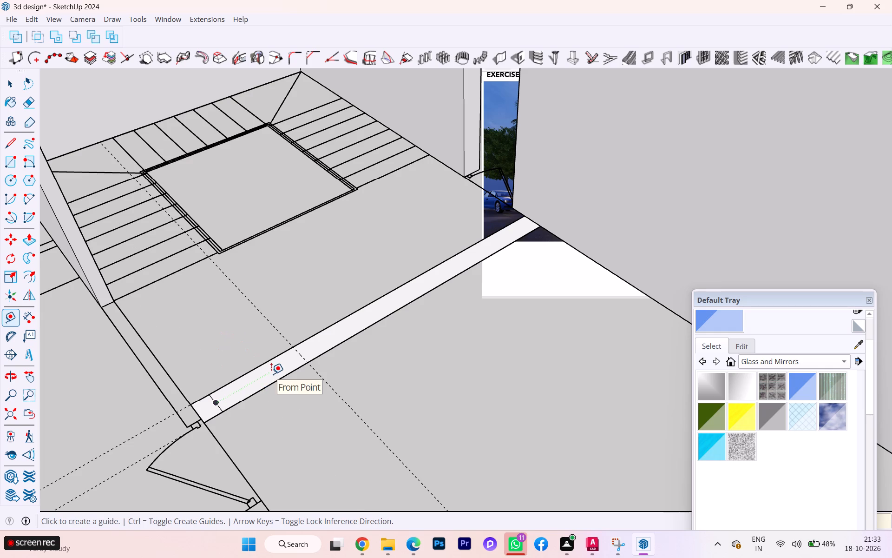
key(l)
key(Return)
click(291, 350)
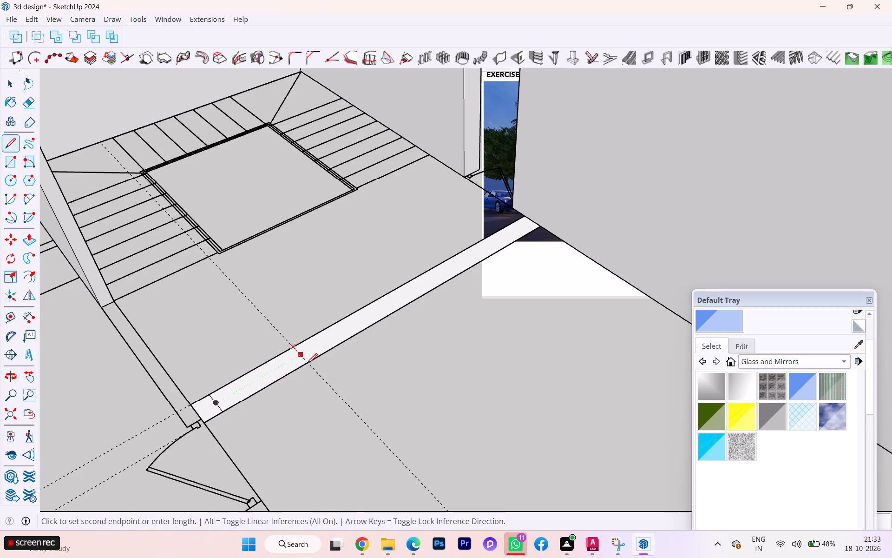
click(308, 365)
key(space)
Push/Pull the long strip section adjoining the home theatre up to the height of the home theatre walls.
click(312, 336)
click(320, 342)
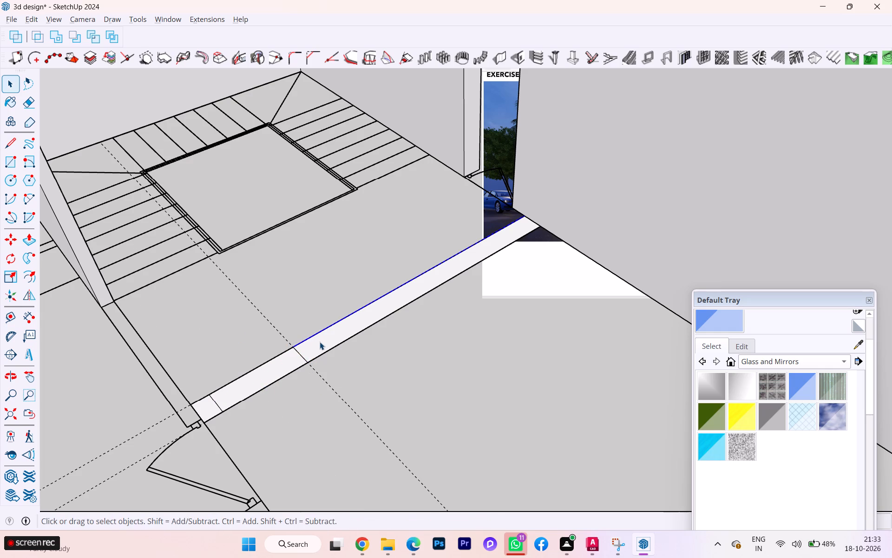
key(p)
click(320, 342)
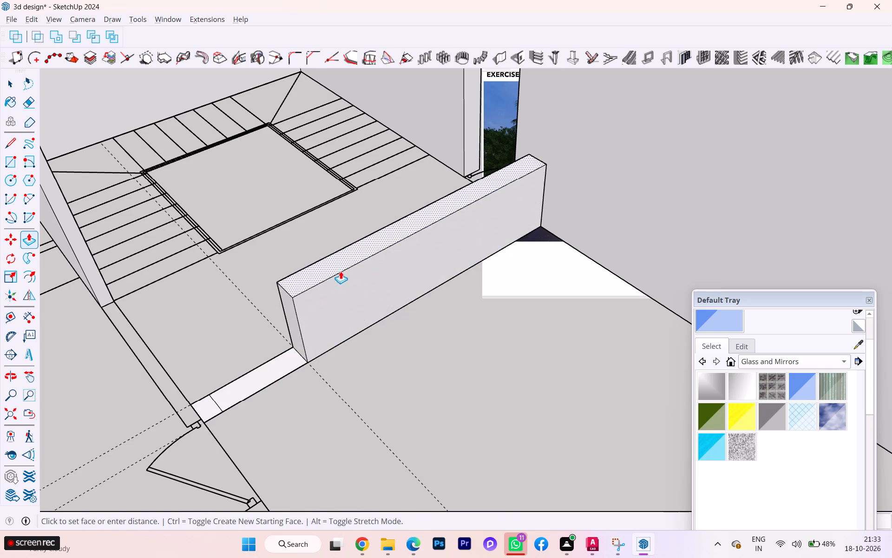
scroll(341, 272, down, 3)
scroll(342, 273, up, 2)
scroll(343, 273, down, 6)
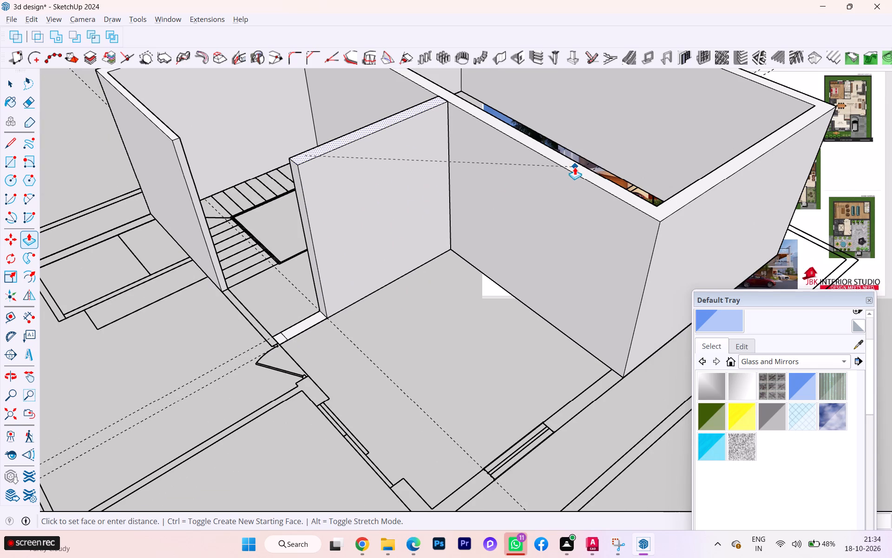
click(572, 174)
key(space)
Push/Pull the narrow end face of the staircase wall opposite the home theatre out to the end of its plan strip, beside the door frame.
scroll(266, 293, down, 2)
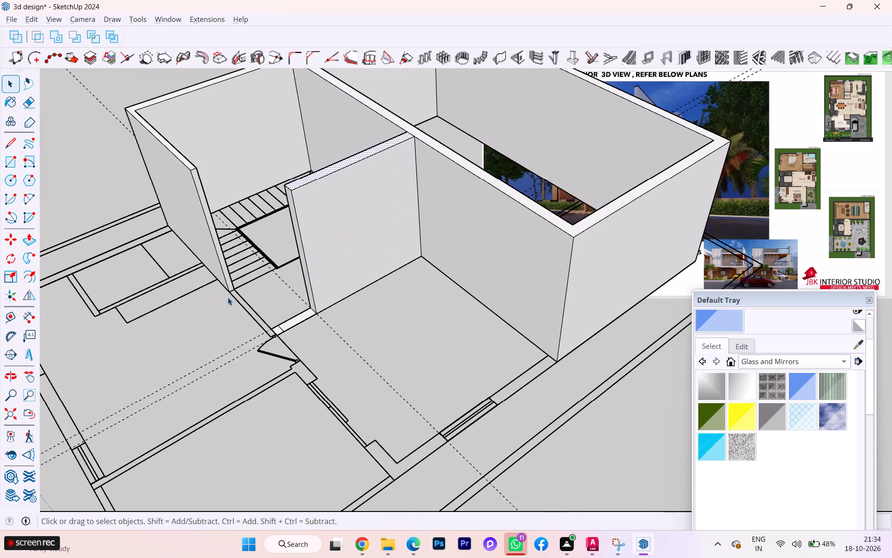
scroll(224, 279, up, 2)
click(230, 281)
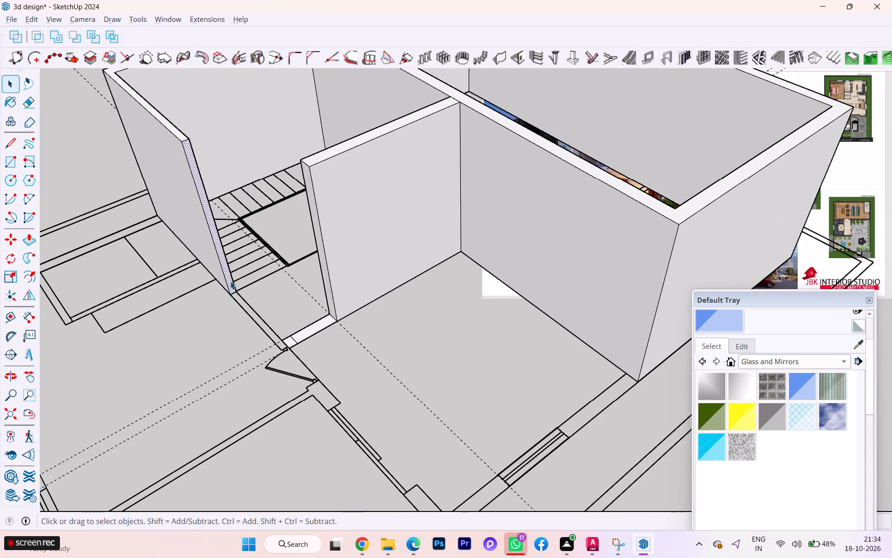
key(p)
click(230, 281)
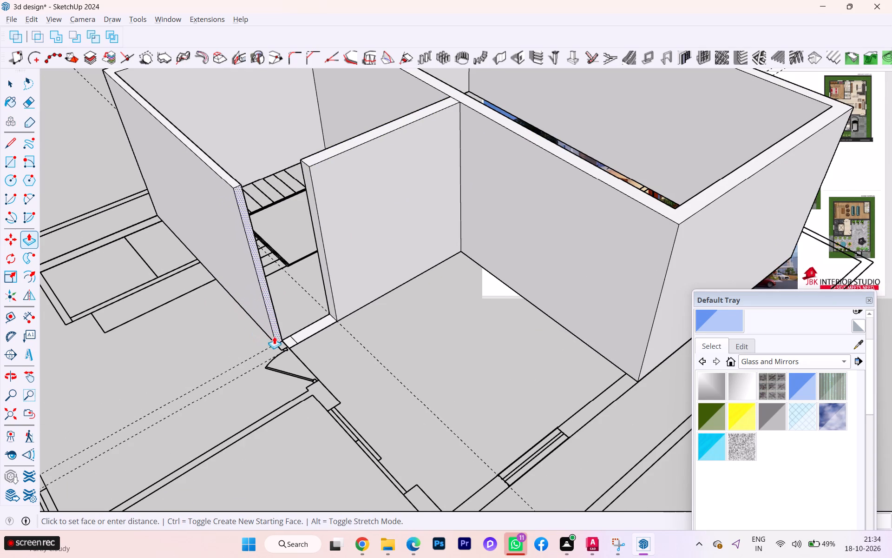
scroll(287, 345, down, 1)
scroll(287, 345, up, 6)
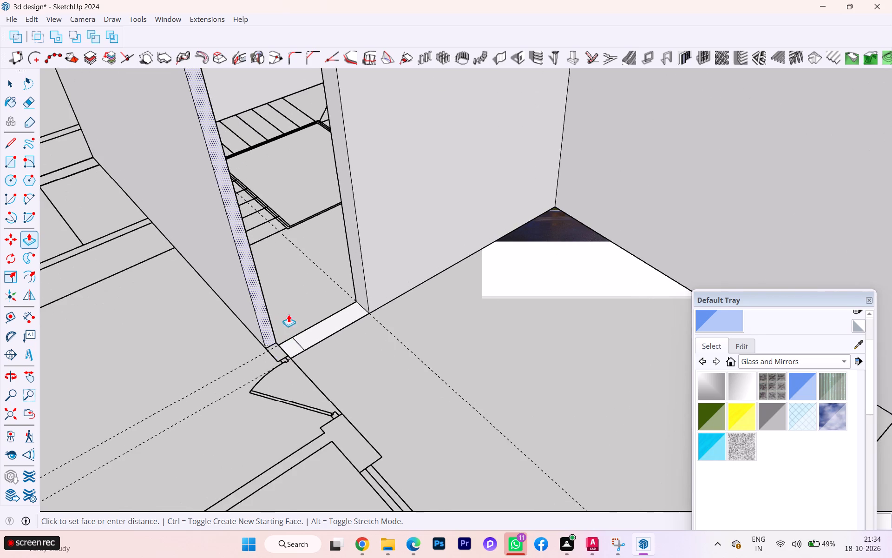
scroll(291, 321, up, 2)
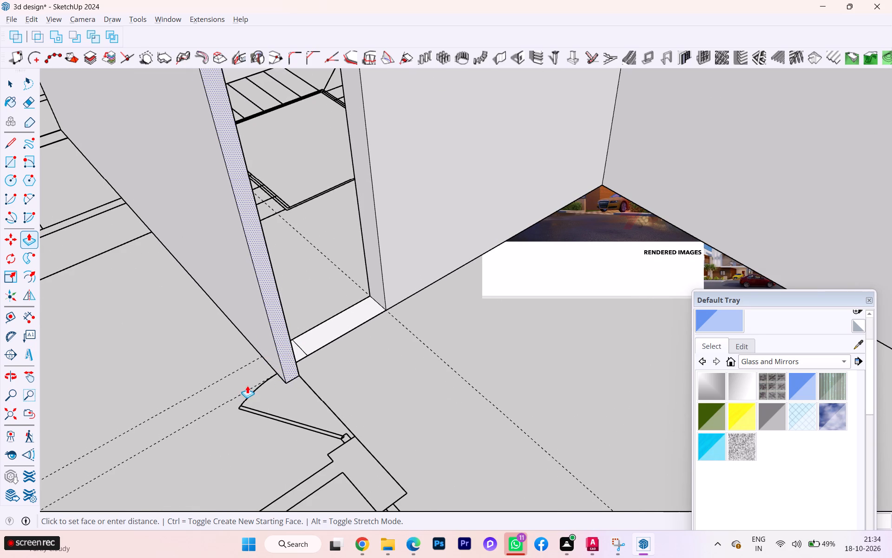
scroll(274, 372, up, 5)
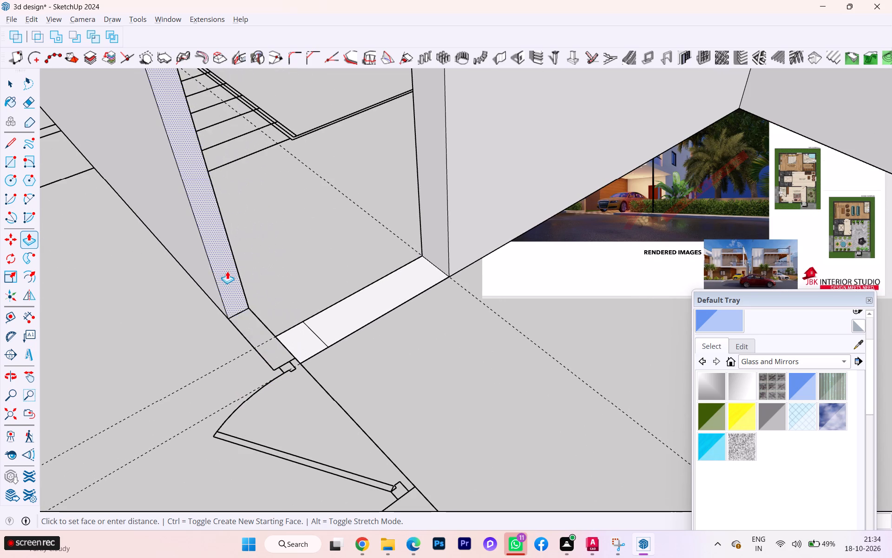
click(240, 297)
click(257, 329)
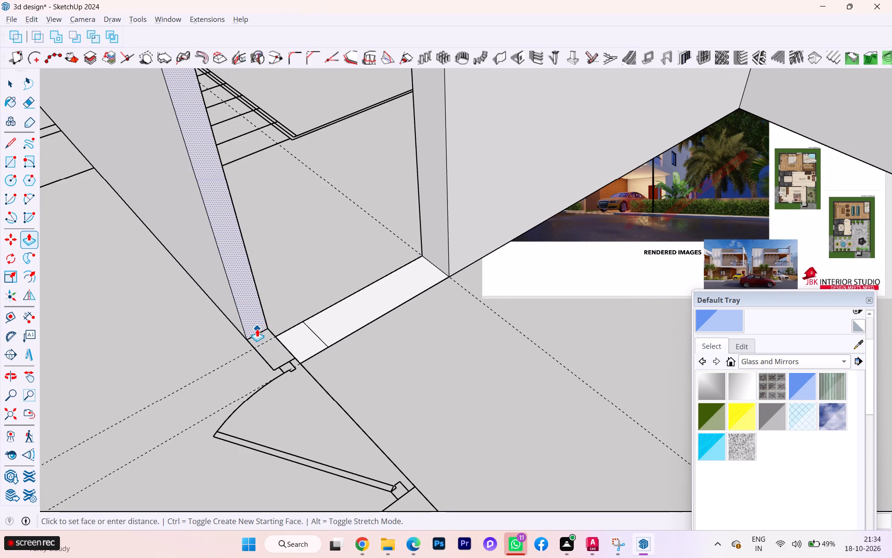
click(279, 365)
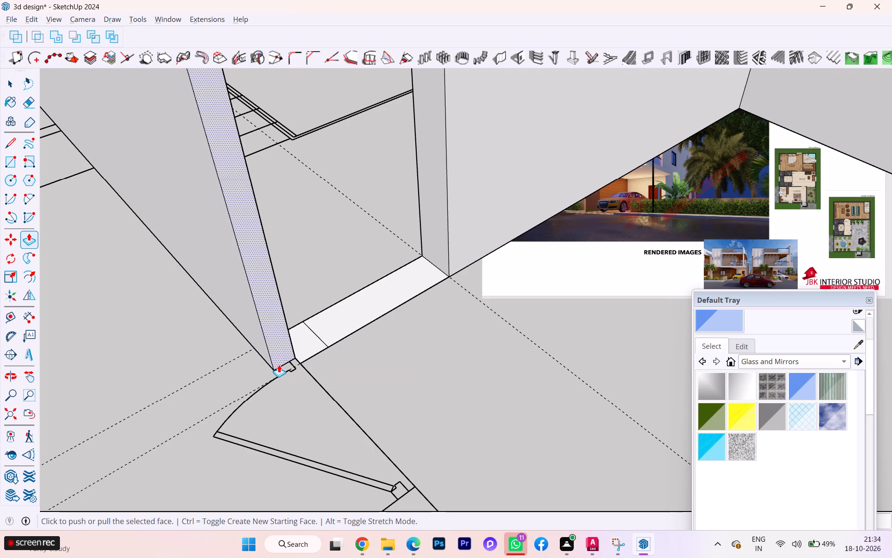
key(space)
Push/Pull the small end section of the terrace-side strip up to the top of the adjoining staircase wall.
middle_drag(324, 329, 190, 377)
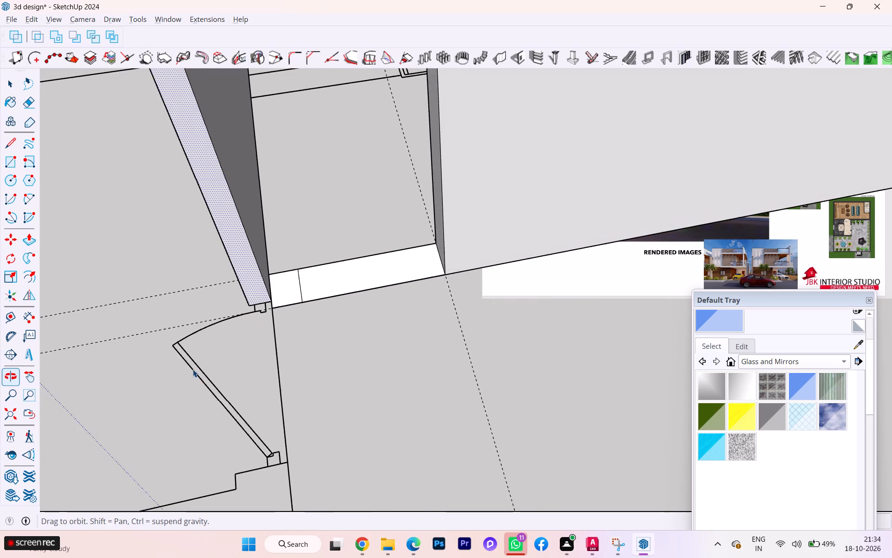
scroll(257, 313, down, 1)
scroll(257, 313, up, 4)
scroll(306, 289, down, 1)
scroll(306, 289, up, 3)
click(284, 289)
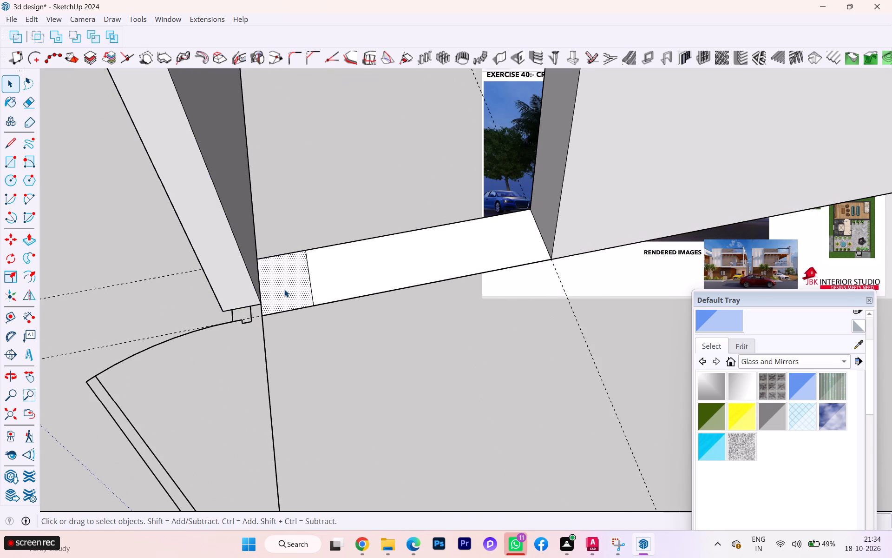
key(p)
click(284, 289)
scroll(256, 183, down, 4)
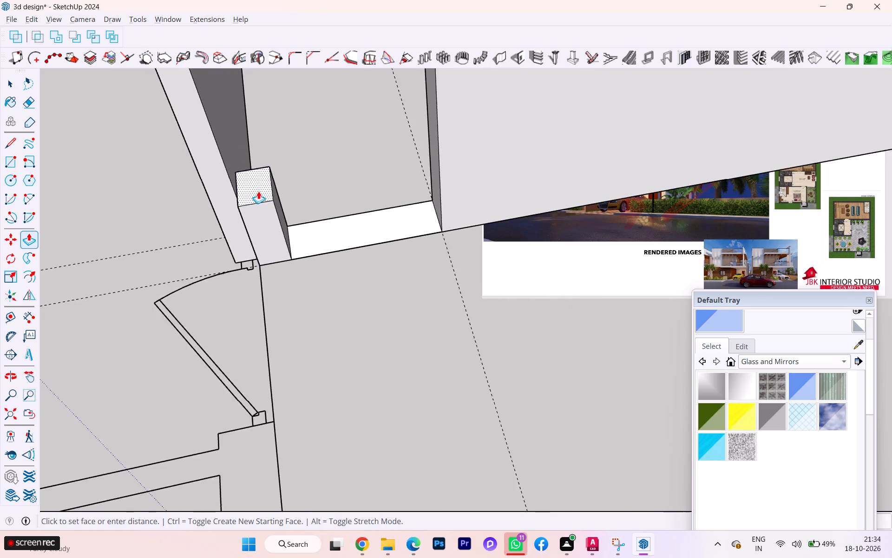
scroll(258, 191, down, 11)
scroll(259, 193, up, 1)
scroll(259, 193, down, 1)
scroll(259, 193, up, 1)
scroll(259, 193, down, 1)
scroll(245, 156, down, 1)
scroll(245, 156, up, 3)
scroll(245, 156, down, 13)
scroll(266, 178, up, 3)
scroll(266, 178, down, 2)
scroll(266, 178, up, 1)
scroll(266, 178, down, 3)
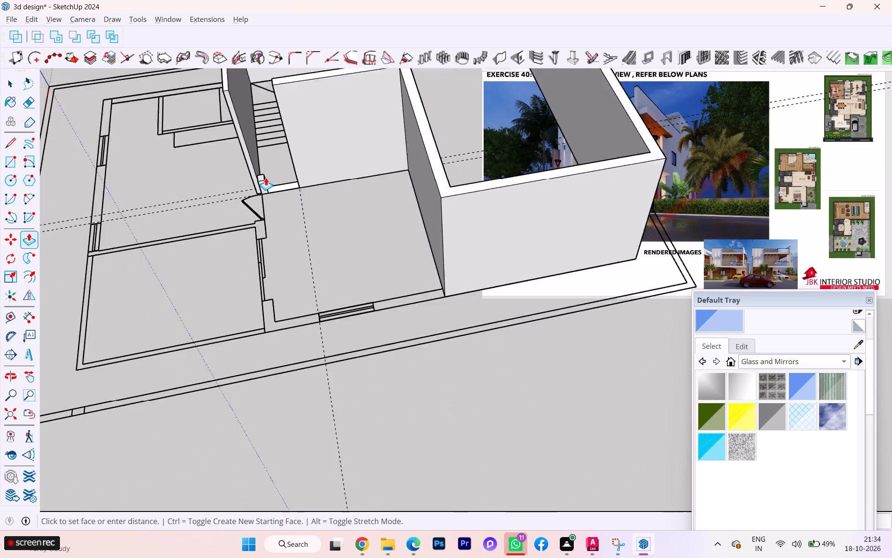
scroll(266, 178, down, 10)
scroll(266, 178, up, 4)
scroll(258, 120, up, 7)
scroll(235, 114, down, 1)
scroll(235, 114, up, 2)
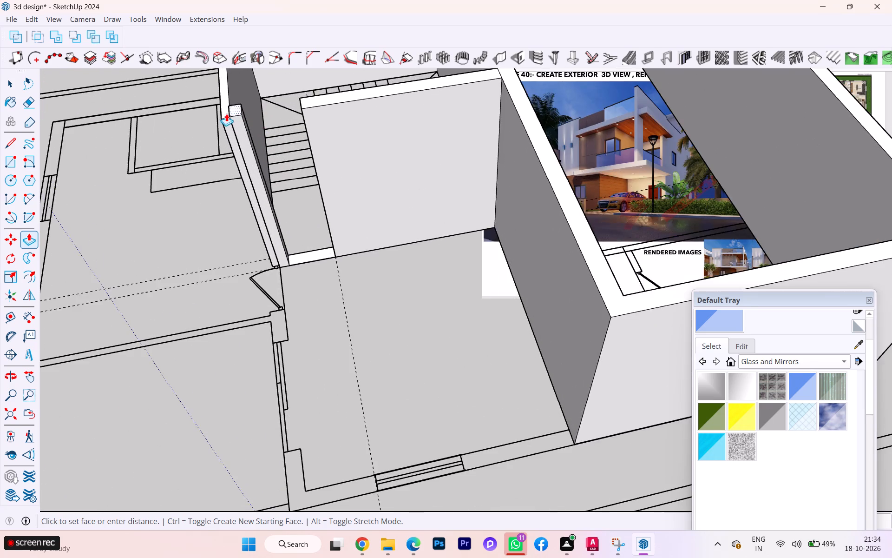
scroll(226, 113, up, 2)
scroll(223, 113, down, 1)
scroll(223, 113, up, 1)
click(226, 119)
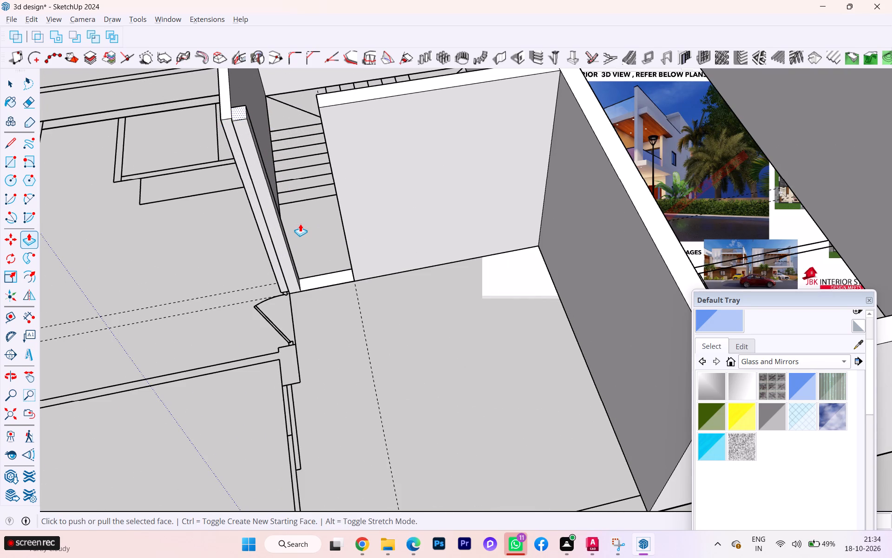
key(space)
Copy the top edge of the terrace-side wall's end face at the opening 3' straight down.
scroll(308, 217, down, 1)
middle_drag(312, 216, 485, 193)
scroll(338, 180, up, 7)
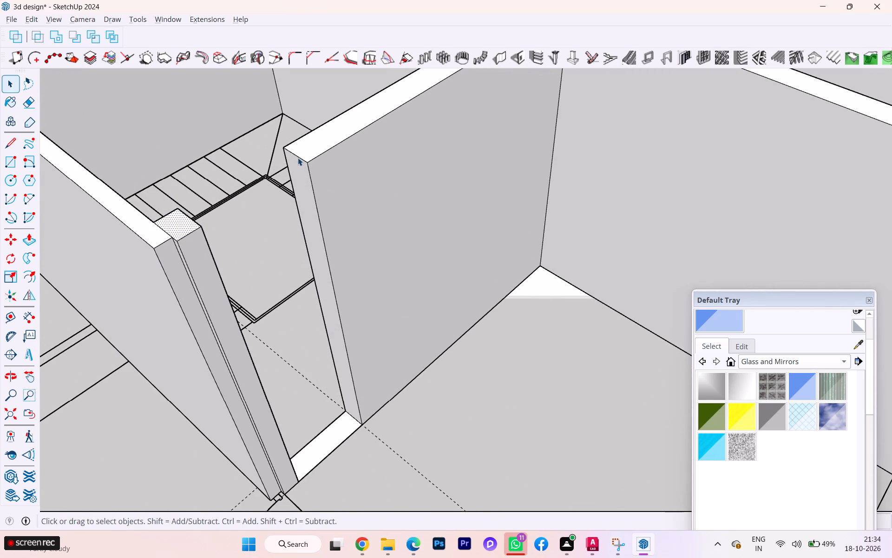
click(298, 157)
key(m)
key(Return)
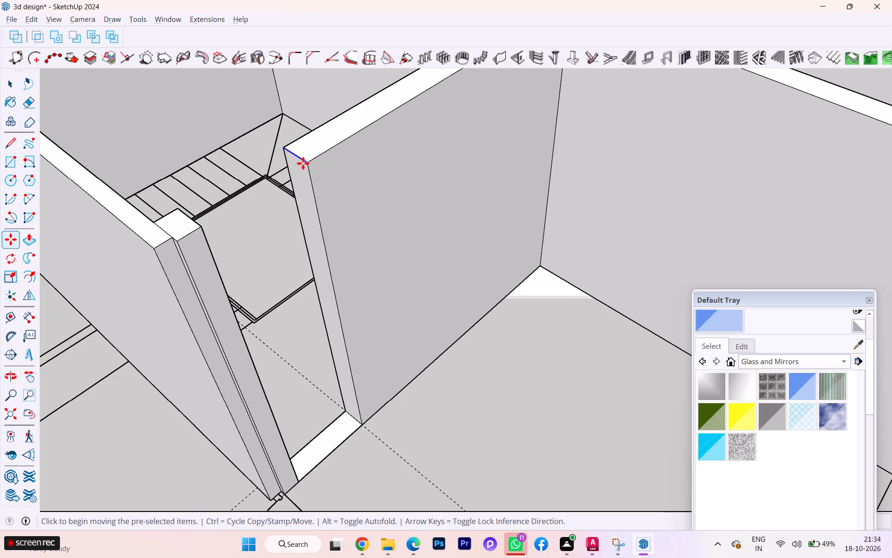
click(307, 163)
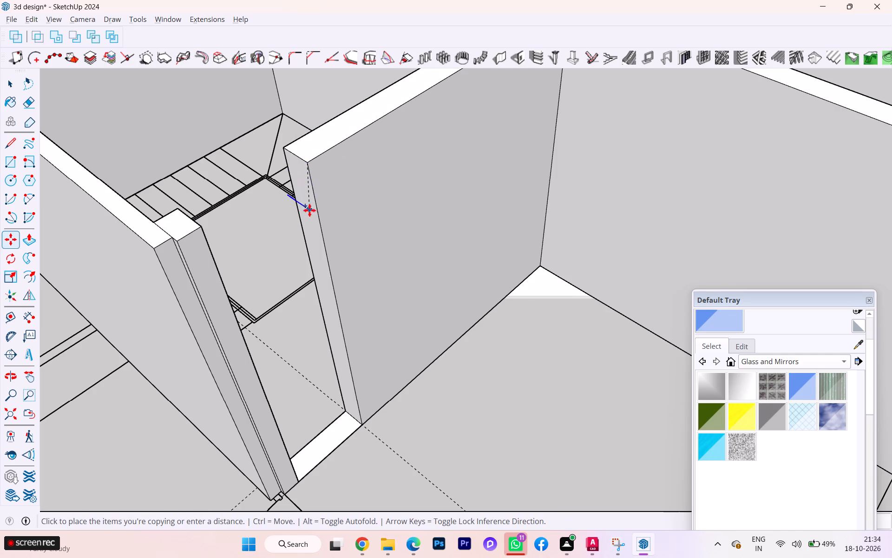
key(Up)
text(3')
key(Return)
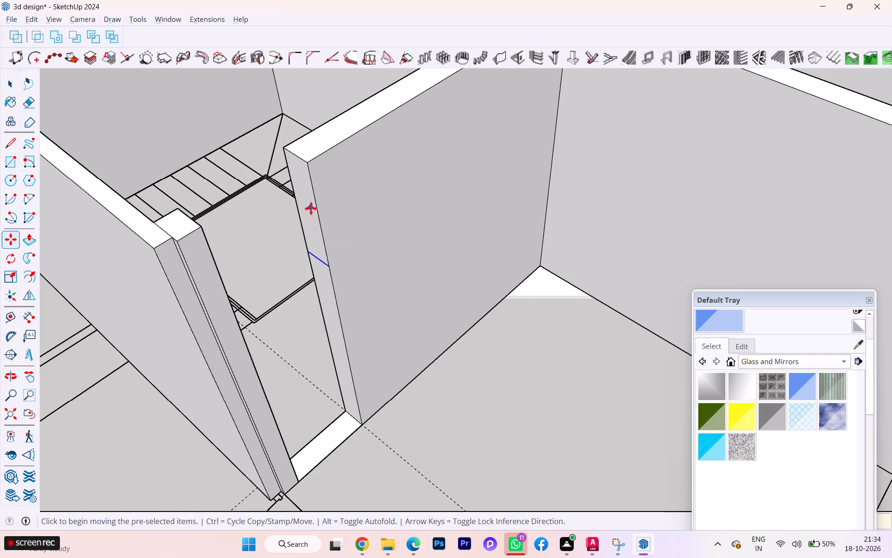
Push/Pull the upper section of the terrace-side wall's end face across the door opening to meet the opposite staircase wall.
key(space)
click(306, 202)
key(p)
click(306, 202)
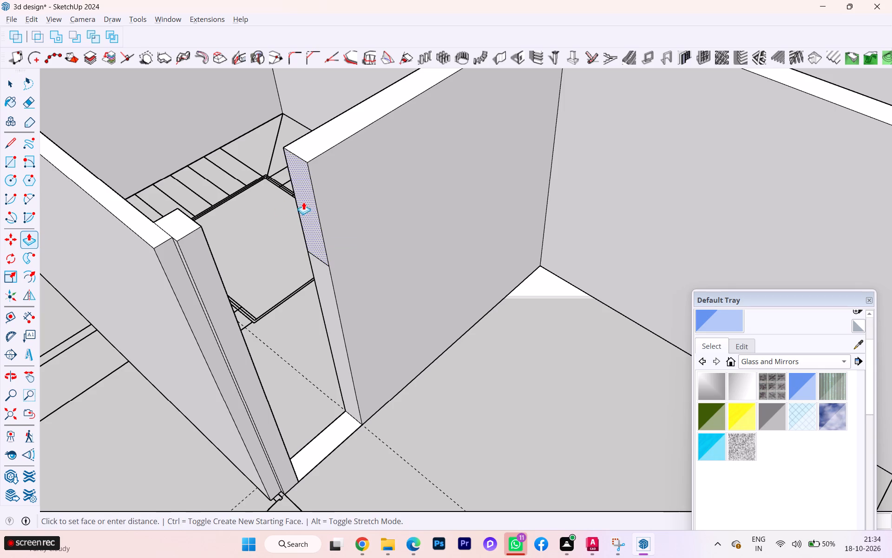
click(199, 225)
key(space)
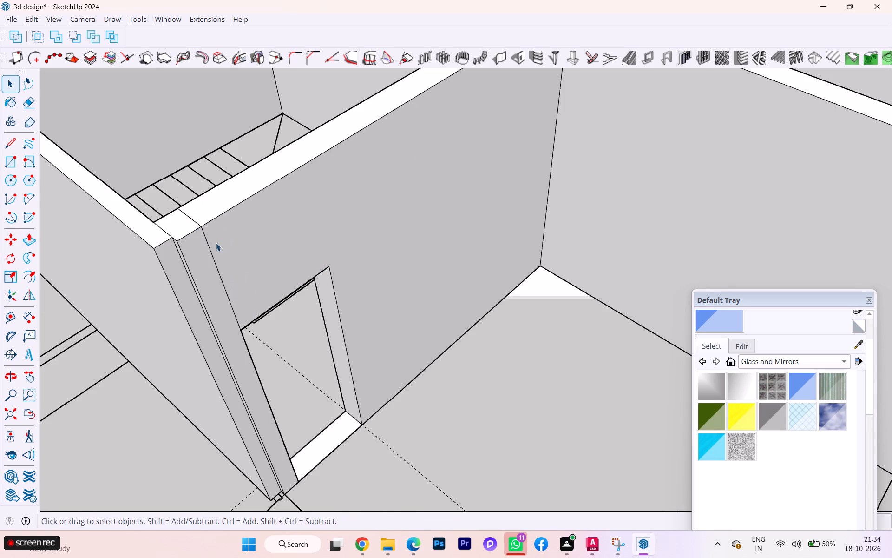
Erase the leftover seam edges on the top and side of the terrace-side wall where the lintel joins the wall stub.
key(e)
click(194, 219)
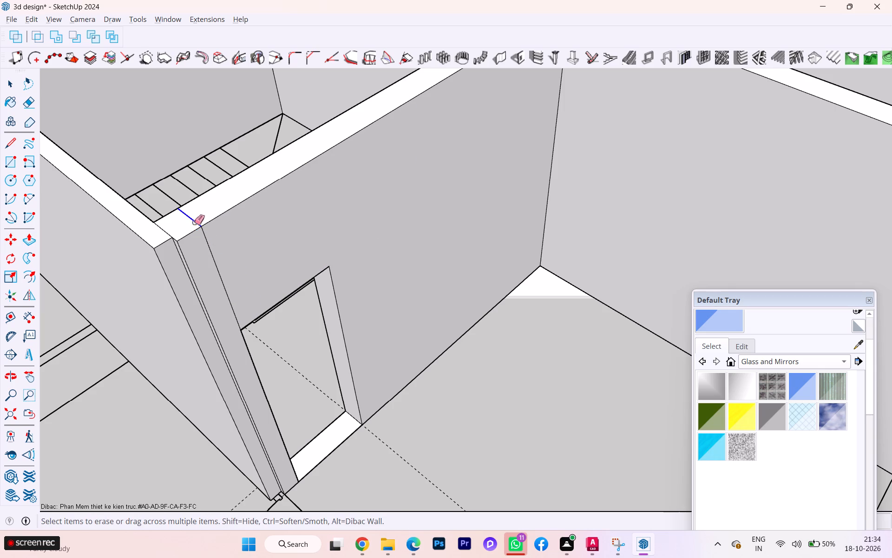
click(212, 248)
click(211, 251)
scroll(273, 259, down, 2)
key(space)
Push/Pull the narrow end face of the staircase's outer wall flush with the terrace-side door wall.
scroll(223, 281, up, 7)
middle_drag(192, 262, 214, 253)
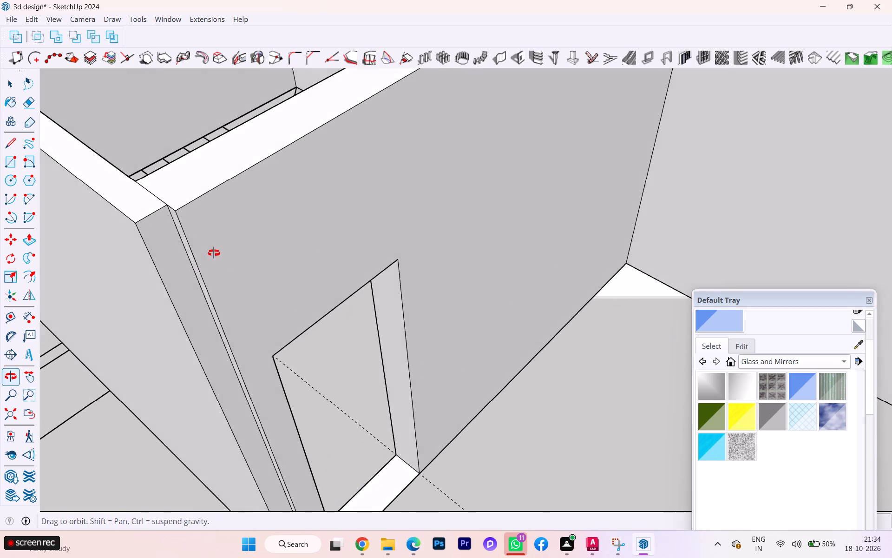
middle_drag(214, 253, 215, 252)
click(148, 242)
key(p)
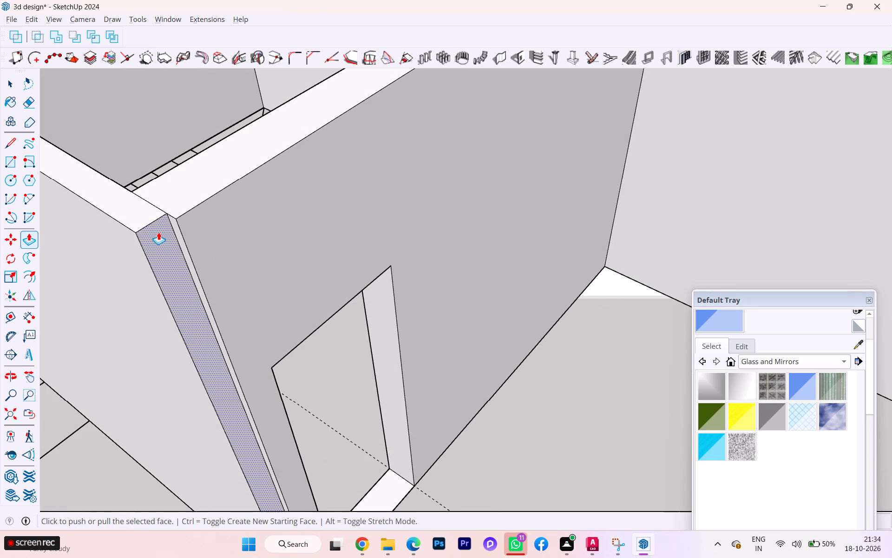
click(158, 232)
click(185, 217)
key(space)
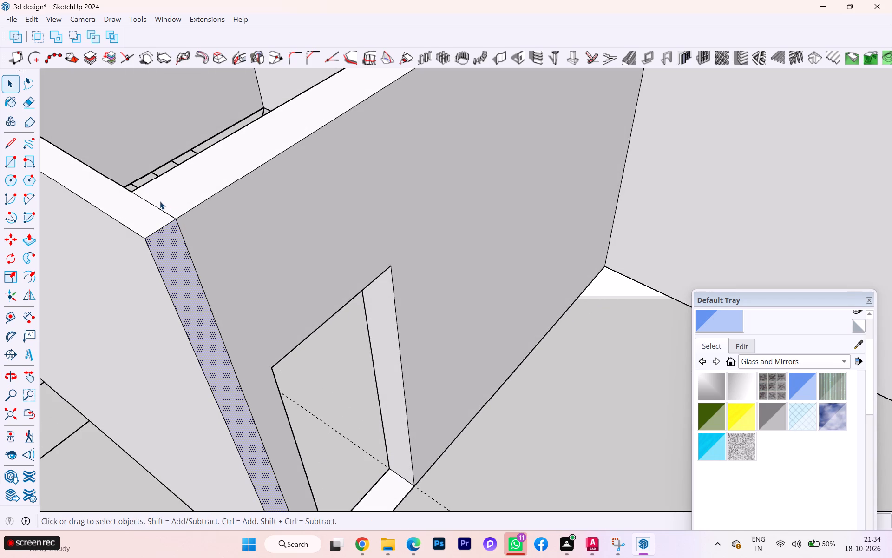
Erase the top and vertical seam edges at the corner between the staircase's outer wall and the door wall.
key(e)
click(158, 206)
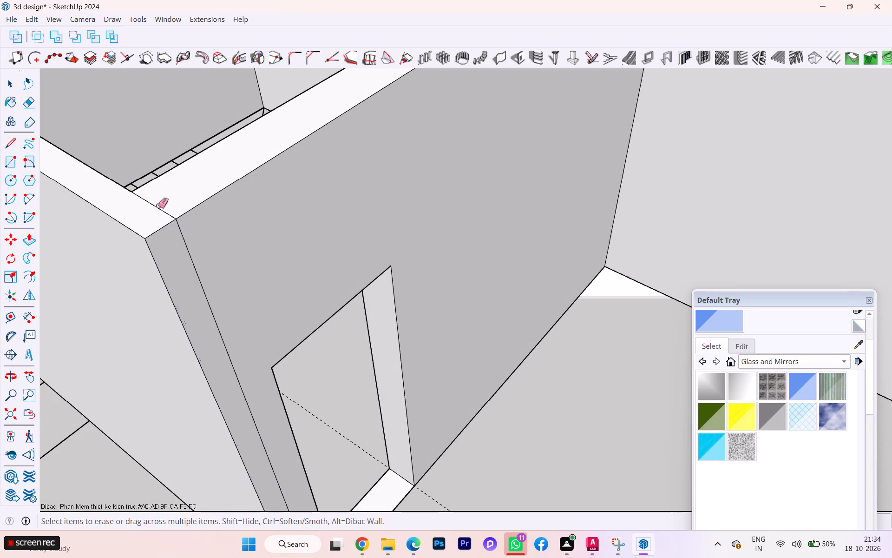
click(165, 213)
click(177, 228)
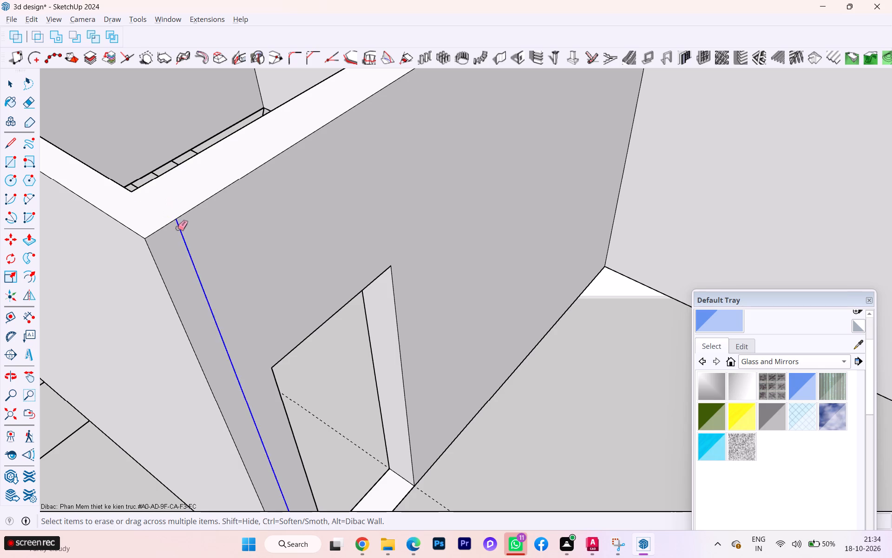
scroll(195, 227, down, 2)
scroll(197, 229, up, 6)
scroll(198, 229, down, 6)
scroll(239, 224, up, 2)
scroll(241, 225, down, 1)
scroll(306, 220, up, 1)
scroll(307, 221, down, 3)
scroll(311, 226, up, 1)
scroll(311, 226, down, 9)
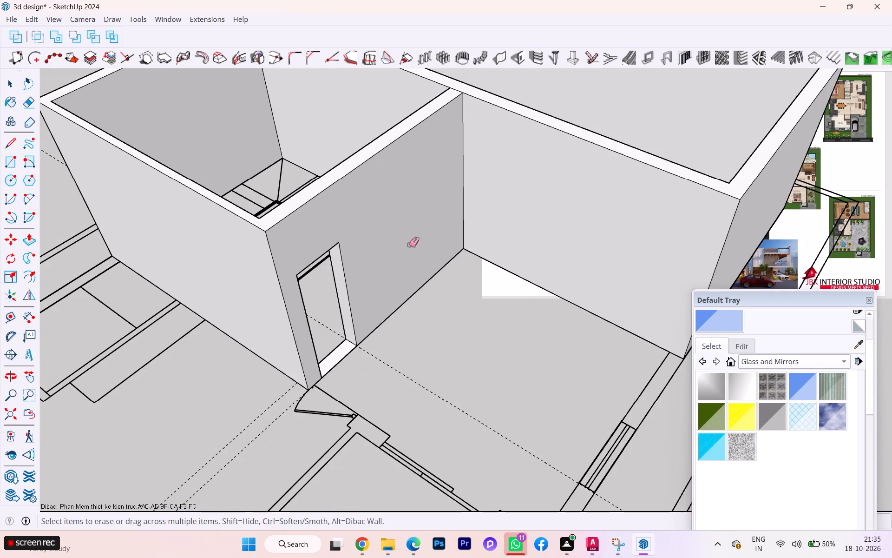
Erase the seam edge on the wall tops where the door wall meets the home theatre wall.
key(space)
click(245, 336)
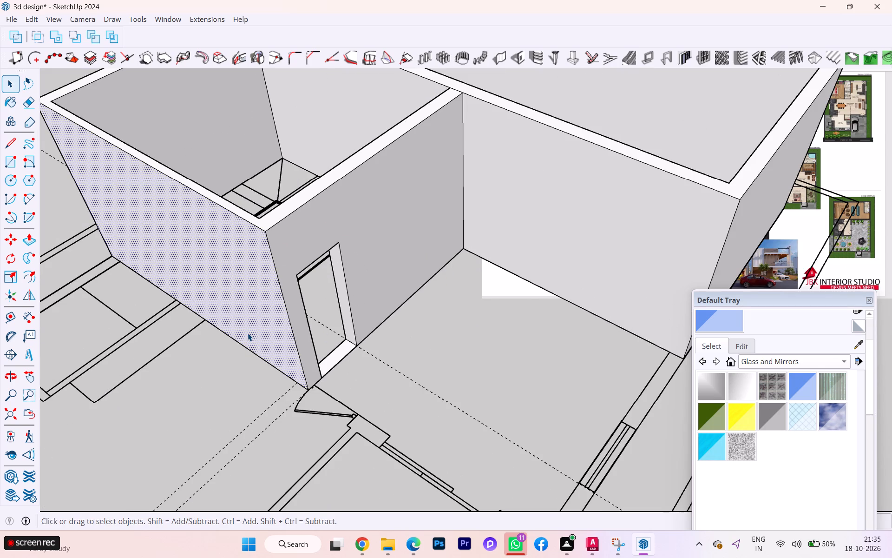
scroll(518, 139, up, 1)
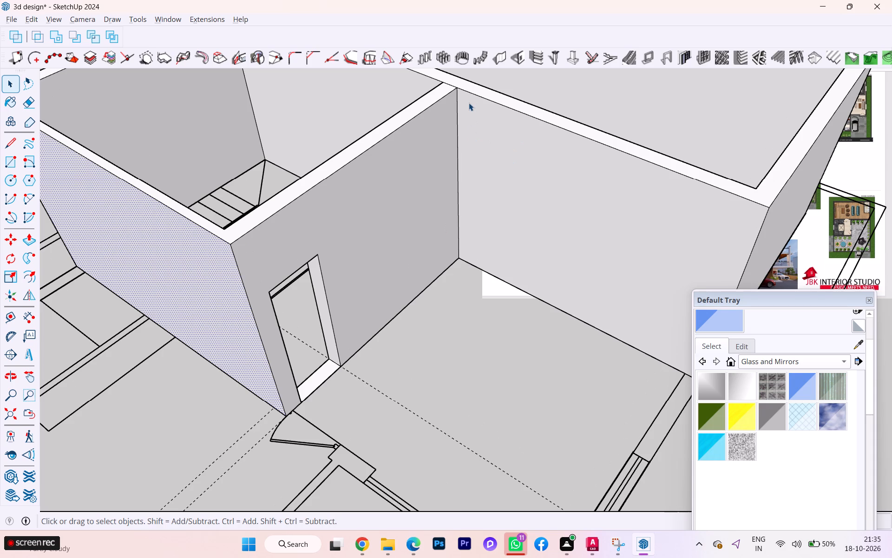
key(e)
scroll(460, 82, up, 3)
click(450, 86)
scroll(436, 126, down, 3)
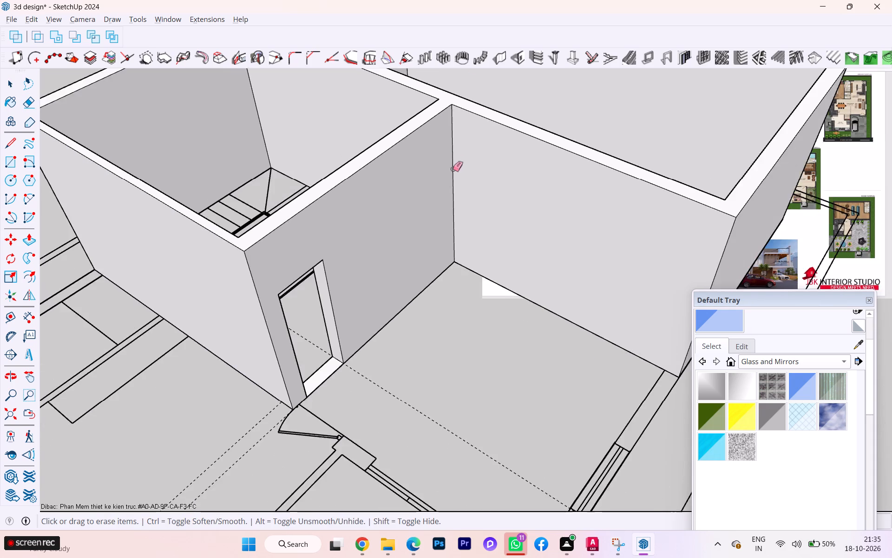
scroll(453, 169, down, 5)
scroll(459, 180, up, 3)
scroll(459, 181, down, 1)
key(space)
scroll(472, 192, down, 4)
Select all the connected second-floor wall geometry and make it a group.
middle_drag(459, 200, 658, 219)
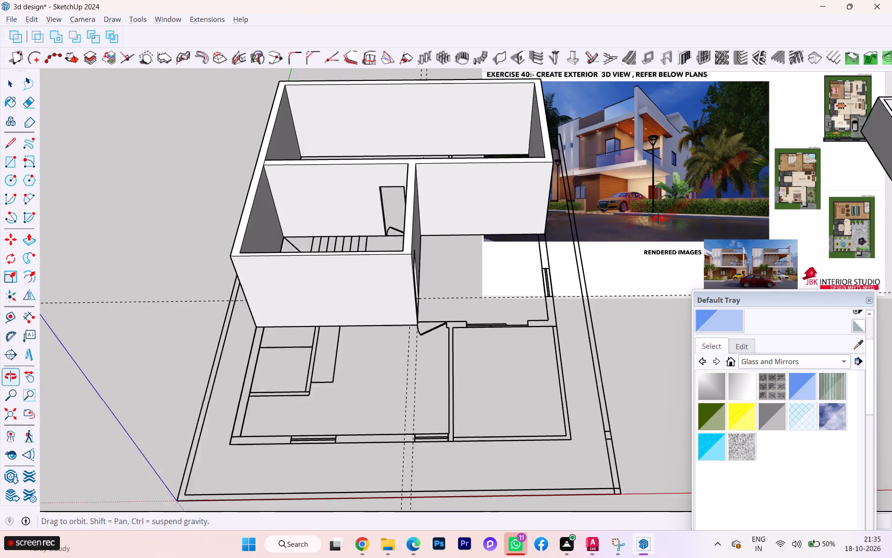
middle_drag(658, 219, 652, 220)
scroll(403, 225, down, 2)
scroll(370, 262, down, 8)
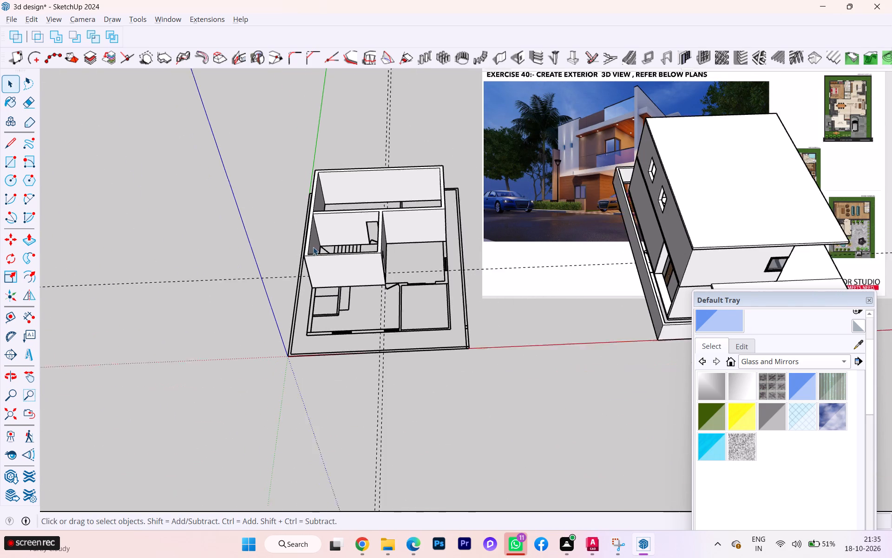
scroll(313, 247, down, 1)
click(324, 259)
triple_click(324, 259)
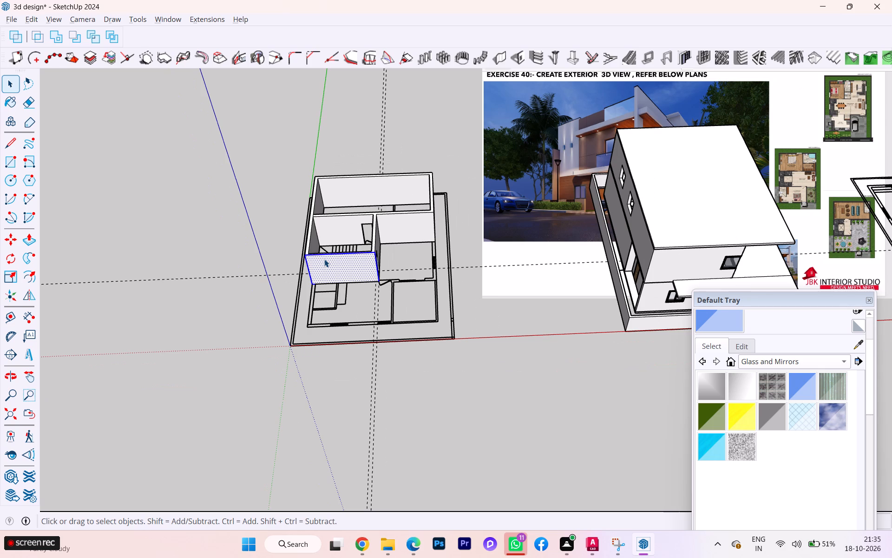
right_click(324, 259)
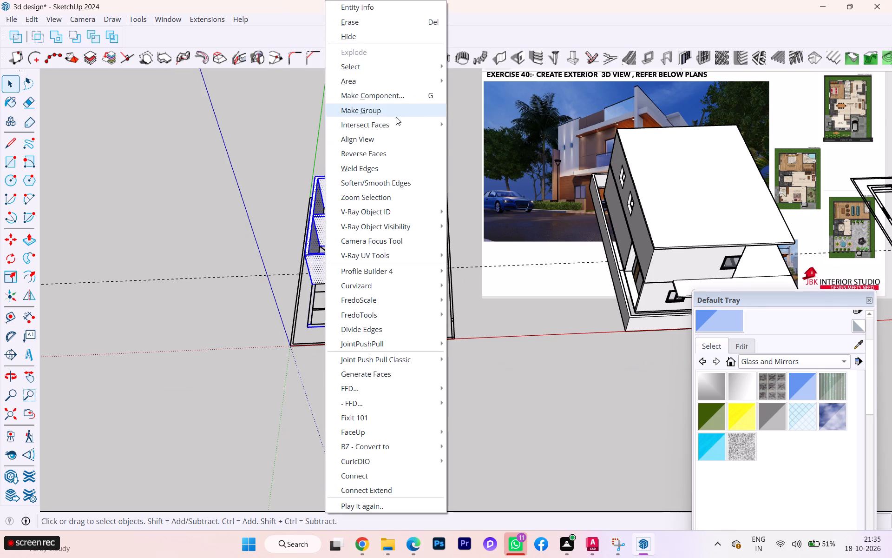
click(395, 117)
Move the second-floor wall group by its outer bottom corner onto the matching roof corner of the two-storey house model.
scroll(335, 167, down, 2)
middle_drag(335, 167, 608, 169)
scroll(308, 345, up, 4)
scroll(281, 343, down, 3)
scroll(281, 342, up, 1)
scroll(281, 342, down, 2)
scroll(280, 341, up, 1)
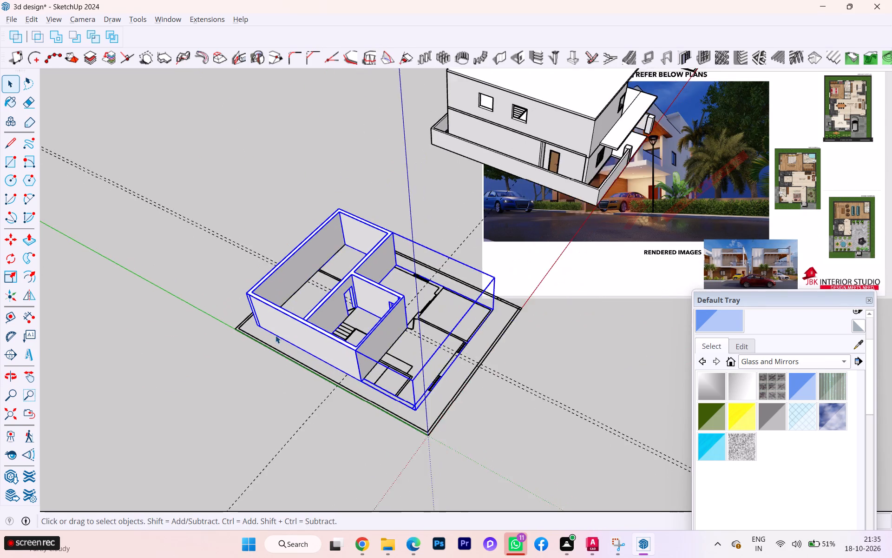
scroll(275, 335, up, 4)
scroll(261, 297, up, 8)
middle_drag(259, 297, 284, 276)
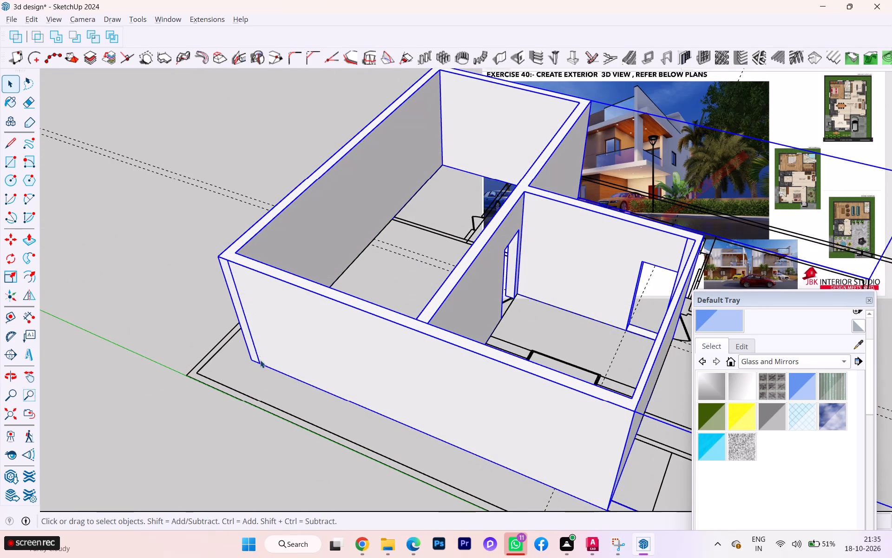
key(m)
click(249, 360)
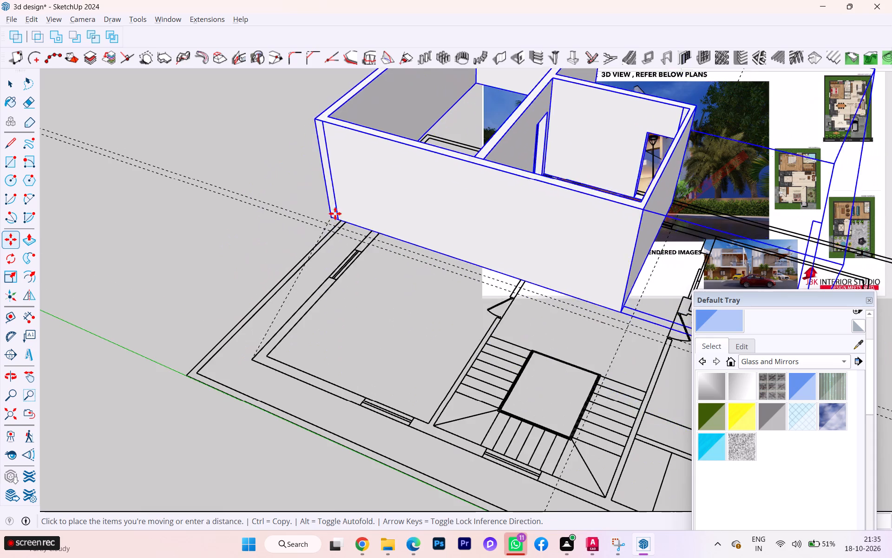
scroll(336, 213, down, 7)
scroll(351, 235, up, 2)
scroll(344, 281, down, 8)
scroll(338, 287, up, 3)
scroll(338, 287, down, 1)
scroll(440, 184, down, 1)
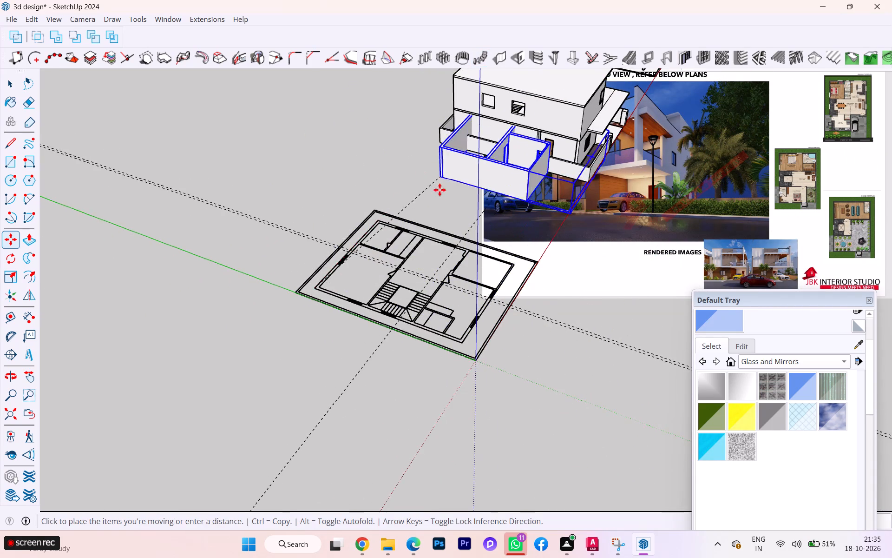
scroll(439, 190, down, 7)
scroll(420, 225, up, 1)
scroll(420, 225, down, 1)
scroll(448, 118, up, 5)
scroll(459, 108, down, 1)
scroll(458, 109, up, 3)
scroll(449, 118, down, 1)
scroll(446, 120, up, 1)
scroll(444, 127, down, 1)
scroll(444, 127, up, 1)
scroll(444, 127, down, 1)
scroll(444, 127, up, 2)
scroll(444, 127, down, 3)
scroll(444, 127, up, 2)
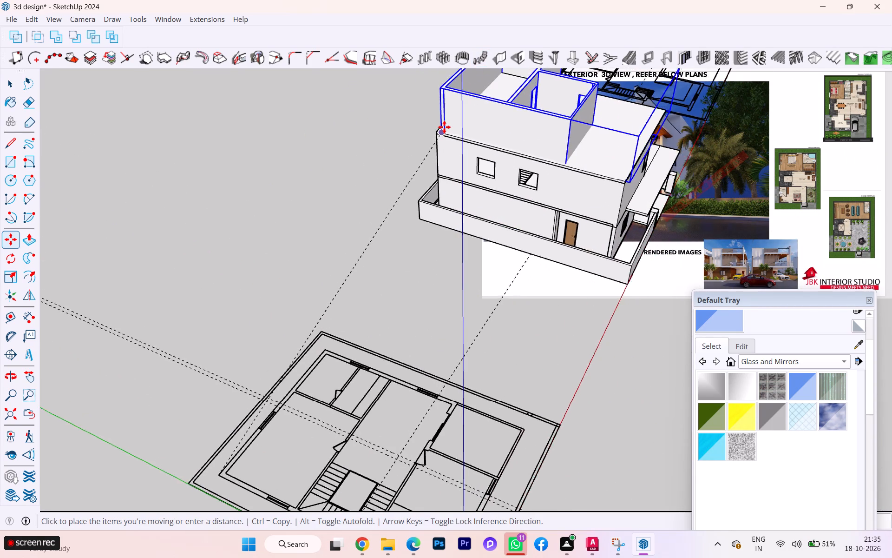
scroll(444, 127, up, 6)
scroll(444, 127, down, 1)
scroll(444, 127, up, 3)
click(433, 132)
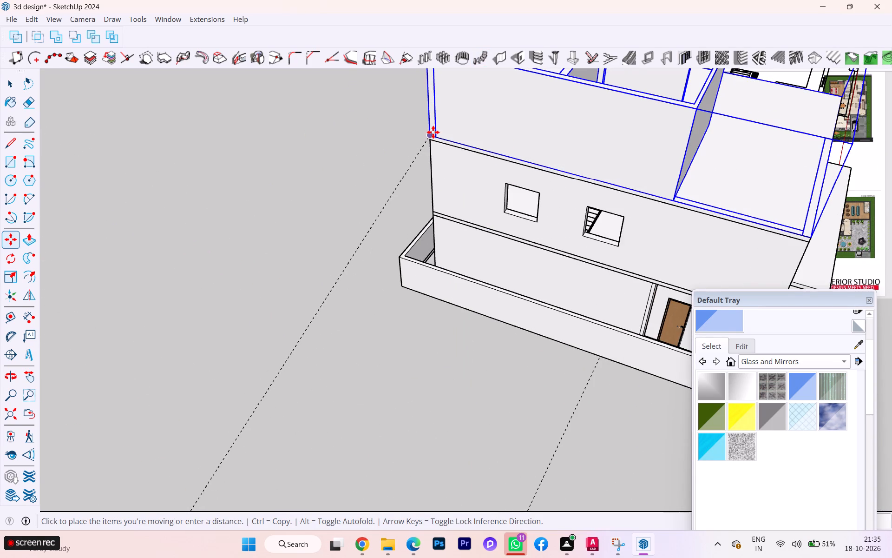
key(space)
click(332, 181)
Inside the second-floor wall group, erase the vertical seam edge on the long side wall near its end corner.
scroll(337, 183, down, 2)
scroll(338, 187, up, 3)
scroll(342, 186, down, 3)
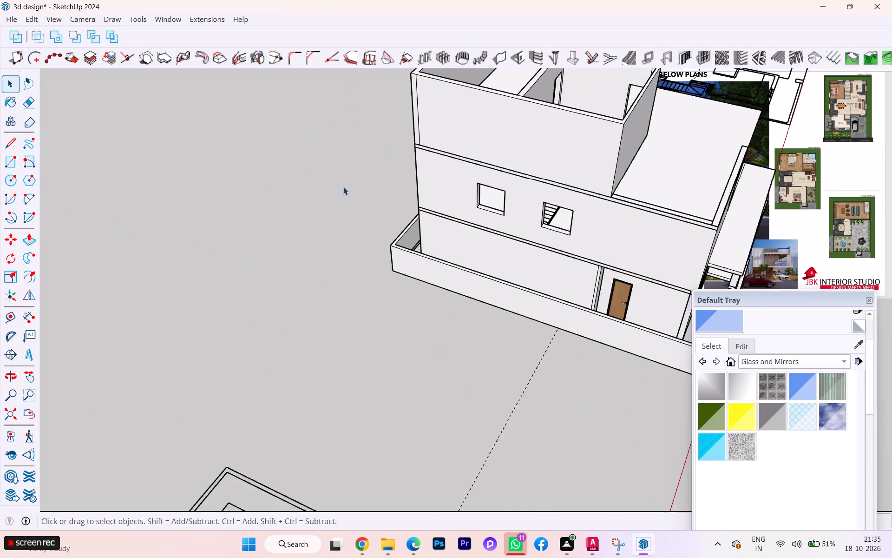
scroll(414, 111, up, 3)
double_click(418, 107)
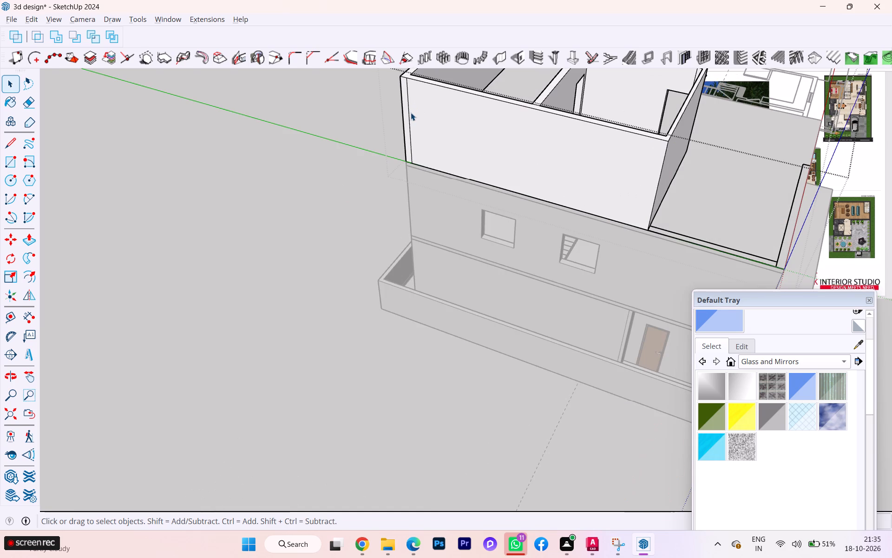
key(e)
click(409, 115)
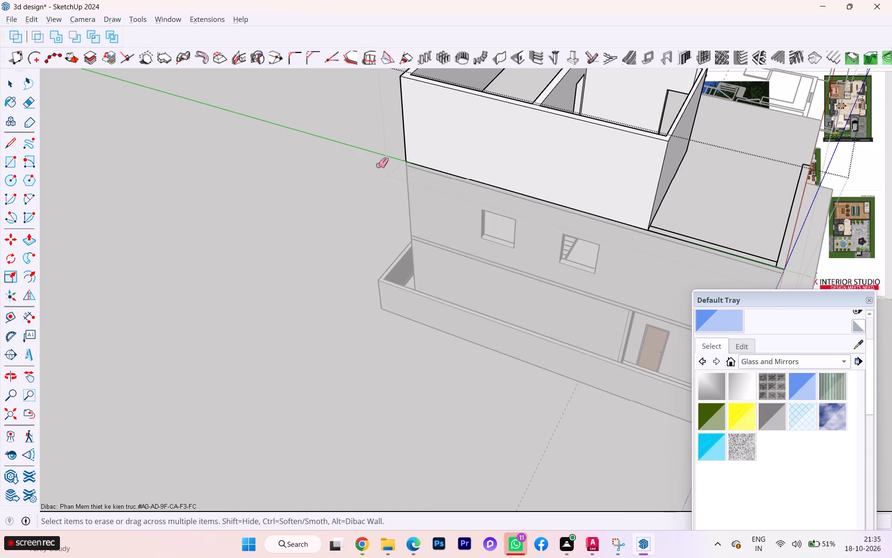
key(space)
click(345, 179)
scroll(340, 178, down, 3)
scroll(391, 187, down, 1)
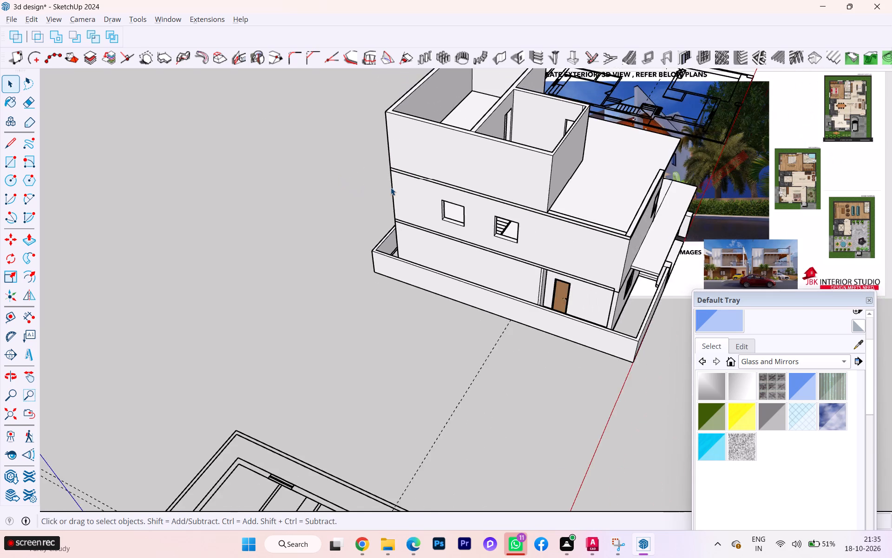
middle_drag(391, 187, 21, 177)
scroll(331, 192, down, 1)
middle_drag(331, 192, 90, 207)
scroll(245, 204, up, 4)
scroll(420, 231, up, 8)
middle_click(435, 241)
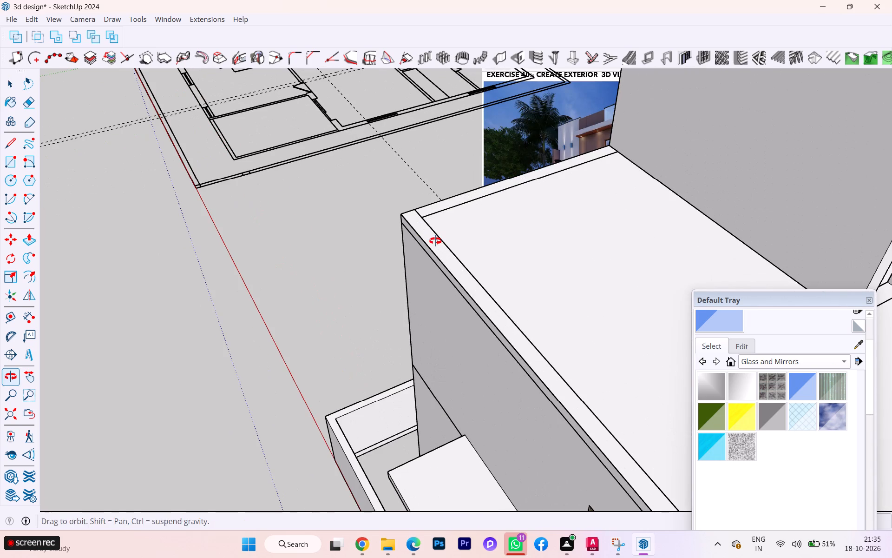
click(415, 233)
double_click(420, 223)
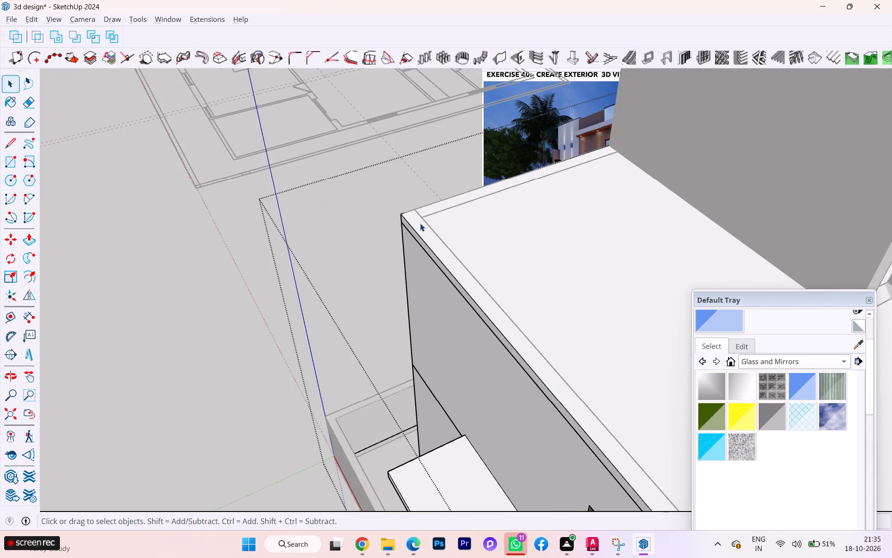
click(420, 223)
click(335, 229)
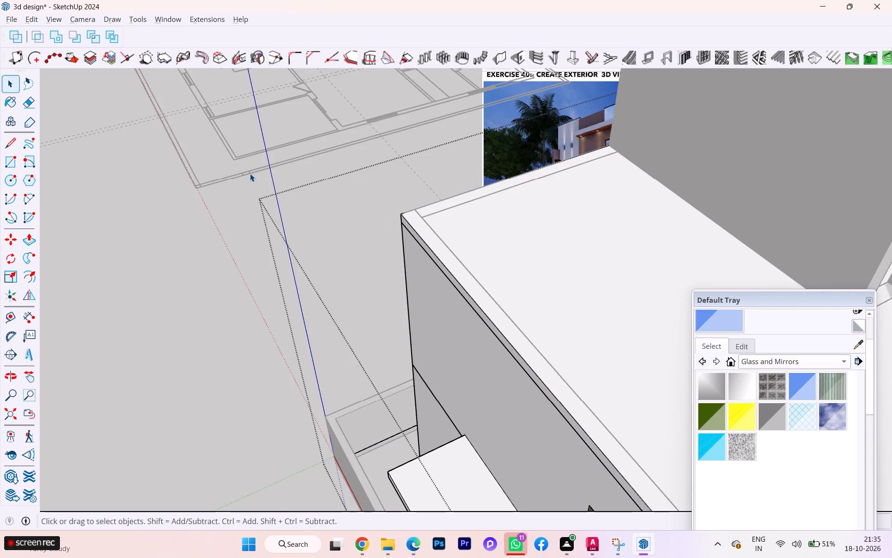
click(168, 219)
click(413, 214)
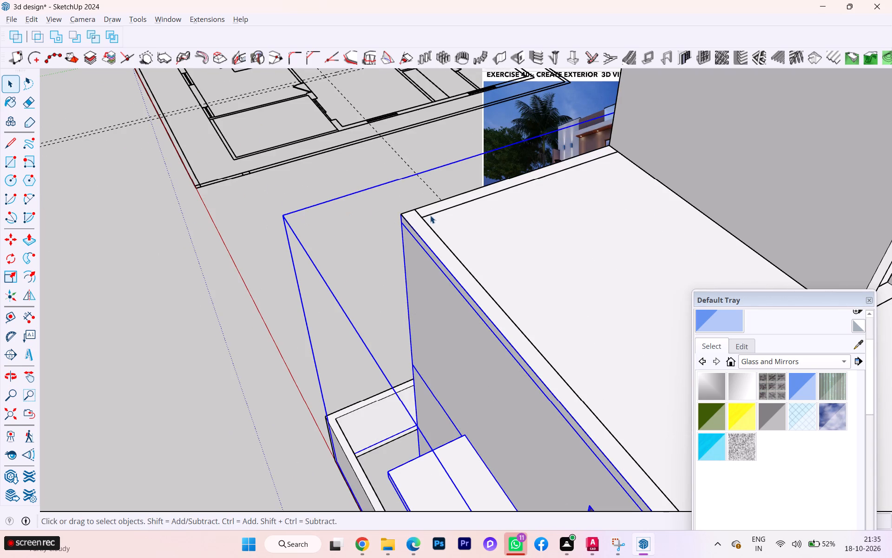
Inside the second-floor wall group, erase the three leftover inner outline edges meeting near the open terrace's outer corner.
click(426, 223)
double_click(426, 223)
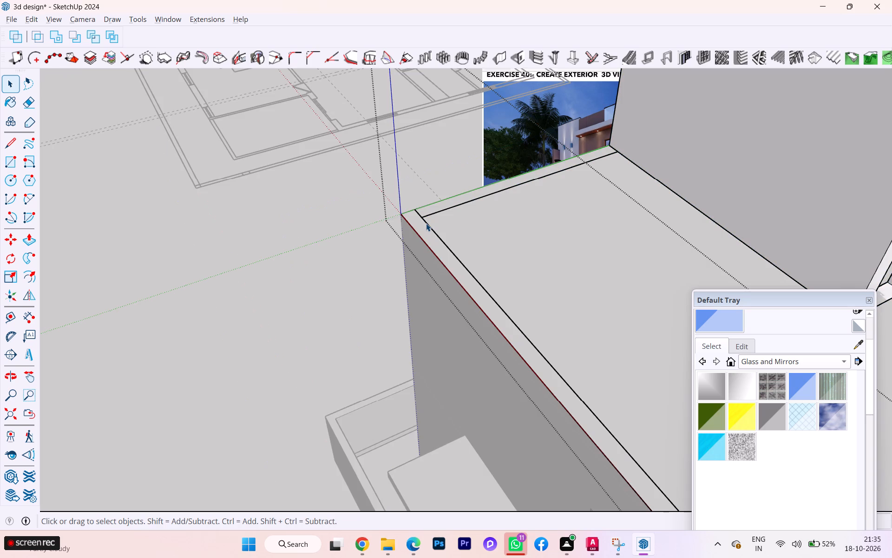
click(434, 229)
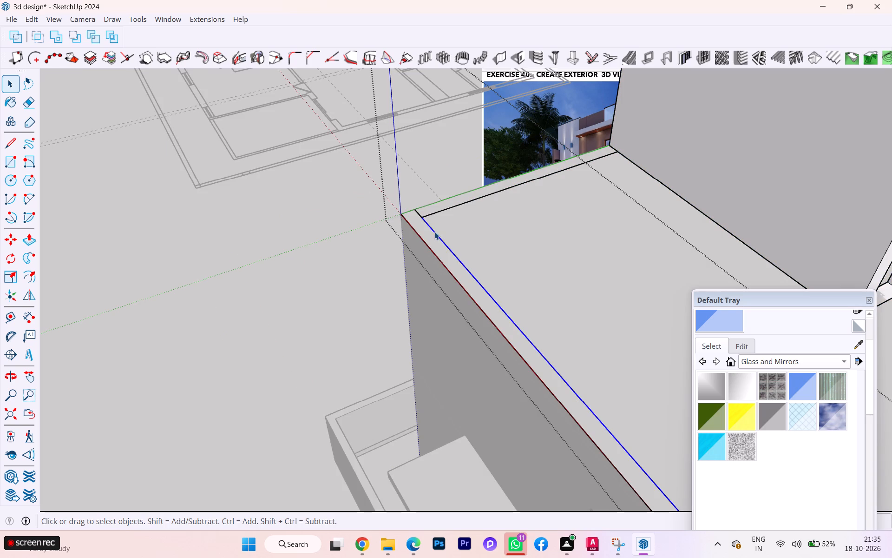
key(Delete)
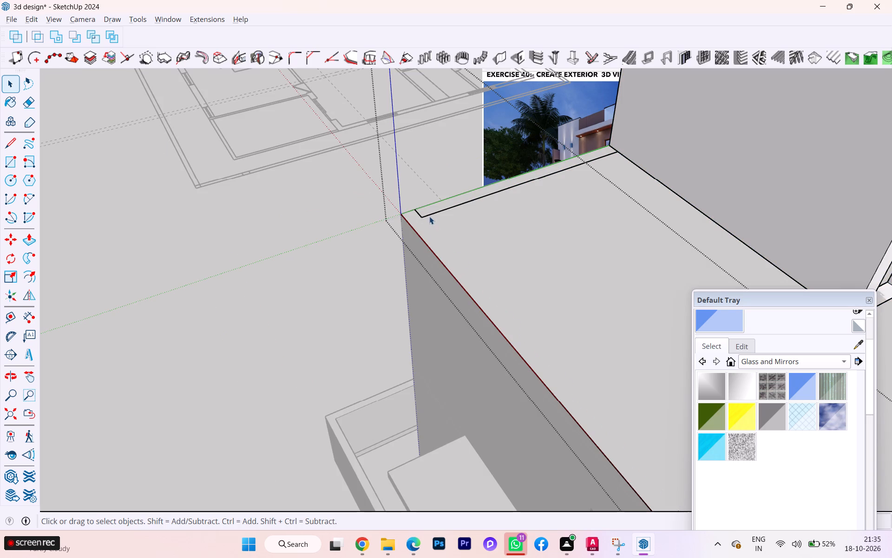
click(429, 215)
key(Delete)
click(420, 217)
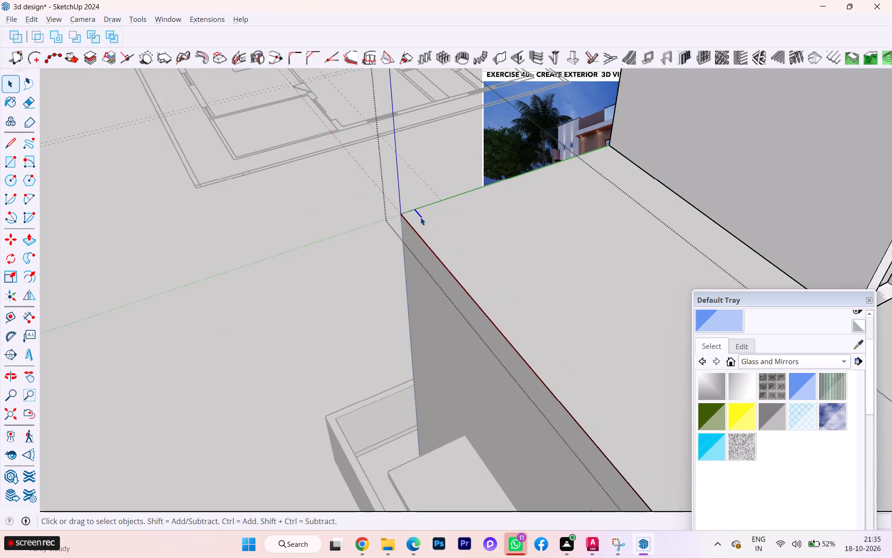
key(Delete)
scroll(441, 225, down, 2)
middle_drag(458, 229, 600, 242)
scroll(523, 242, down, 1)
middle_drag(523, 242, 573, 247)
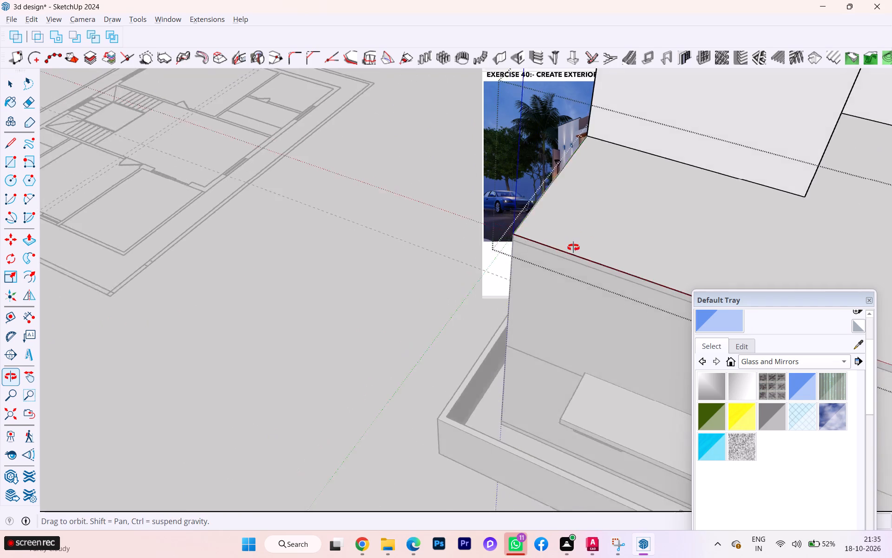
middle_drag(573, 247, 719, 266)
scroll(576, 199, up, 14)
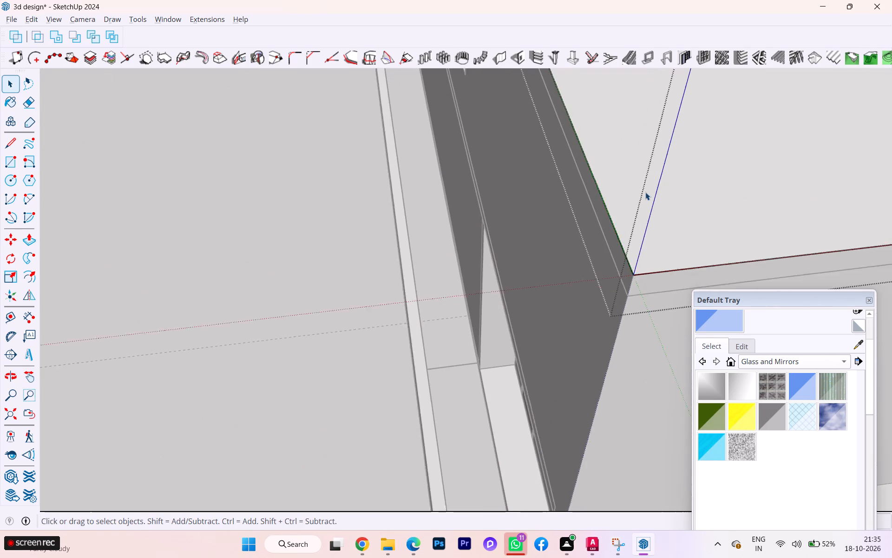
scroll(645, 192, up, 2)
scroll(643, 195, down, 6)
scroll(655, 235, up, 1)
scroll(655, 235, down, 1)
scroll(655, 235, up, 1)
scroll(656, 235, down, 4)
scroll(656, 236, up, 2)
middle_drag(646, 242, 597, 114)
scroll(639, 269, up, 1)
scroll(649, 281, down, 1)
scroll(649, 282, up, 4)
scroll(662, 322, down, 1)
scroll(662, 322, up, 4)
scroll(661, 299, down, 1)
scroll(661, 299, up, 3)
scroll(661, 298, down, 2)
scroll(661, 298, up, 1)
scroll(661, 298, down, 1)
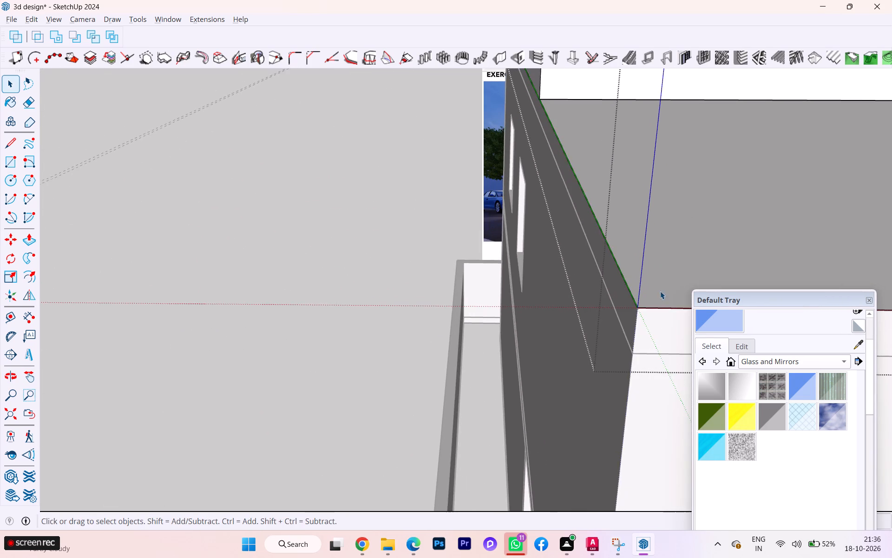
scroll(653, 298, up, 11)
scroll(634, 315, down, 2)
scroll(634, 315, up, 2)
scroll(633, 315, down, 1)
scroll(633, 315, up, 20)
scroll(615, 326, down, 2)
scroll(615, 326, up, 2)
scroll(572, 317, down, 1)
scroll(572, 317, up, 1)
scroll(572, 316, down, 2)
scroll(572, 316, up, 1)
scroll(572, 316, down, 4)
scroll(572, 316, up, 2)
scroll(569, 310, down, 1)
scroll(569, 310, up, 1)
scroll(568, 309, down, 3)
Place a guide line 6 inches inward from the open terrace's outer edge that runs along the green axis.
middle_drag(567, 301, 547, 314)
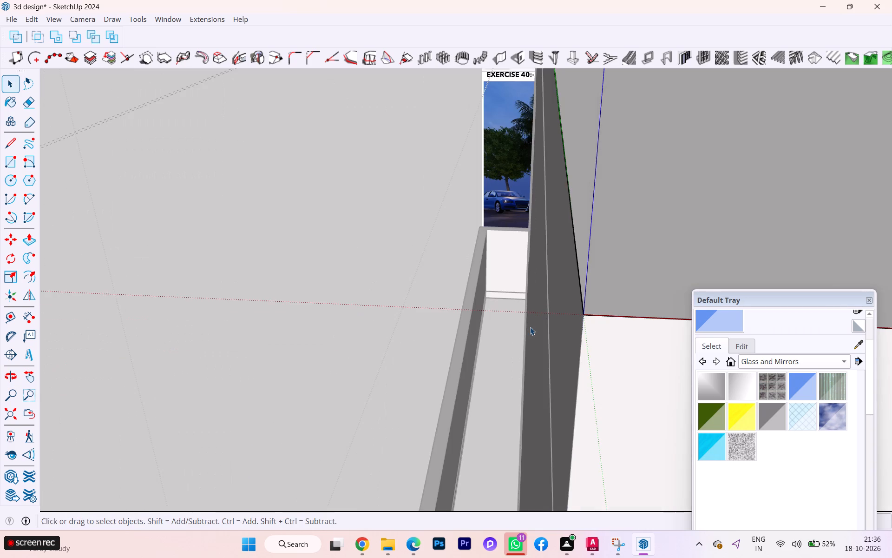
scroll(526, 326, down, 3)
scroll(526, 326, up, 2)
scroll(526, 344, down, 8)
scroll(541, 354, up, 1)
scroll(541, 354, down, 1)
scroll(548, 194, up, 1)
scroll(545, 191, down, 1)
scroll(535, 172, up, 7)
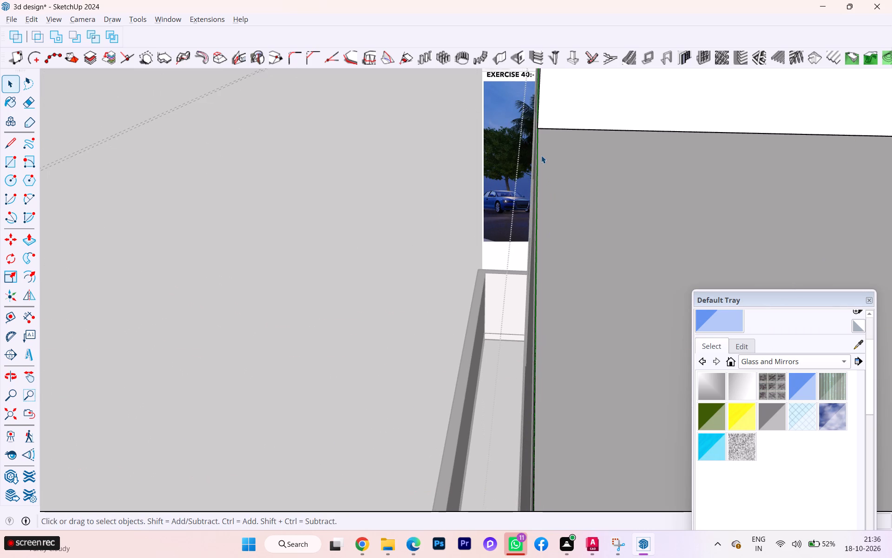
key(t)
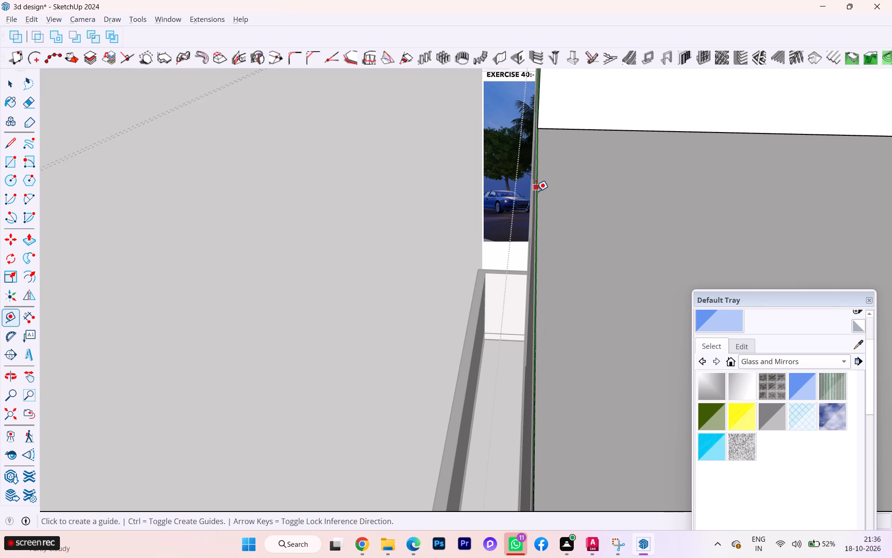
click(536, 191)
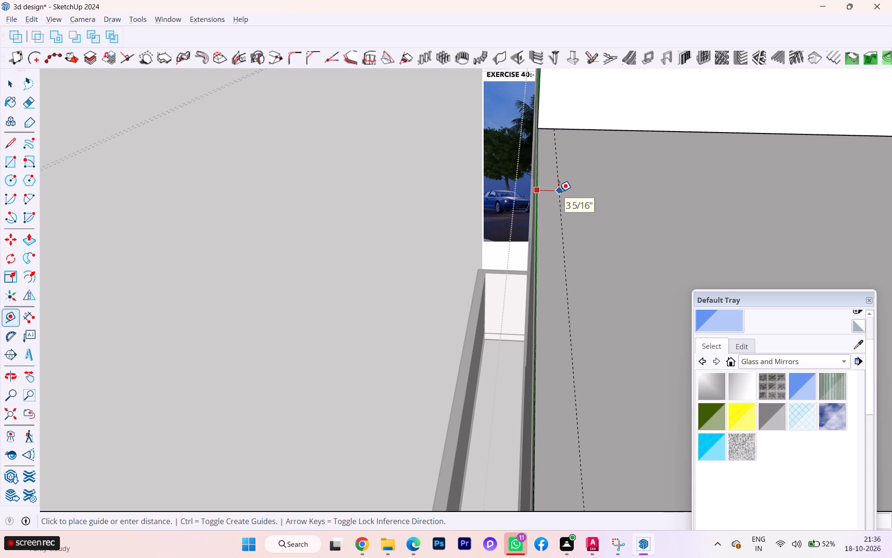
key(Right)
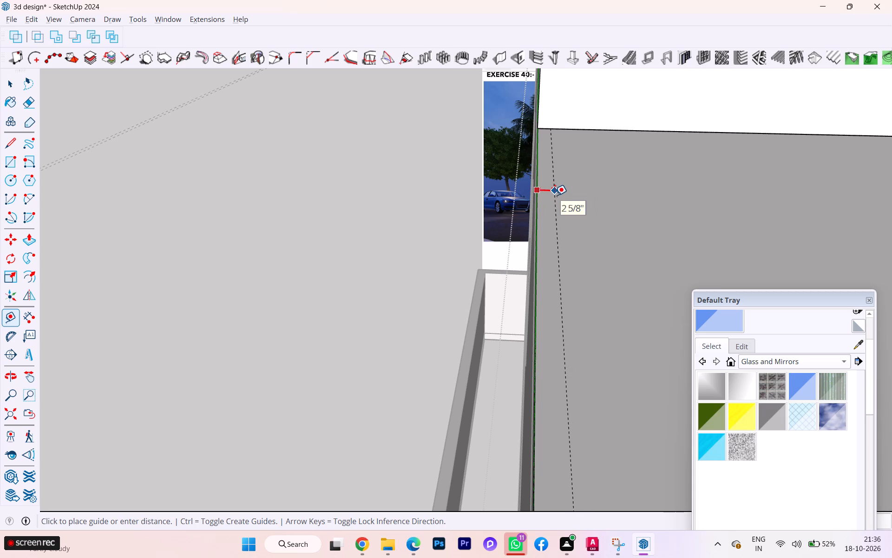
key(6)
key(Return)
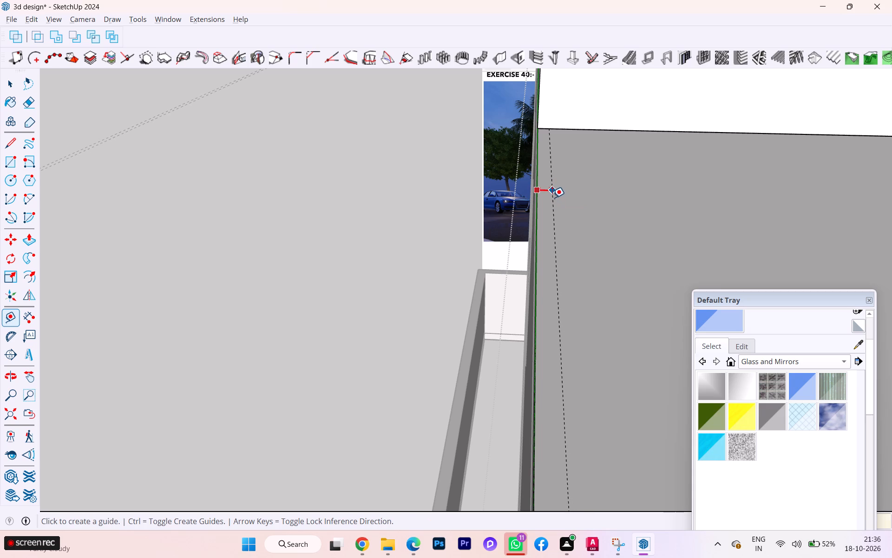
key(space)
Place a guide line 6 inches inward from the open terrace's adjacent outer edge along the red axis.
scroll(524, 146, down, 3)
scroll(524, 145, up, 3)
scroll(530, 139, down, 4)
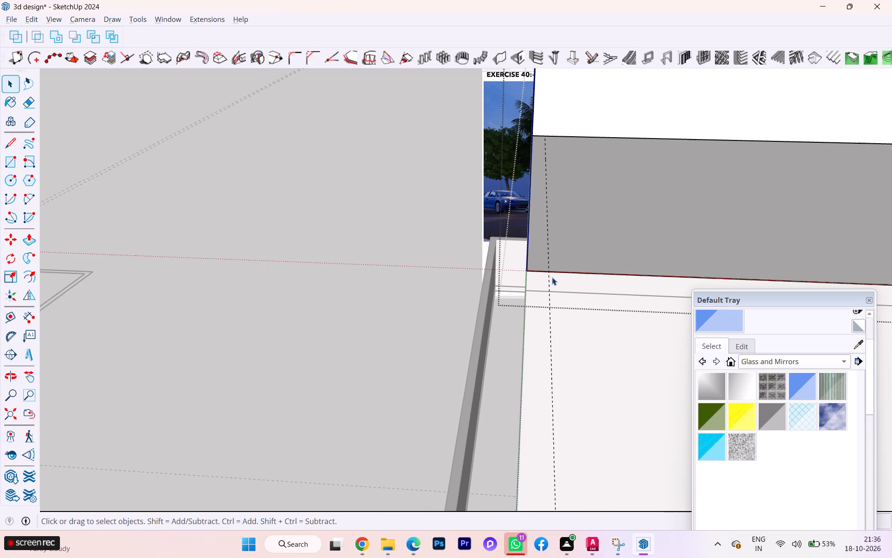
key(t)
key(Return)
click(579, 271)
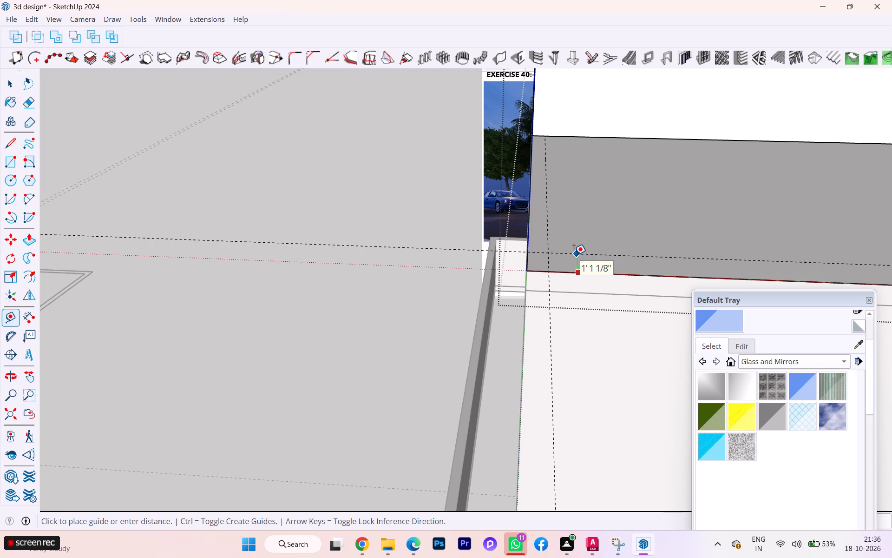
key(6)
key(Return)
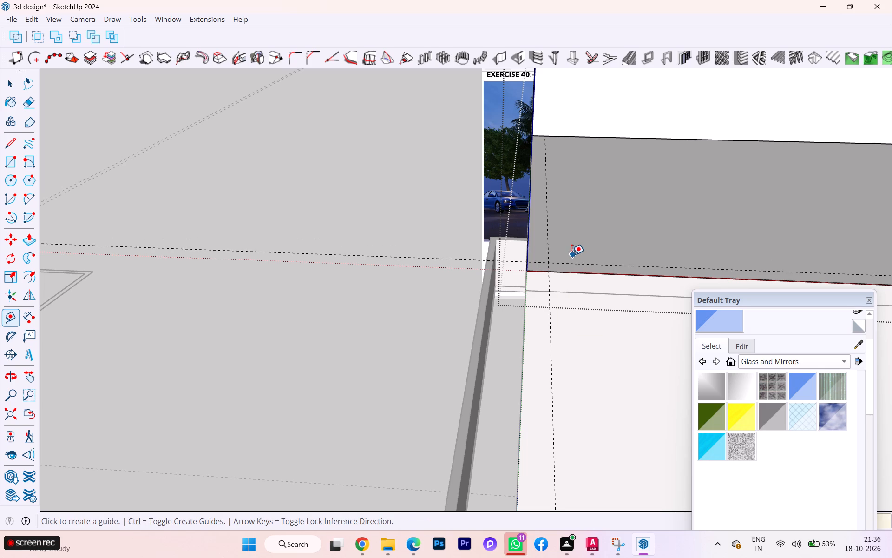
Place a third guide line 6 inches inward from the terrace's remaining outer edge, opposite the first guide.
scroll(451, 256, down, 15)
middle_drag(628, 257, 342, 246)
scroll(675, 333, up, 4)
click(631, 314)
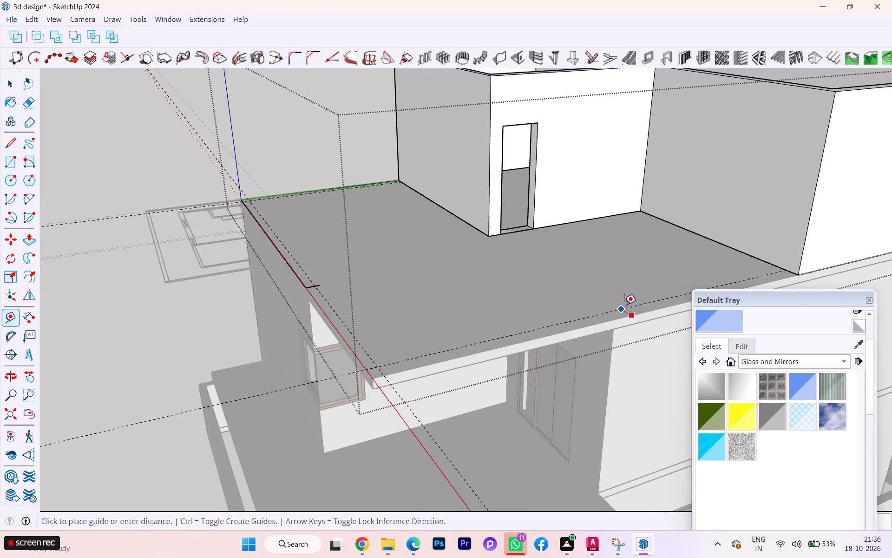
key(6)
key(Return)
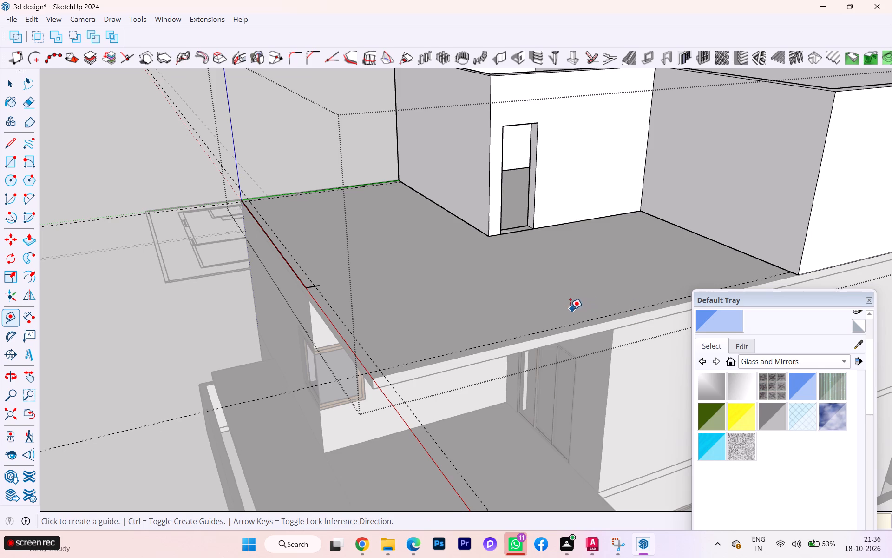
key(space)
Examine the house's overall massing and projecting slabs from several sides against the reference render, leaving the second-floor group.
scroll(481, 310, down, 1)
scroll(470, 311, up, 1)
scroll(468, 311, down, 12)
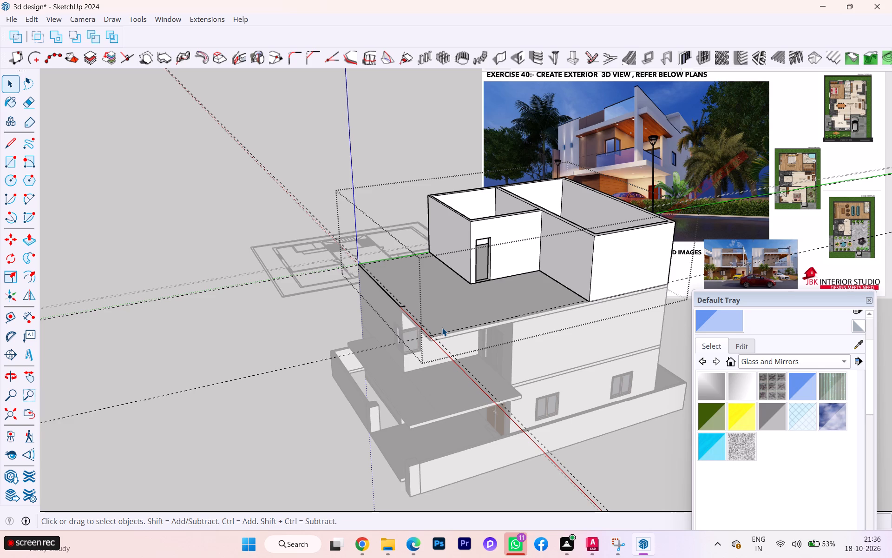
scroll(472, 282, down, 4)
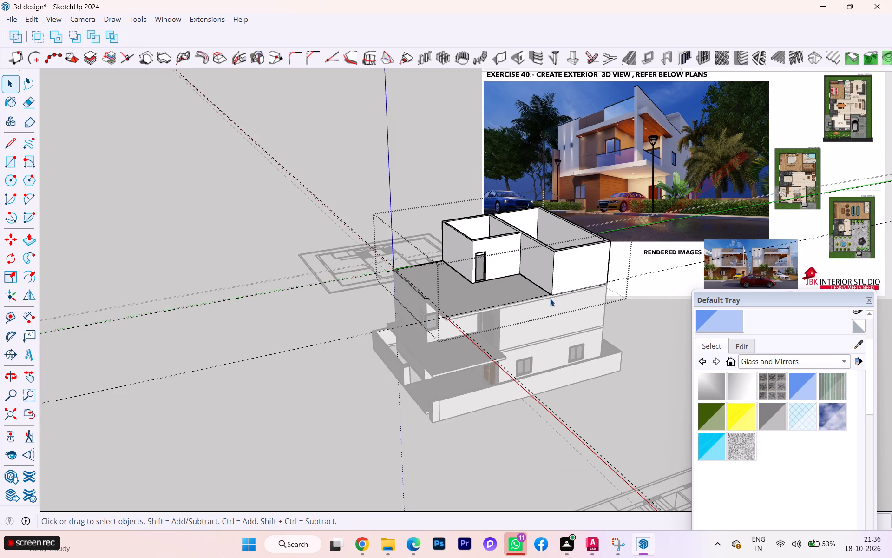
middle_drag(551, 297, 684, 257)
scroll(520, 285, up, 6)
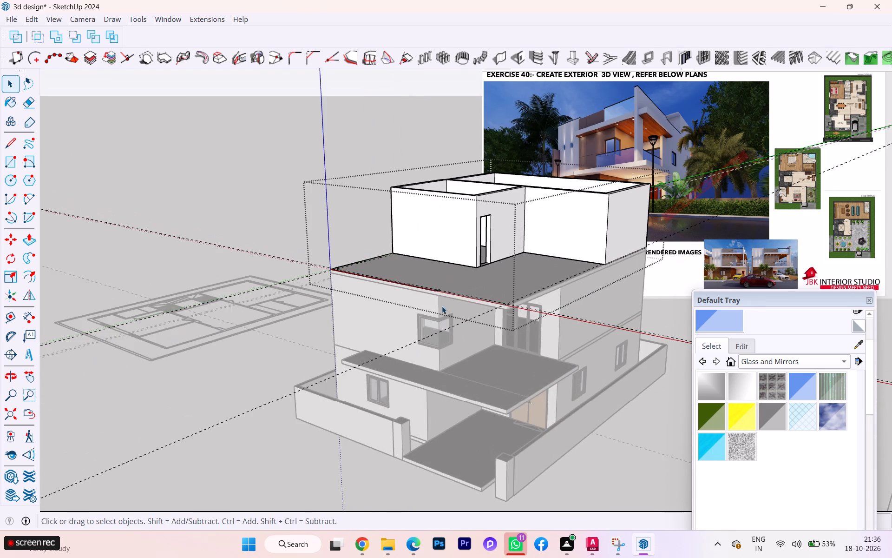
scroll(431, 316, up, 1)
scroll(430, 316, down, 1)
scroll(430, 316, up, 2)
scroll(405, 333, down, 1)
middle_drag(425, 334, 488, 329)
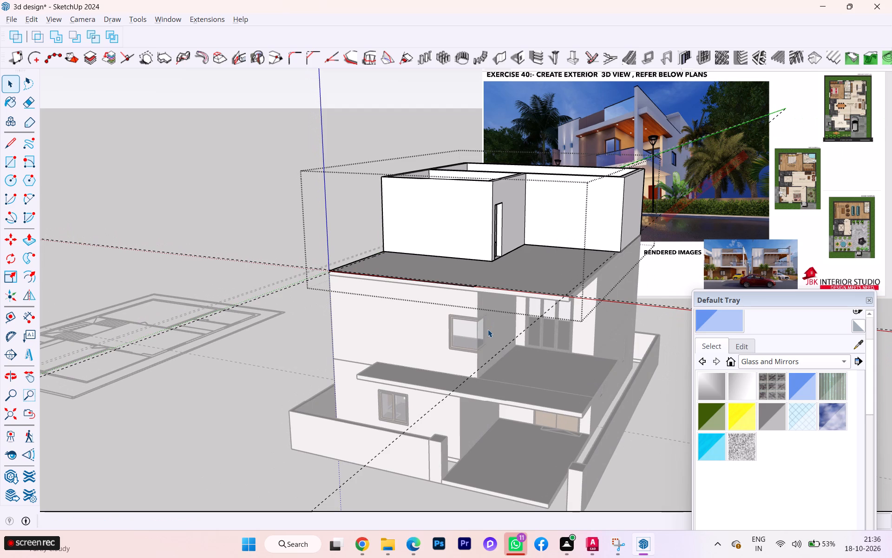
scroll(492, 325, down, 6)
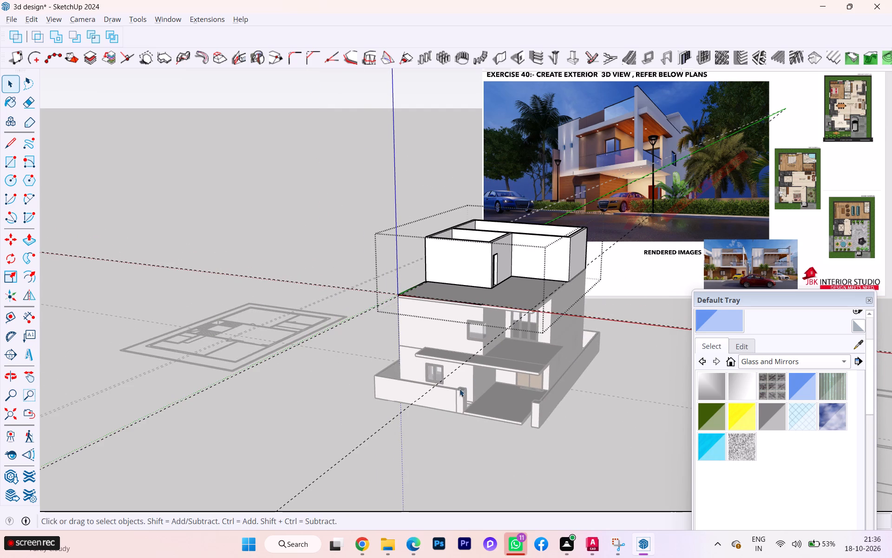
middle_drag(456, 391, 725, 377)
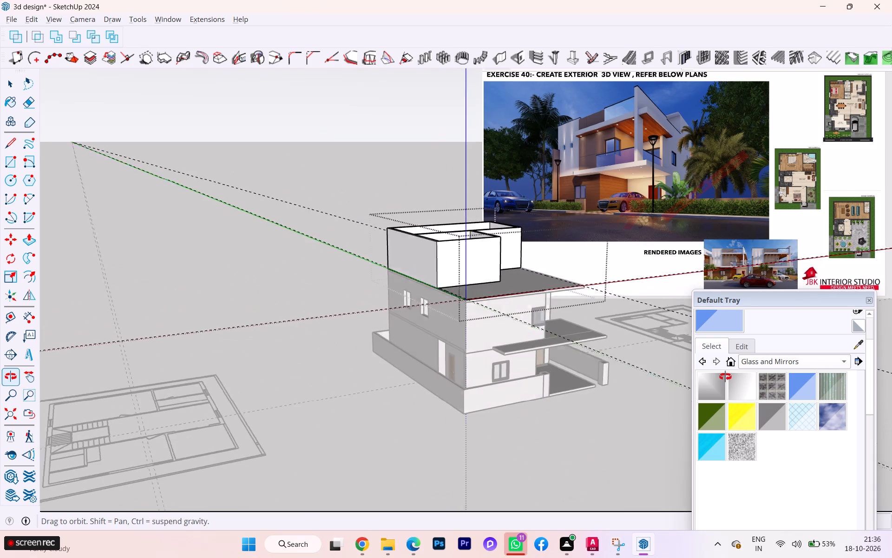
middle_drag(725, 377, 726, 377)
click(511, 414)
Inside the first-floor slab group, push the projecting slab's end face back in line with the ground-floor window's far top corner.
scroll(518, 372, up, 1)
scroll(516, 370, down, 1)
scroll(516, 370, up, 4)
scroll(511, 359, down, 1)
scroll(510, 358, up, 3)
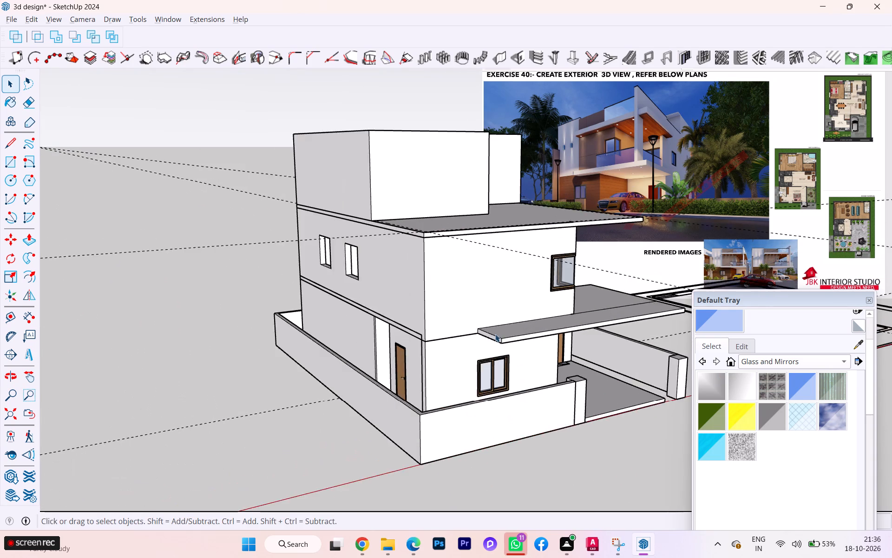
scroll(495, 334, up, 3)
scroll(495, 334, down, 1)
scroll(495, 334, up, 1)
scroll(495, 333, down, 1)
scroll(495, 333, up, 9)
scroll(494, 333, down, 2)
scroll(494, 333, up, 2)
click(487, 340)
click(491, 338)
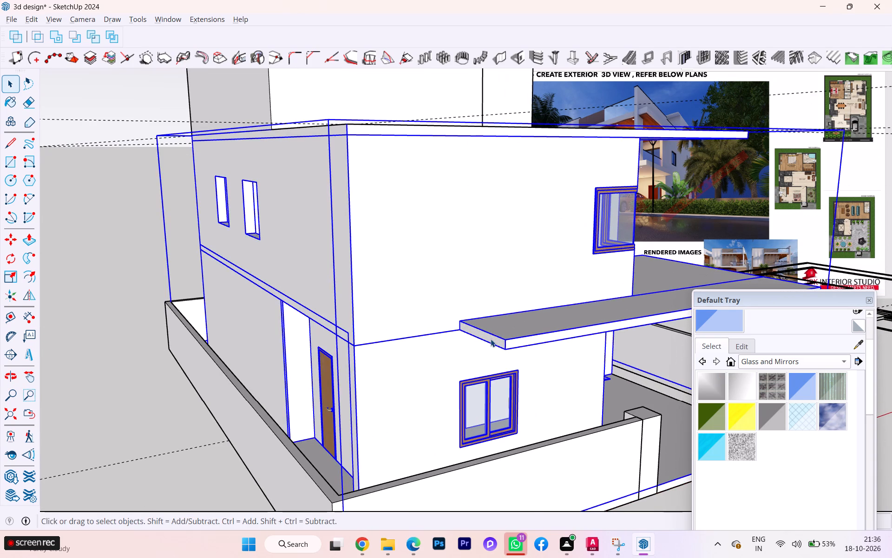
triple_click(491, 339)
click(491, 339)
click(489, 339)
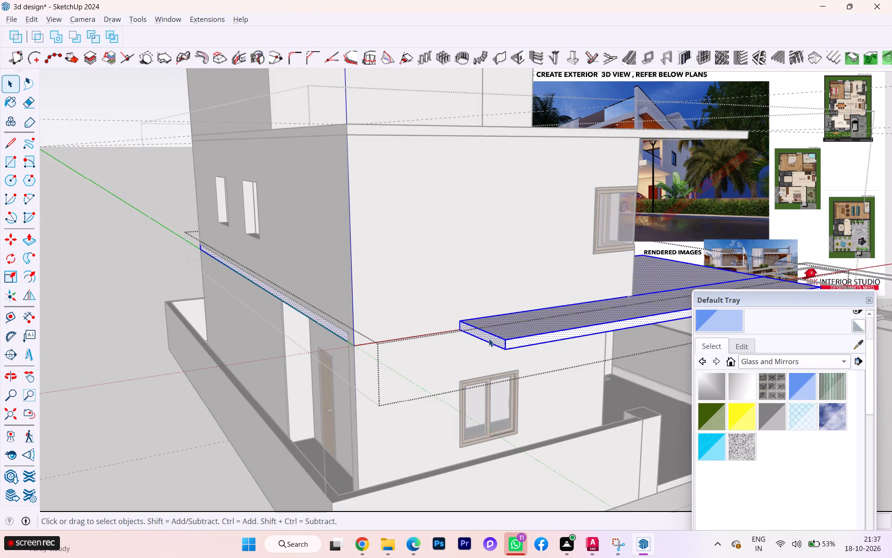
click(489, 339)
key(p)
click(489, 339)
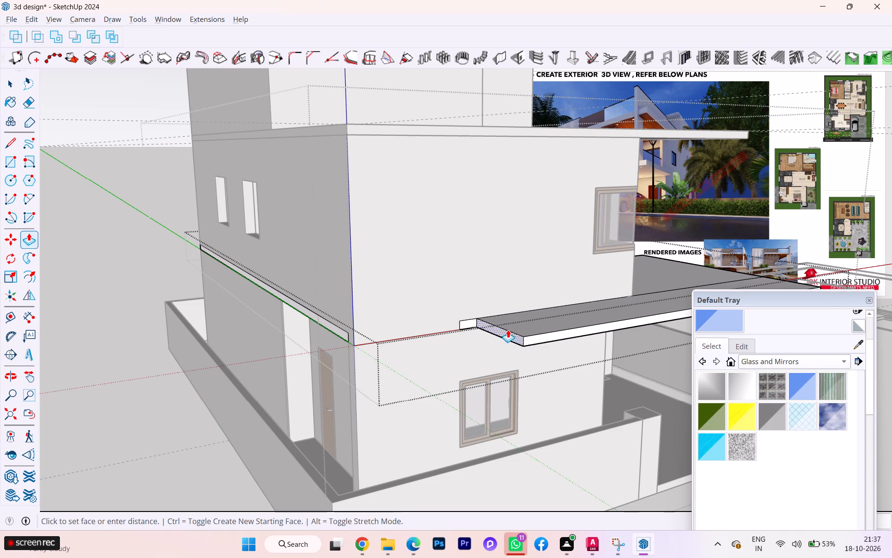
click(519, 372)
key(space)
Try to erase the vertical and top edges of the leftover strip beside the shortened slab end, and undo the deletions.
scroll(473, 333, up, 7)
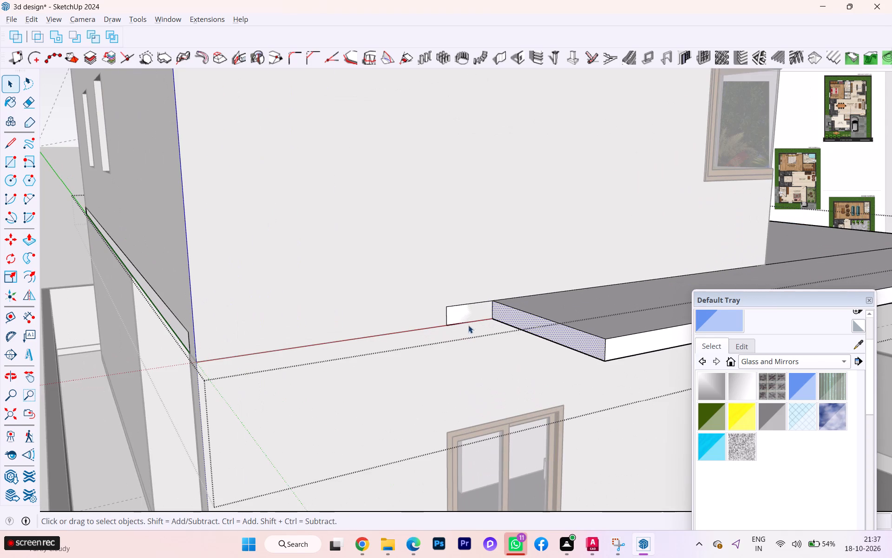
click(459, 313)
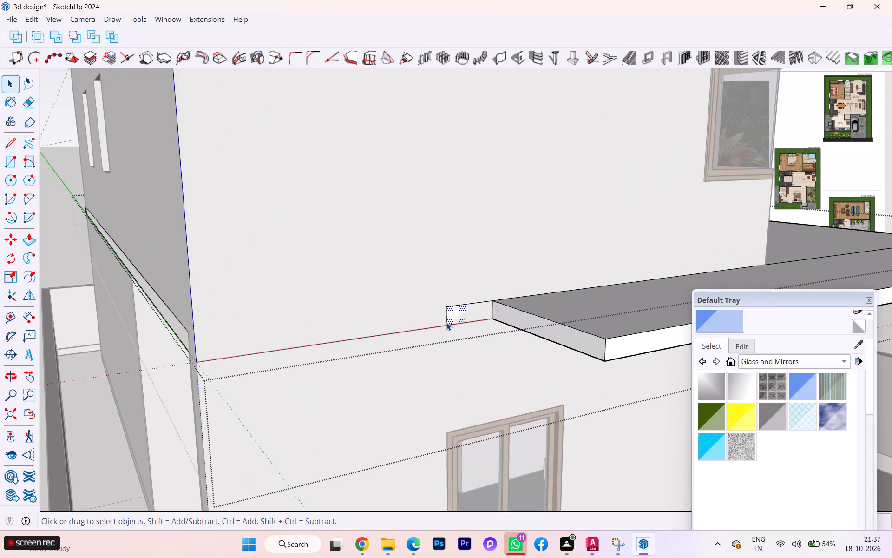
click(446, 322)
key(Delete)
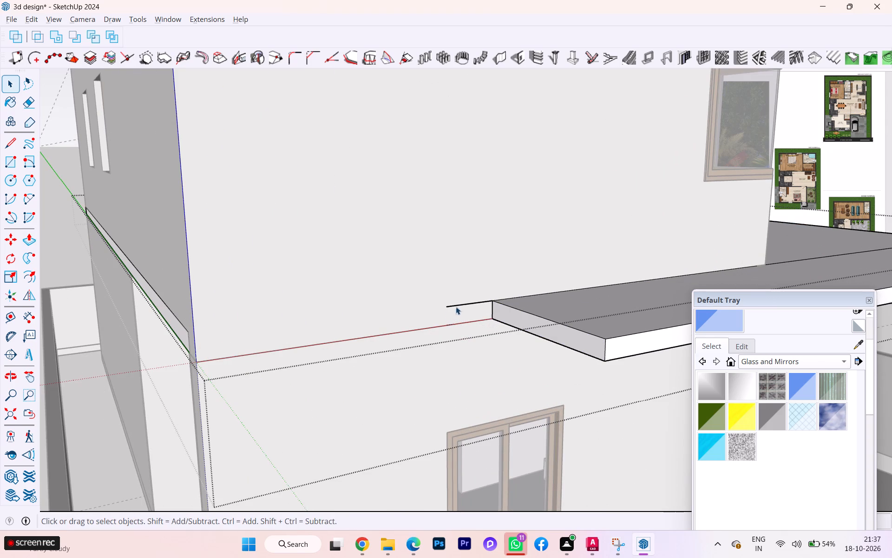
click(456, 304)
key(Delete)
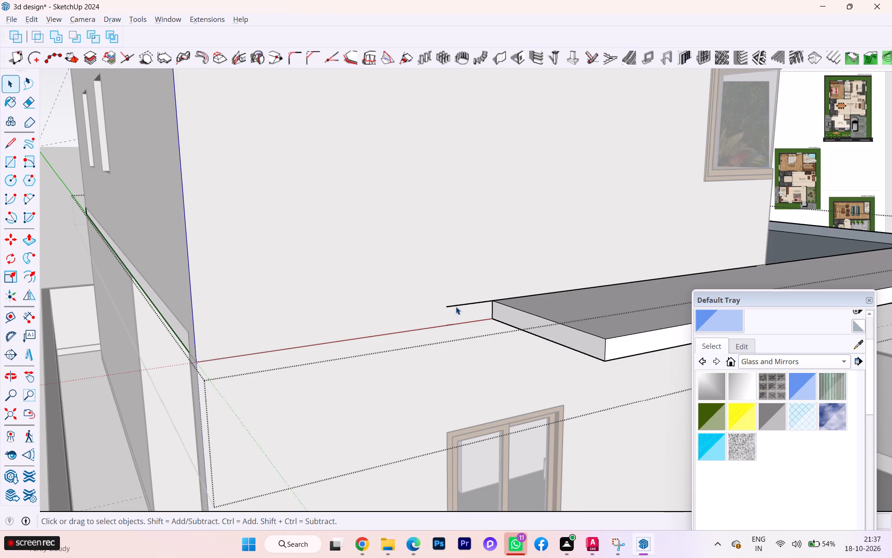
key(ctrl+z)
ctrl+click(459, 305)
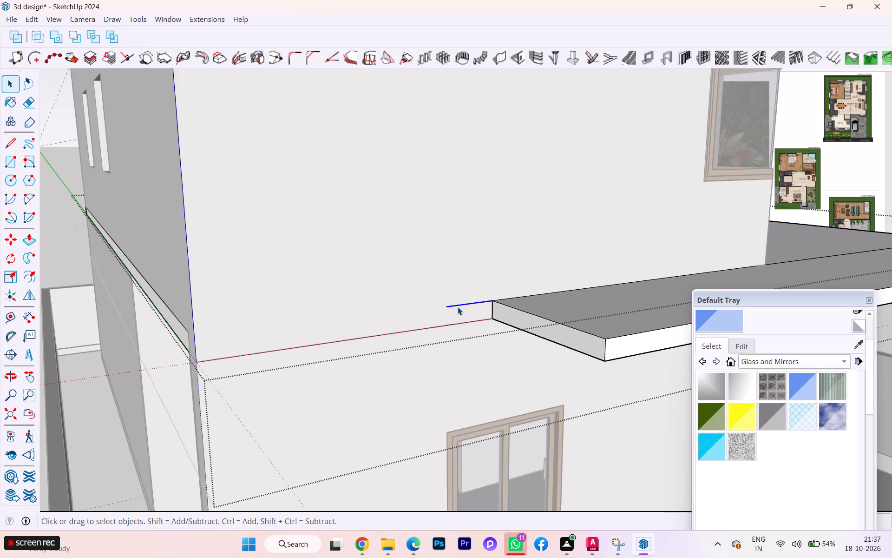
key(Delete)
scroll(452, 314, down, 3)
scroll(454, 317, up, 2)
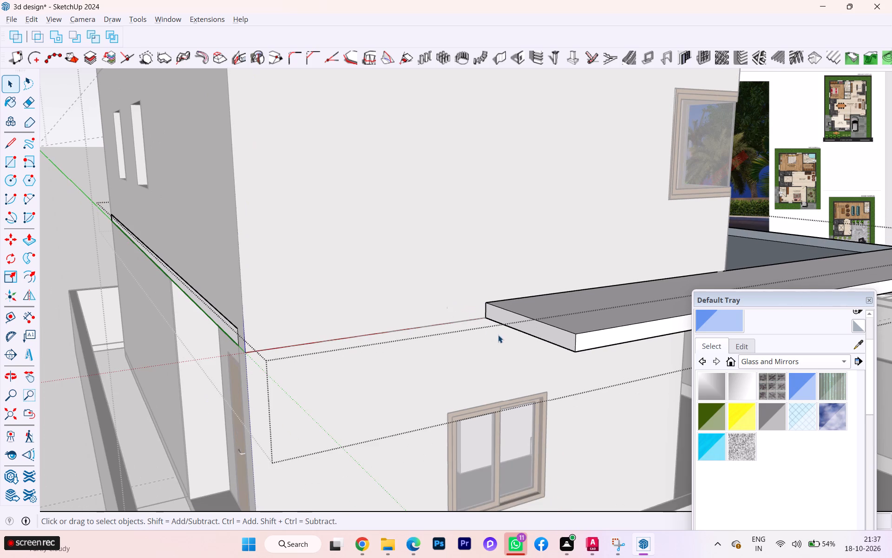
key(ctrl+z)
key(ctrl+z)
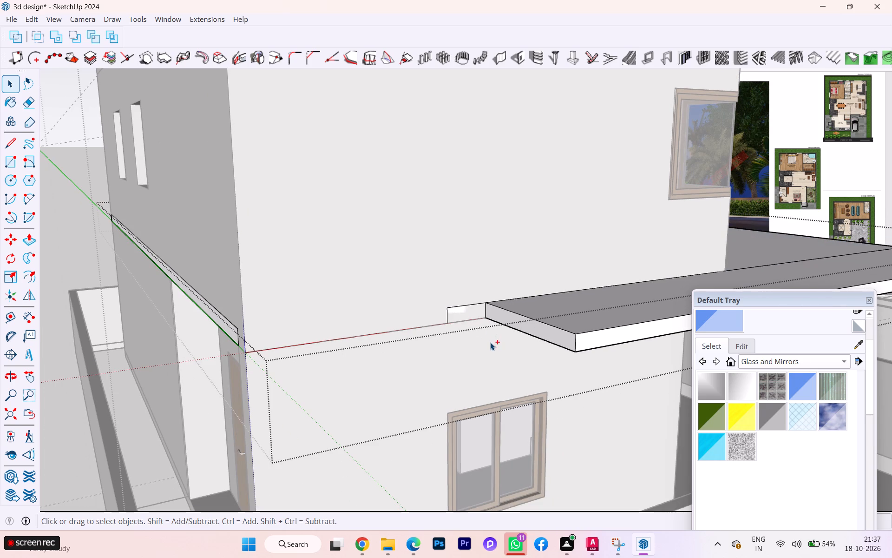
Undo the push that shortened the end of the first-floor projecting slab.
key(ctrl+z)
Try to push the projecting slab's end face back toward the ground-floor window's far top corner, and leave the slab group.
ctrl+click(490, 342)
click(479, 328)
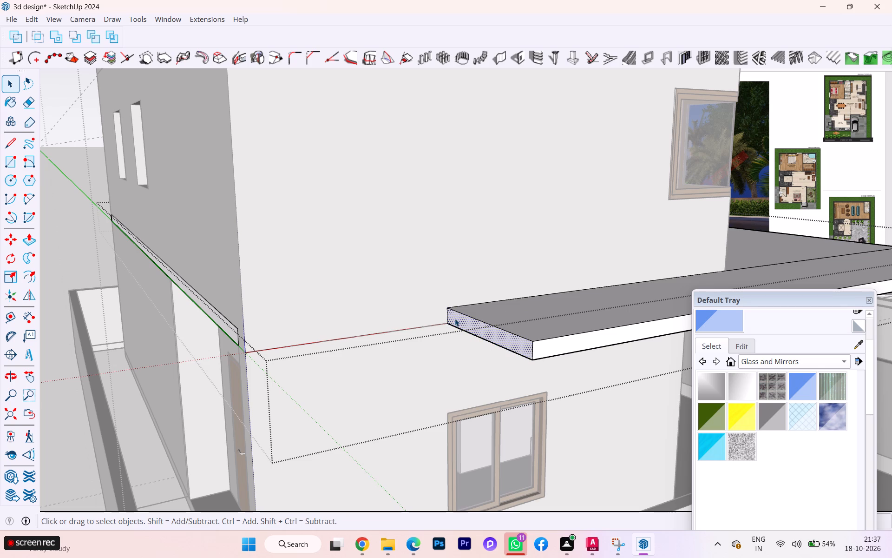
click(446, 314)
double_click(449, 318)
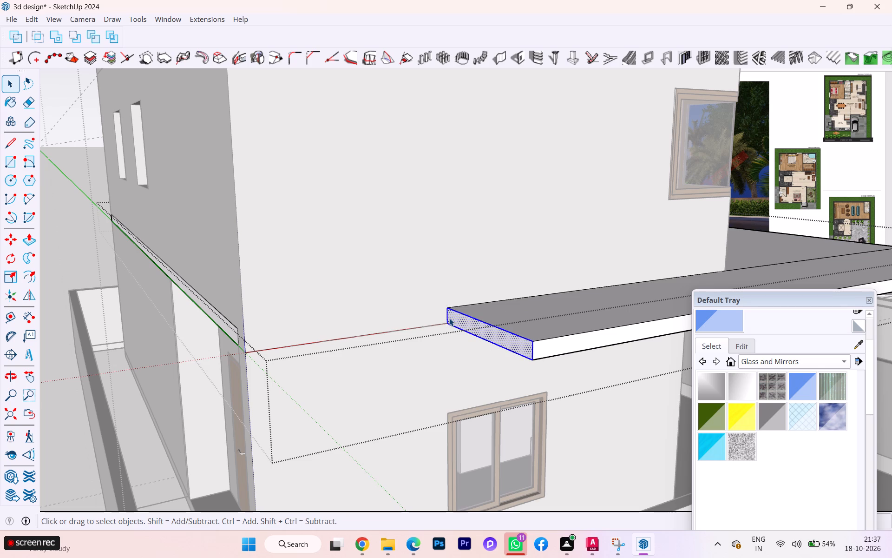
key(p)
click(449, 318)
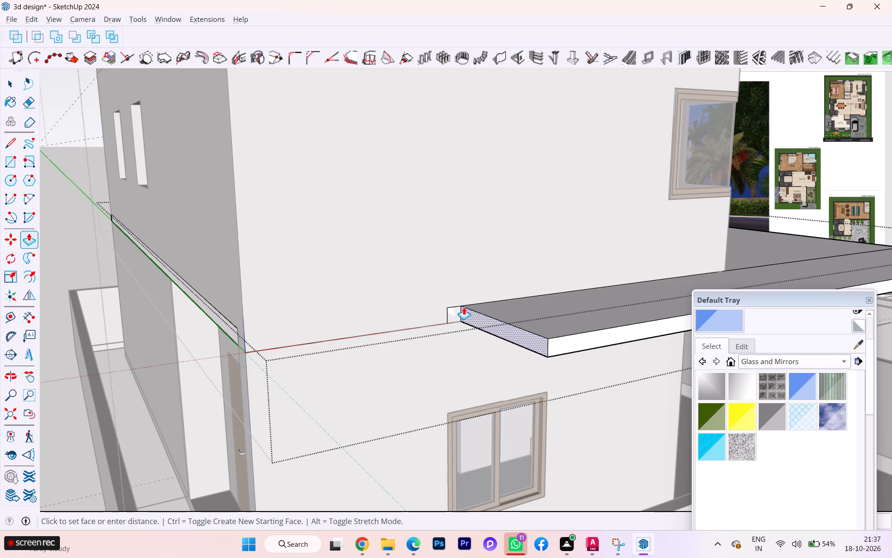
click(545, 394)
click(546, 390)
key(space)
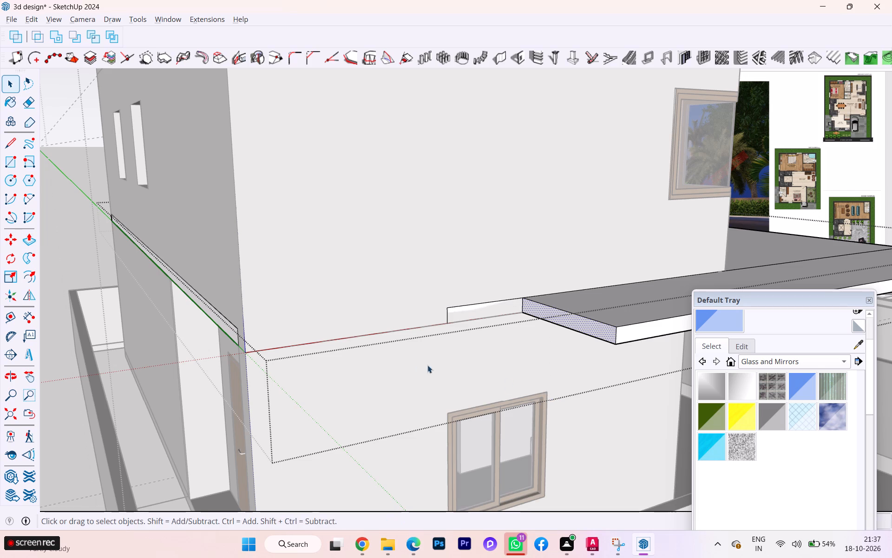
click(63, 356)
Examine the leftover strip on the wall beside the shortened slab end from below and close up.
scroll(399, 343, down, 1)
middle_drag(412, 342, 399, 304)
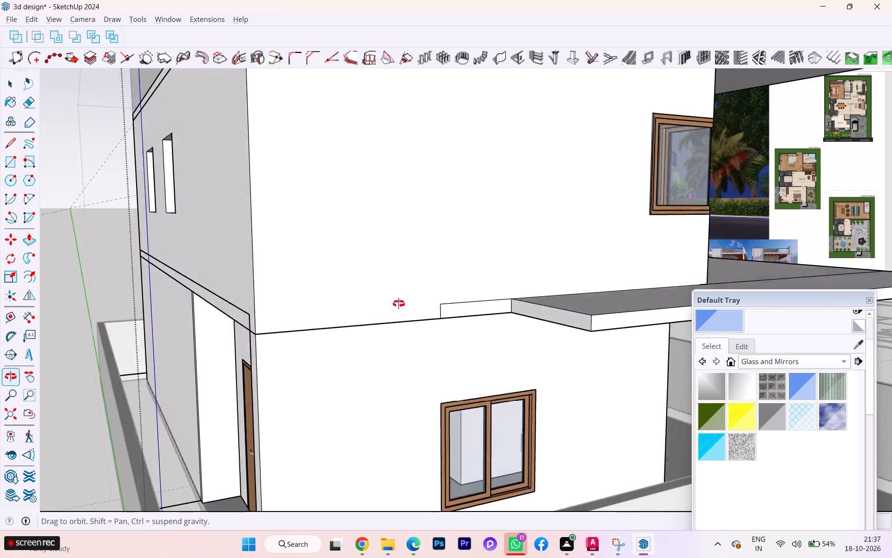
middle_drag(399, 304, 394, 289)
scroll(504, 295, up, 5)
click(474, 312)
middle_drag(478, 300, 518, 232)
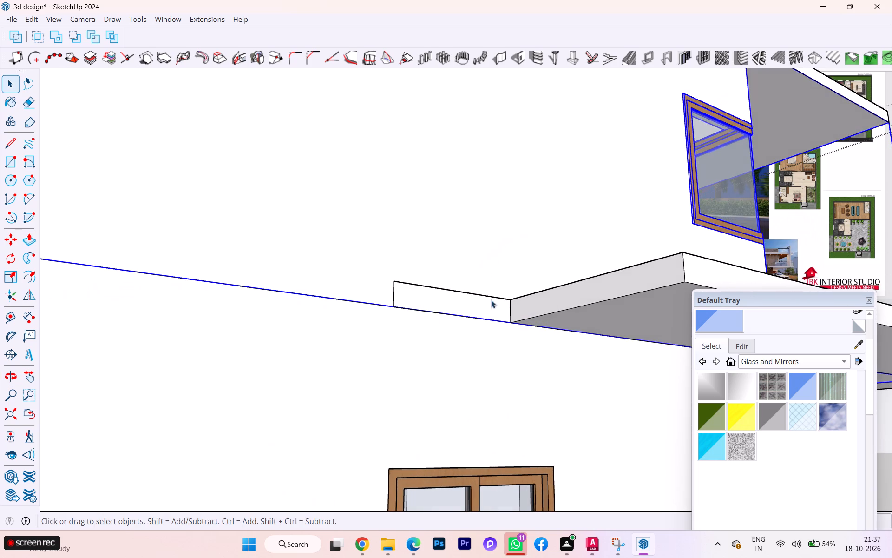
click(483, 306)
middle_drag(486, 302, 525, 271)
scroll(565, 246, up, 3)
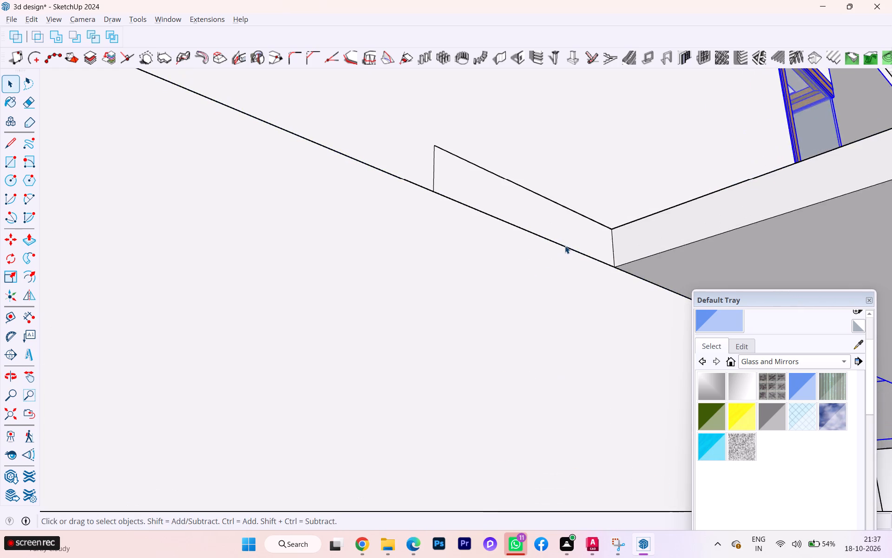
scroll(565, 246, up, 5)
scroll(565, 246, down, 8)
scroll(545, 279, up, 3)
scroll(529, 297, down, 3)
middle_drag(515, 305, 384, 388)
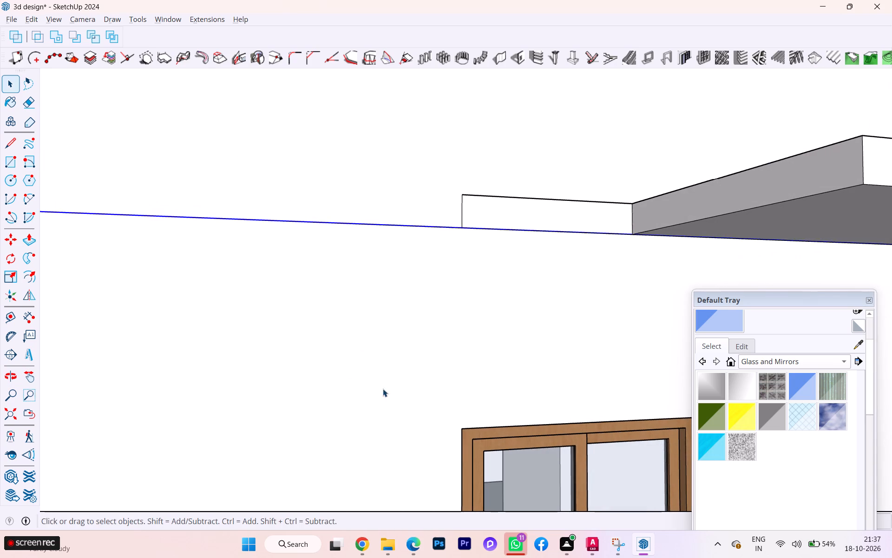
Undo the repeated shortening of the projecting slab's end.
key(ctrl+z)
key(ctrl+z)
Leave the slab and first-floor groups and examine the house's massing and terrace from several sides against the reference render.
scroll(389, 374, down, 6)
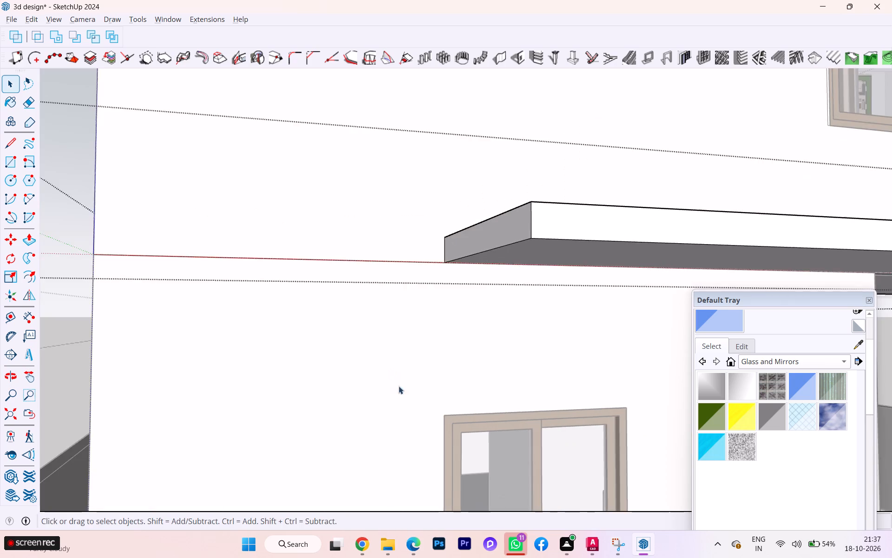
scroll(399, 386, down, 6)
scroll(422, 386, up, 1)
scroll(423, 396, down, 2)
middle_drag(423, 396, 240, 435)
click(200, 388)
scroll(184, 396, down, 1)
scroll(183, 398, up, 1)
scroll(182, 399, down, 7)
scroll(175, 412, up, 1)
scroll(175, 412, down, 1)
scroll(288, 412, down, 1)
middle_drag(335, 407, 158, 428)
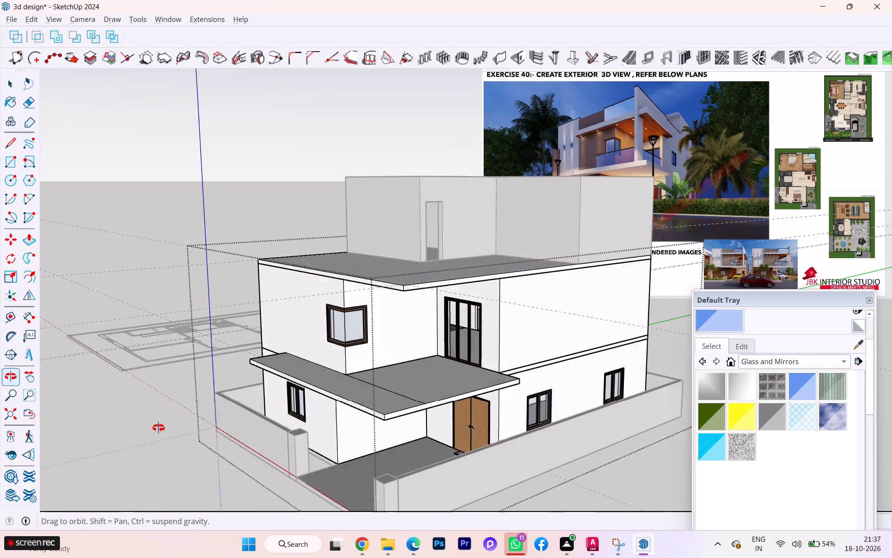
middle_drag(158, 428, 138, 438)
scroll(298, 411, up, 3)
middle_drag(448, 396, 67, 414)
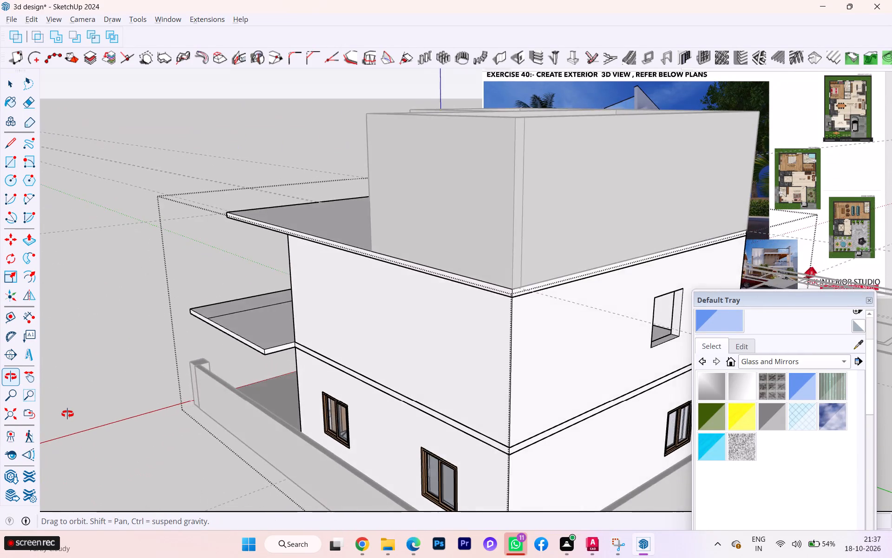
middle_drag(67, 414, 154, 389)
scroll(156, 389, up, 1)
scroll(184, 402, down, 2)
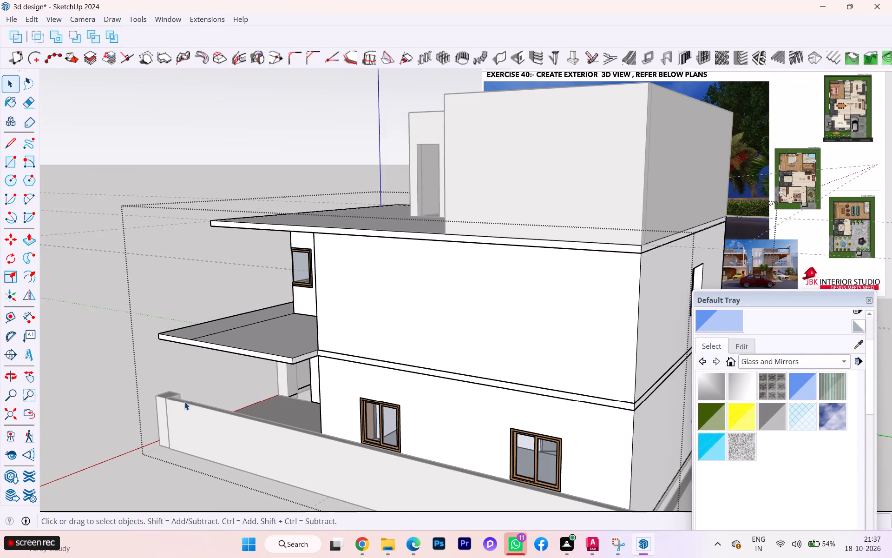
scroll(184, 402, down, 1)
middle_drag(194, 401, 533, 380)
scroll(405, 390, down, 1)
middle_drag(405, 390, 417, 428)
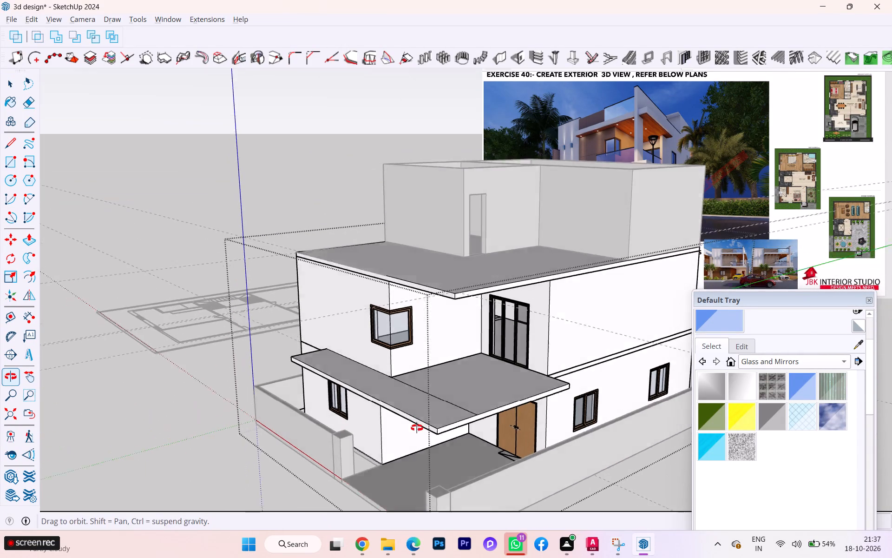
middle_drag(417, 428, 416, 432)
click(177, 409)
scroll(230, 399, down, 1)
middle_drag(232, 398, 498, 493)
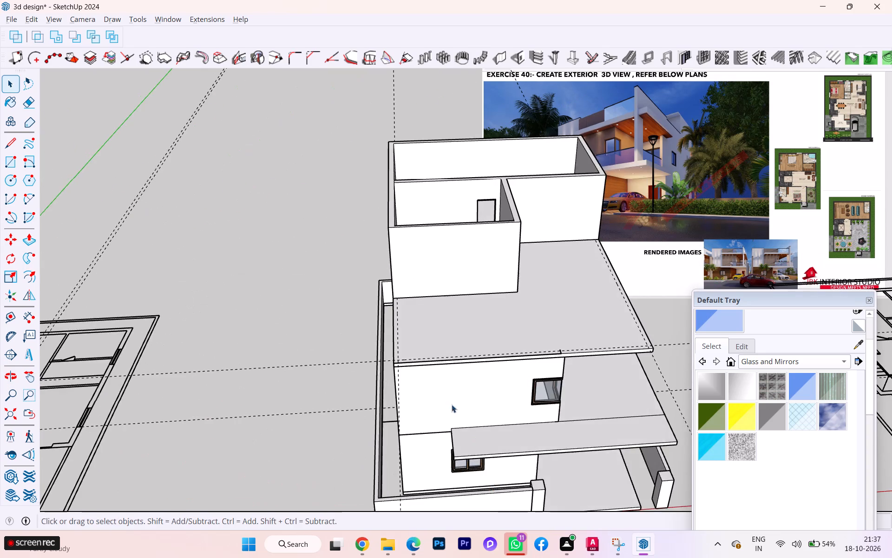
scroll(408, 353, up, 1)
scroll(408, 353, down, 1)
scroll(408, 352, up, 2)
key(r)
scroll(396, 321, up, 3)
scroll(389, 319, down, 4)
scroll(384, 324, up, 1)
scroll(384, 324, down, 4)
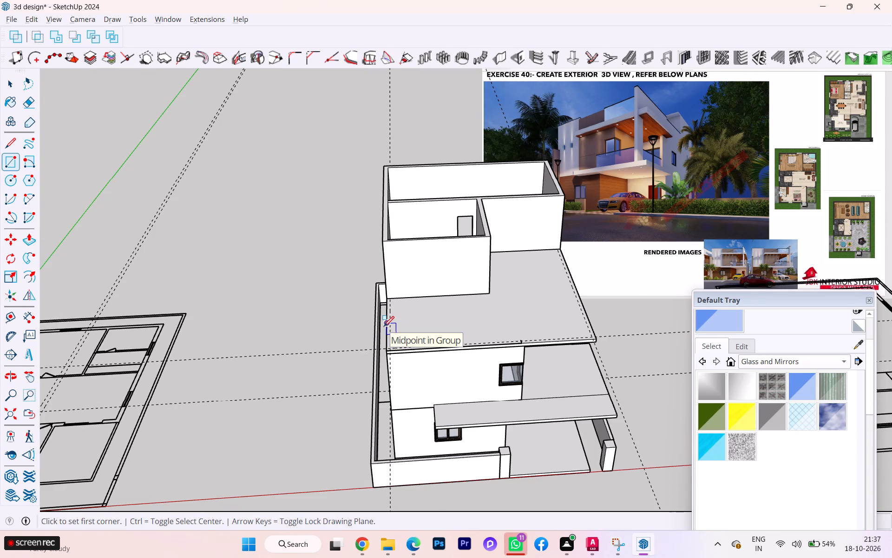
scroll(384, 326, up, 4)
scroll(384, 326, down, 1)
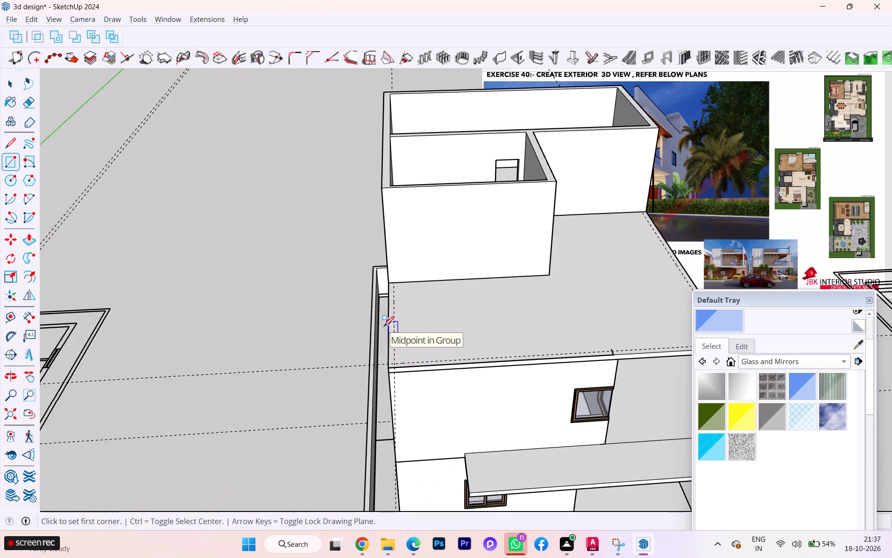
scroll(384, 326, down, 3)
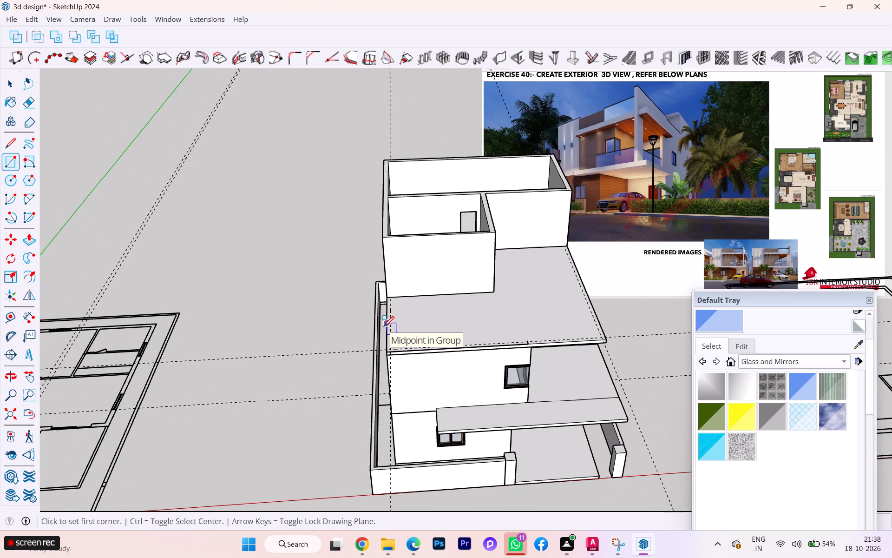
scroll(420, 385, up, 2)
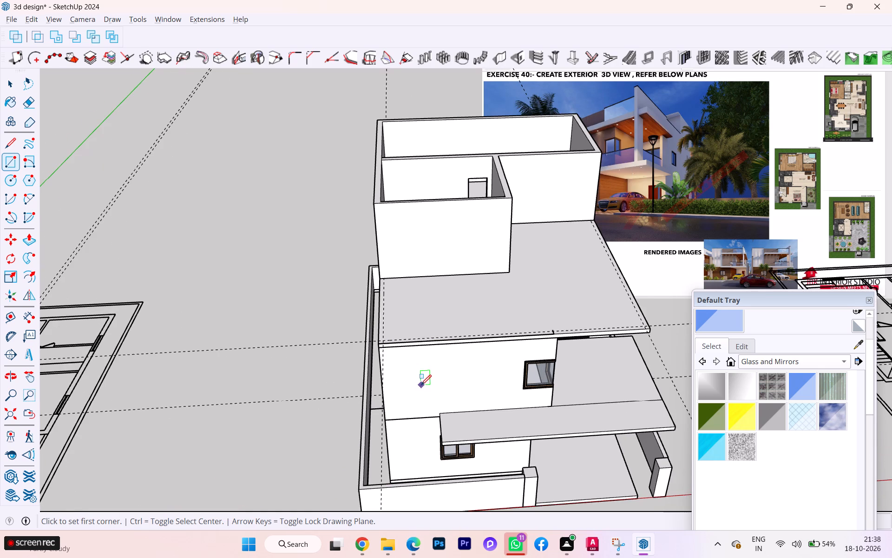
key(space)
Place a vertical guide on the upper-floor wall, parallel to its outer corner edge, through the projecting slab's end corner.
scroll(454, 427, up, 1)
scroll(429, 348, up, 3)
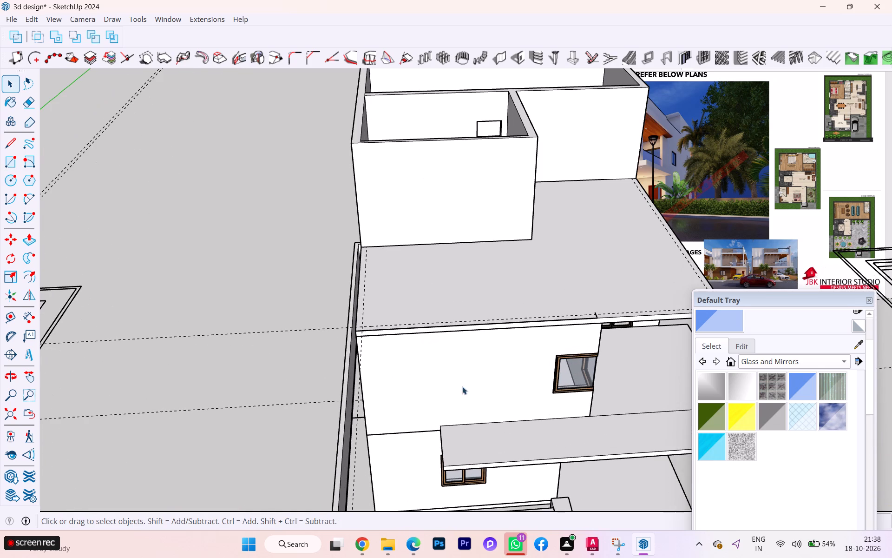
key(t)
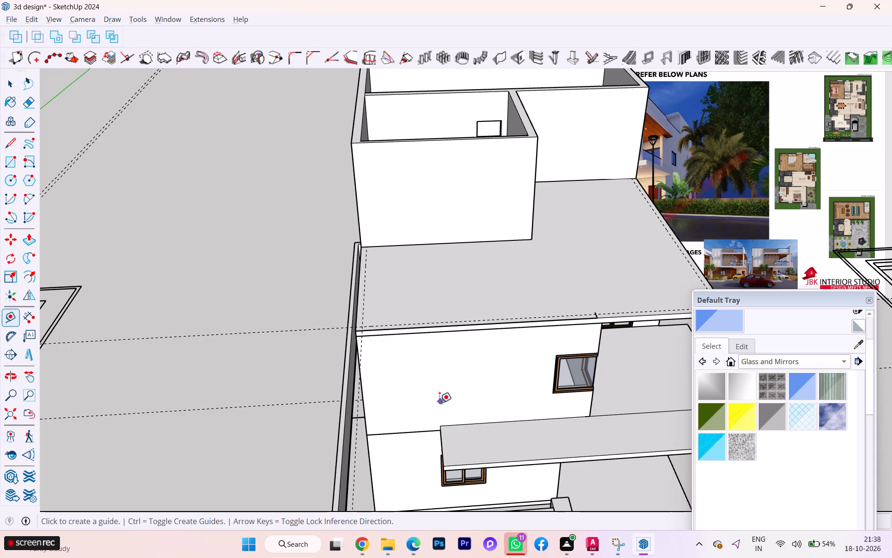
key(Return)
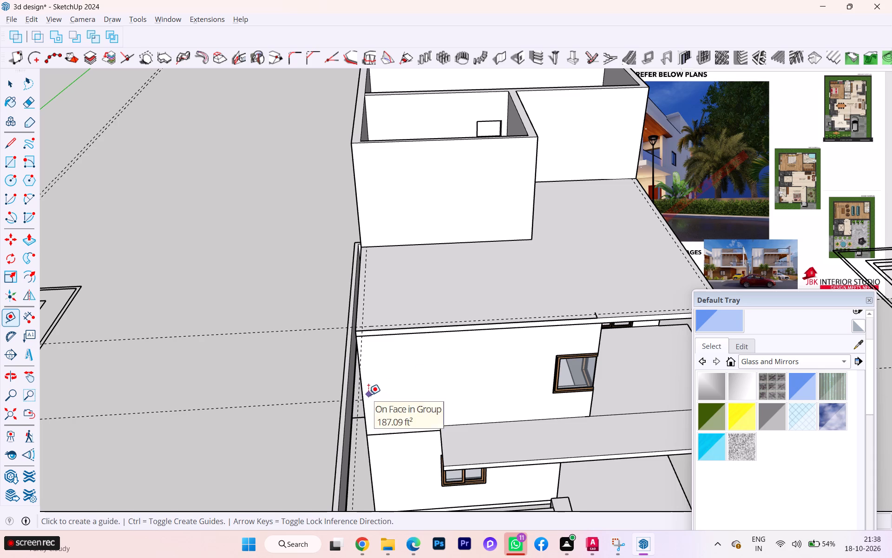
click(364, 399)
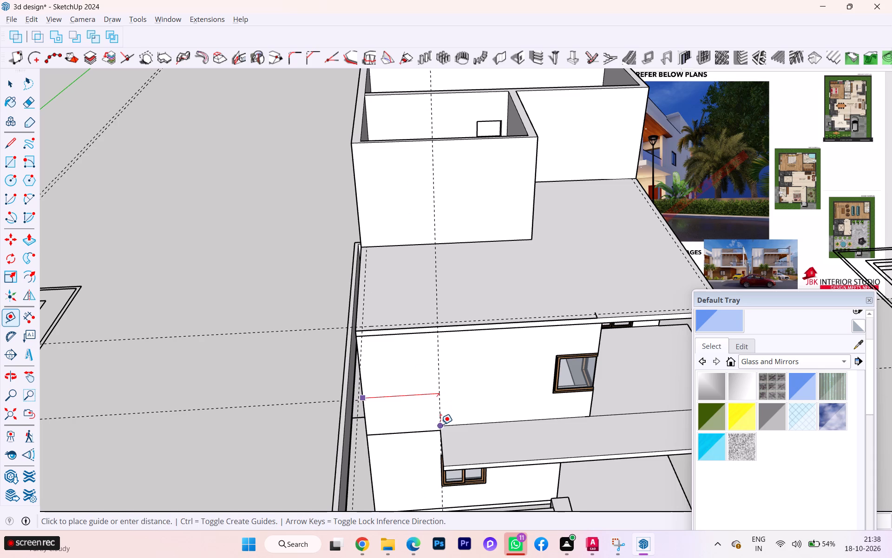
click(440, 425)
key(space)
Place a guide across the terrace, parallel to its side edge, through the point where the vertical wall guide meets the terrace's front edge.
scroll(381, 419, down, 1)
scroll(381, 419, up, 1)
scroll(380, 419, down, 2)
scroll(379, 419, up, 1)
scroll(379, 419, down, 4)
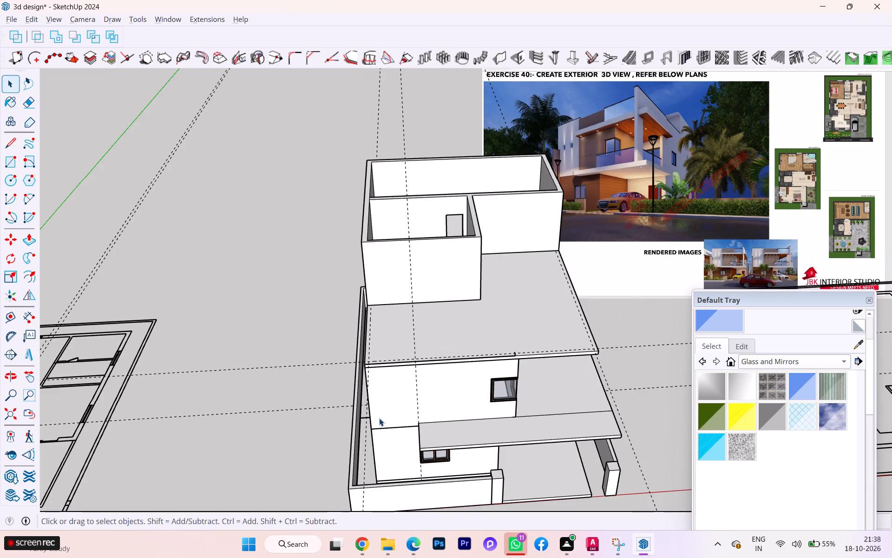
middle_drag(389, 408, 381, 340)
scroll(428, 317, up, 5)
scroll(419, 323, down, 2)
scroll(418, 323, up, 4)
scroll(400, 328, down, 1)
scroll(400, 328, up, 1)
scroll(400, 328, down, 4)
scroll(400, 328, up, 1)
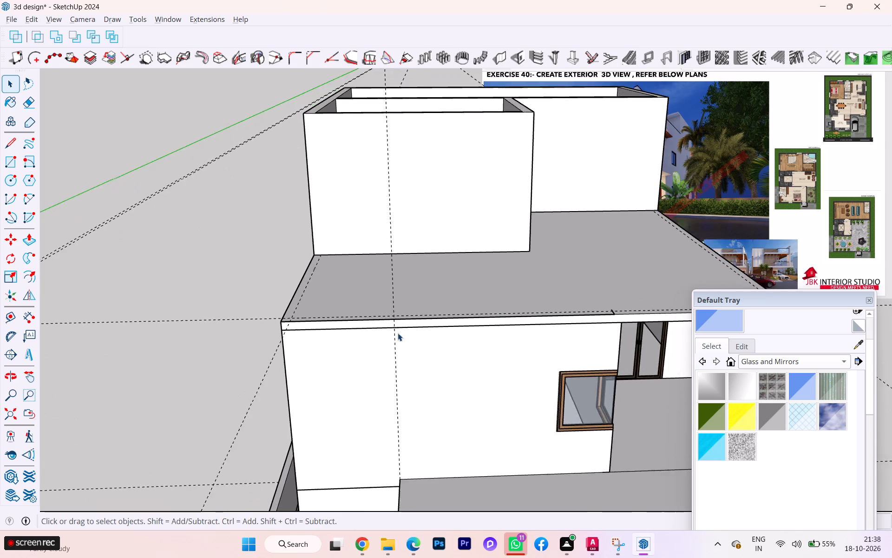
scroll(396, 335, down, 1)
middle_drag(396, 336, 398, 376)
scroll(398, 376, up, 5)
scroll(400, 356, down, 2)
scroll(400, 355, up, 8)
scroll(396, 348, down, 1)
scroll(396, 348, up, 5)
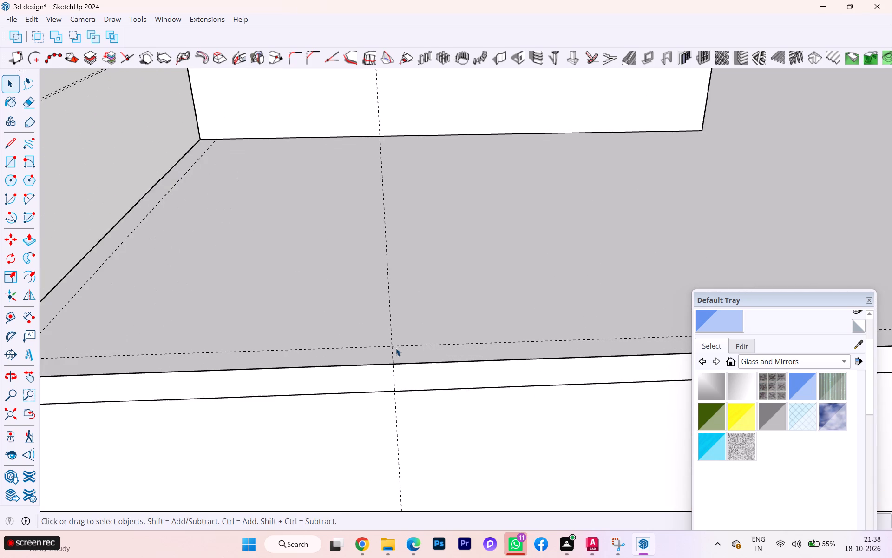
scroll(396, 348, up, 4)
scroll(379, 357, down, 10)
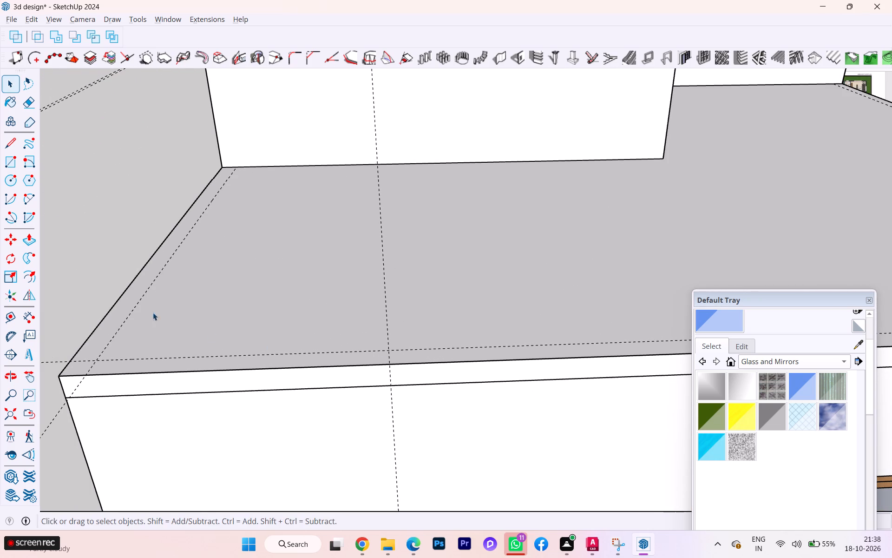
key(t)
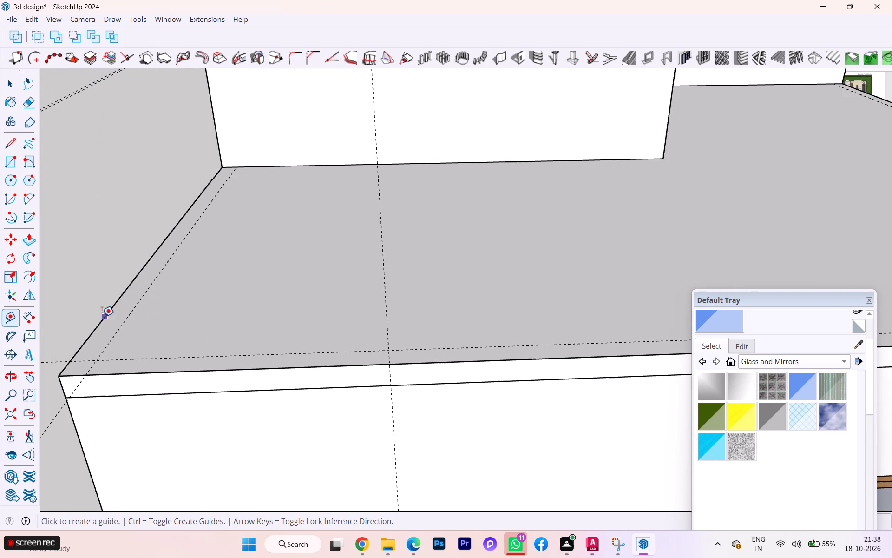
click(102, 317)
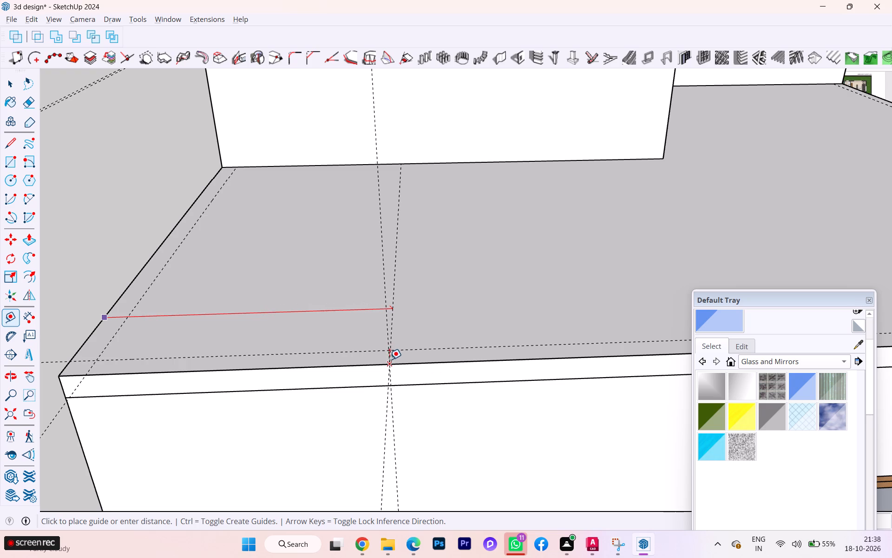
click(391, 365)
scroll(390, 347, down, 1)
key(space)
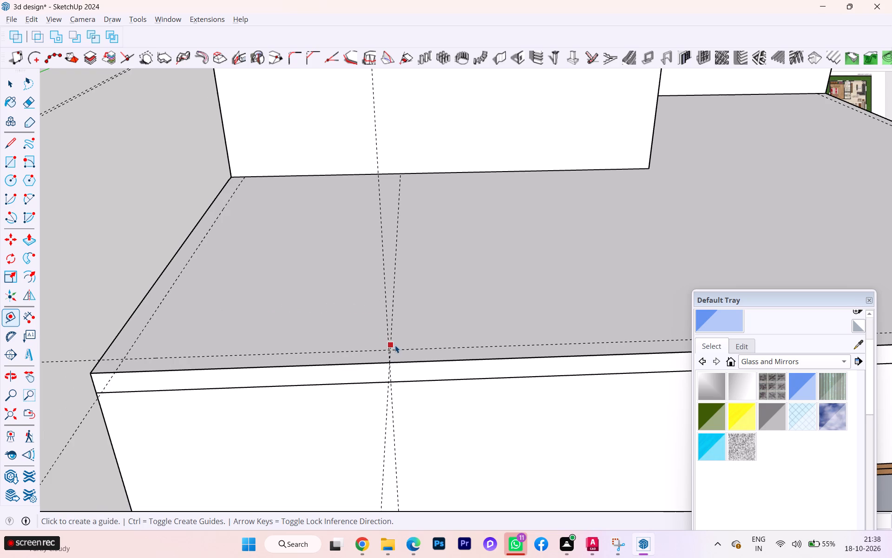
Open the terrace slab for editing and draw a narrow rectangle along its side edge, from the upper-floor wall corner to the side guide's front-edge intersection.
middle_drag(397, 345, 476, 339)
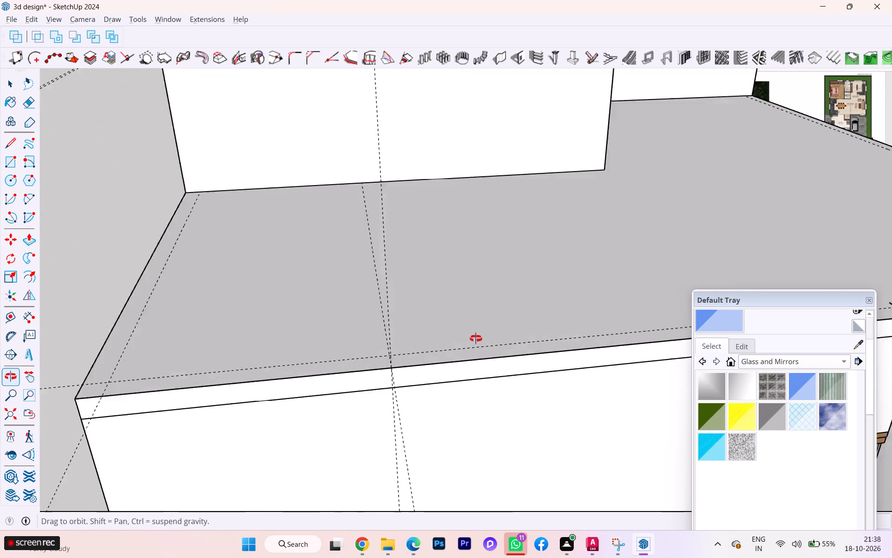
middle_drag(476, 339, 567, 334)
scroll(428, 351, down, 8)
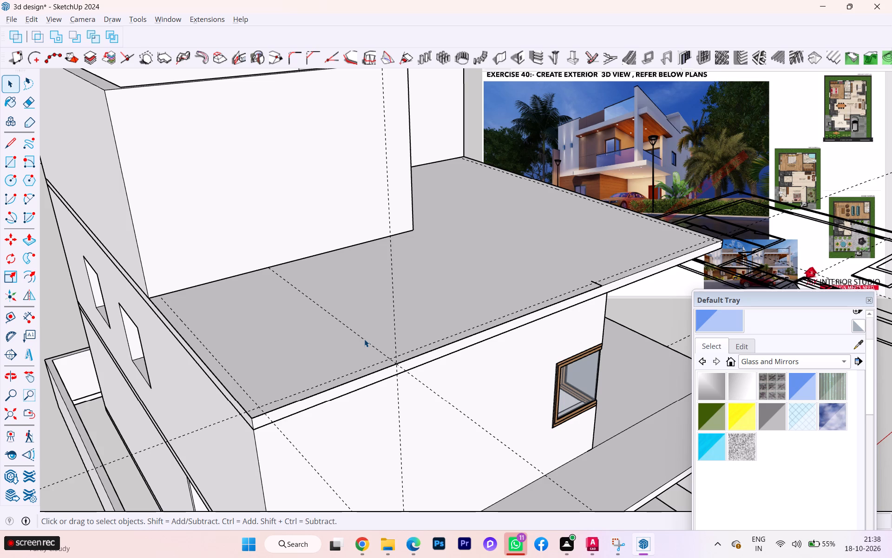
click(384, 287)
key(space)
double_click(202, 332)
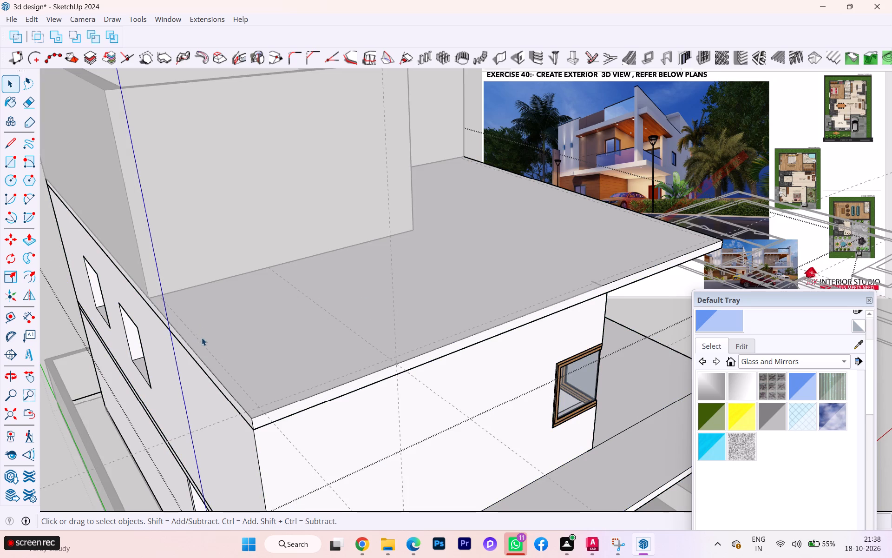
click(54, 369)
scroll(206, 320, down, 1)
scroll(207, 319, up, 2)
double_click(245, 321)
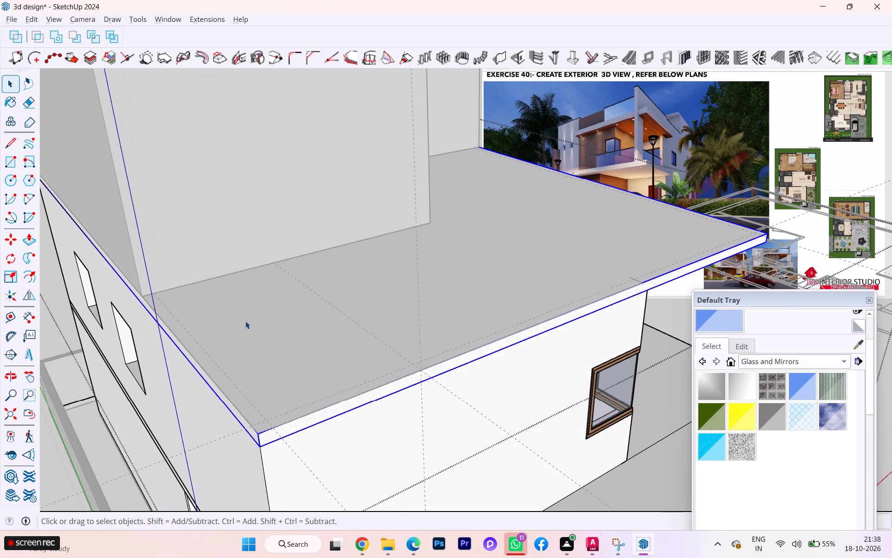
click(242, 327)
scroll(173, 324, up, 1)
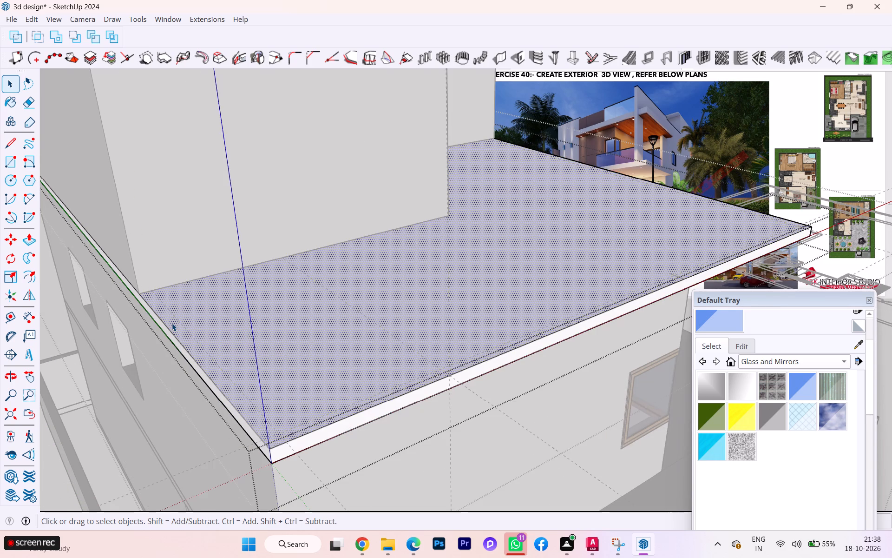
scroll(172, 323, down, 8)
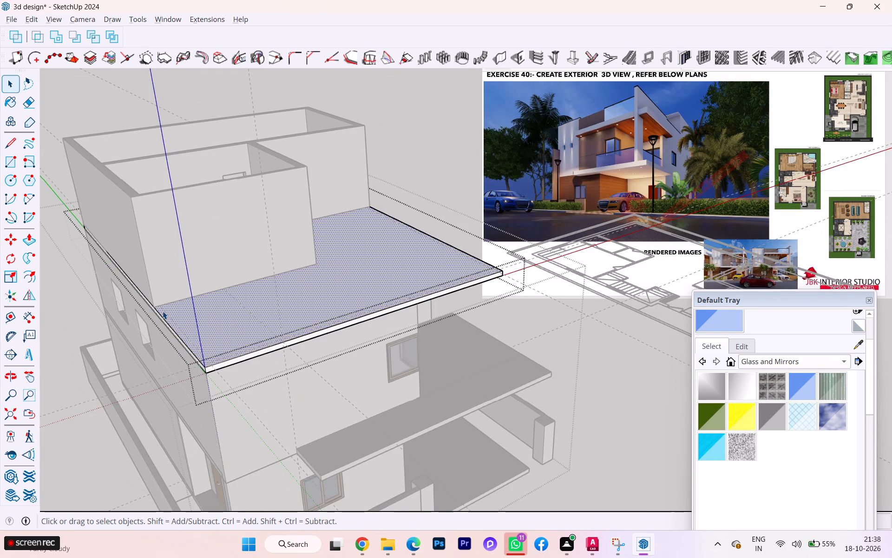
key(r)
scroll(162, 311, up, 7)
scroll(159, 306, down, 1)
scroll(159, 306, up, 2)
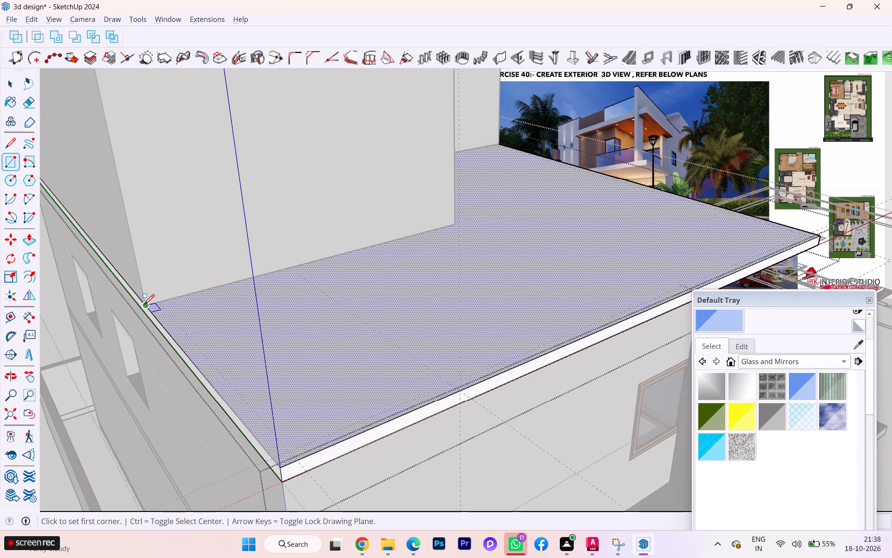
click(144, 305)
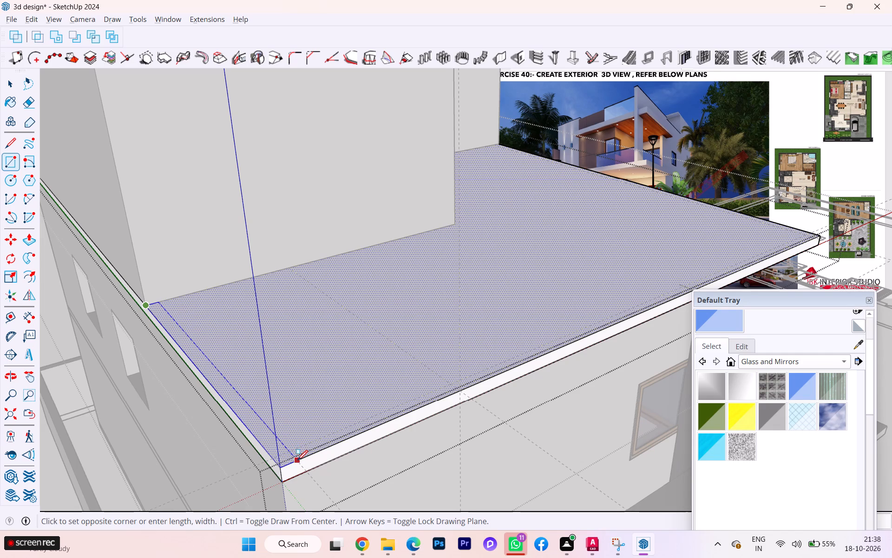
click(297, 460)
Draw a matching narrow rectangle along the terrace slab's opposite side, from where the guide meets the upper-floor wall to the front outer corner.
scroll(333, 421, down, 1)
middle_drag(333, 421, 25, 412)
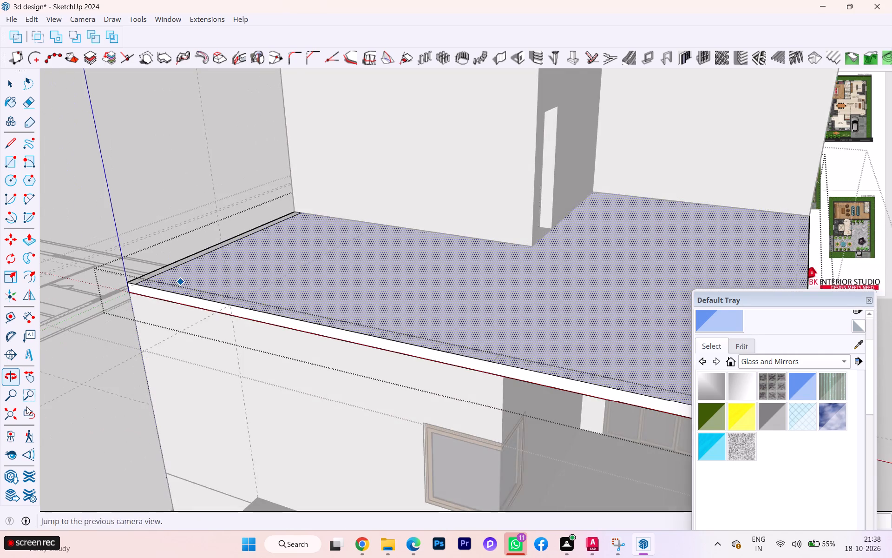
scroll(107, 283, up, 2)
scroll(152, 314, down, 2)
middle_drag(155, 325, 23, 409)
scroll(65, 306, up, 5)
scroll(92, 286, down, 5)
scroll(116, 269, up, 7)
scroll(116, 269, down, 1)
scroll(87, 289, up, 4)
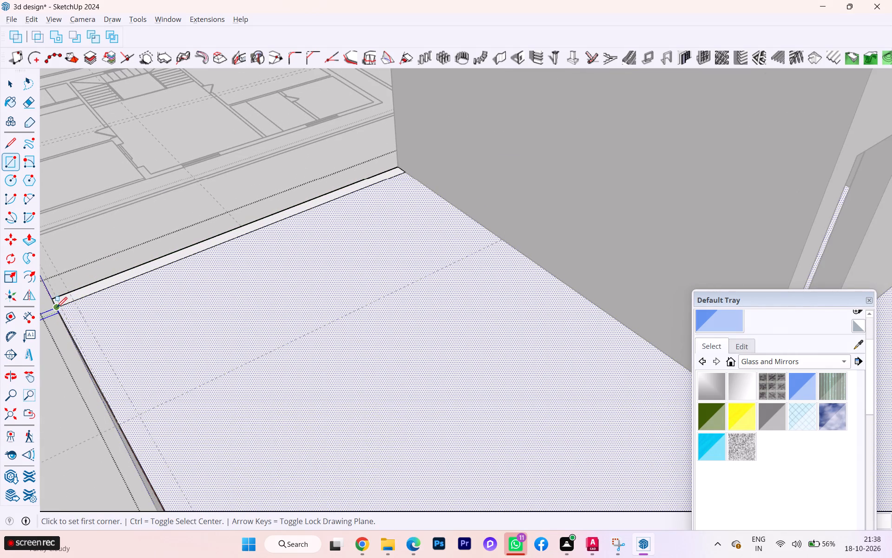
scroll(102, 308, down, 12)
scroll(171, 279, up, 2)
scroll(171, 279, down, 4)
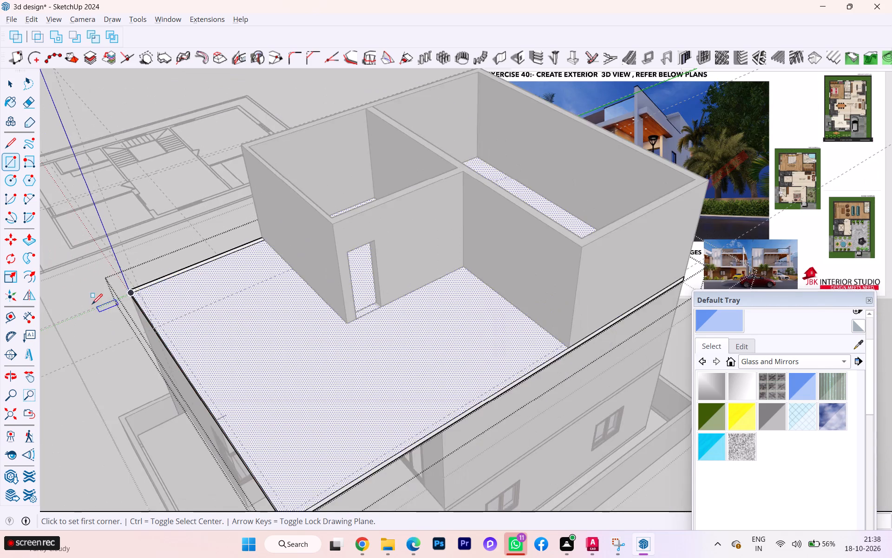
scroll(92, 304, down, 2)
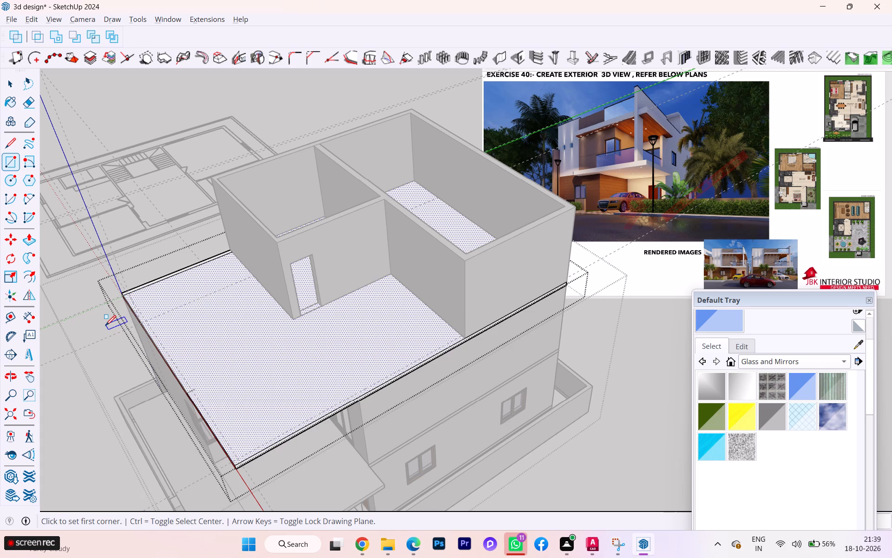
scroll(162, 331, down, 2)
middle_drag(188, 342, 495, 324)
scroll(570, 319, up, 1)
scroll(570, 319, down, 1)
scroll(570, 319, up, 6)
scroll(572, 315, down, 4)
scroll(569, 314, up, 3)
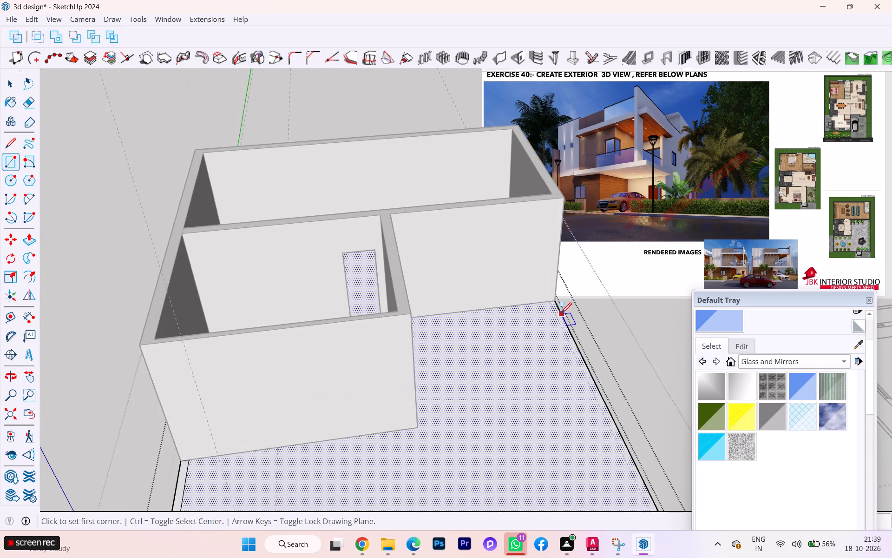
scroll(561, 313, up, 11)
click(544, 298)
scroll(591, 360, down, 1)
scroll(591, 360, up, 4)
scroll(591, 360, down, 2)
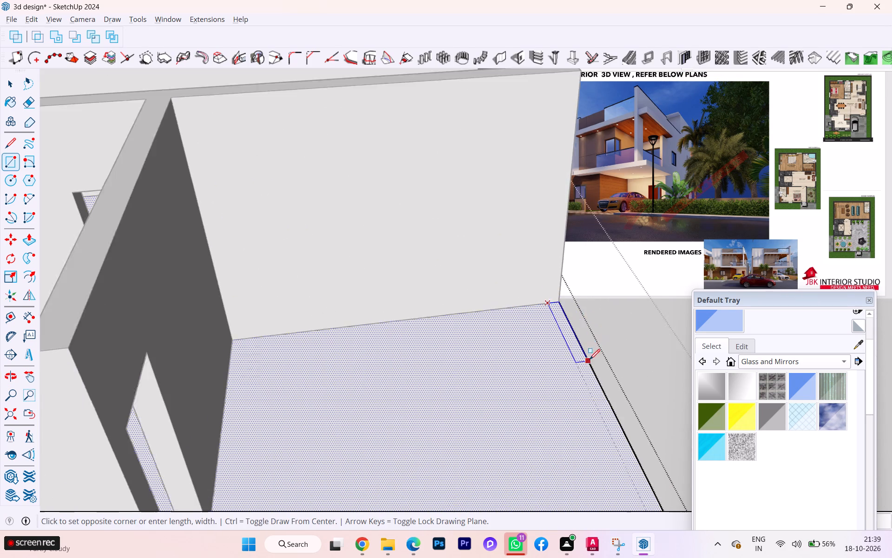
scroll(590, 359, down, 1)
scroll(559, 329, down, 1)
scroll(559, 329, up, 2)
scroll(559, 329, down, 7)
scroll(546, 316, up, 1)
scroll(546, 316, down, 3)
scroll(504, 299, up, 1)
scroll(504, 299, down, 2)
scroll(485, 295, up, 9)
scroll(485, 295, down, 6)
scroll(476, 288, up, 1)
scroll(476, 288, down, 2)
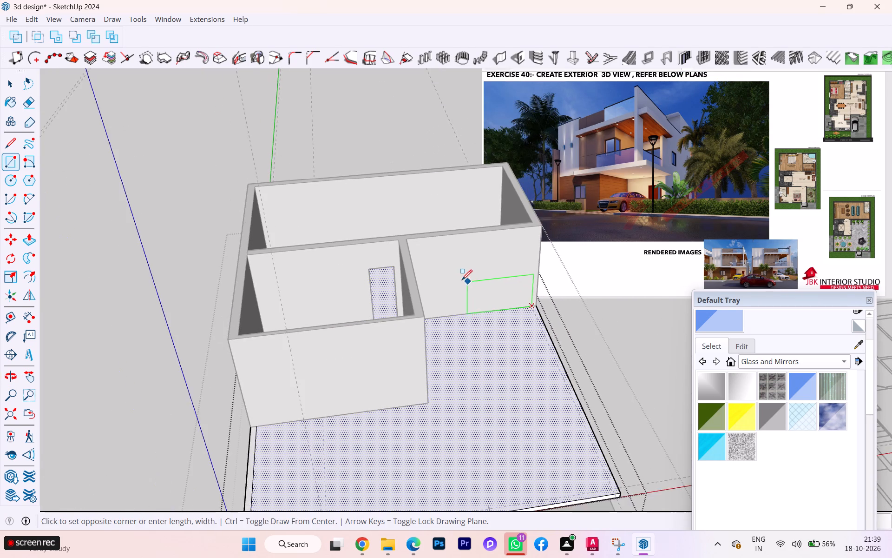
scroll(462, 280, down, 2)
scroll(455, 278, up, 2)
scroll(455, 278, down, 1)
scroll(455, 278, up, 2)
scroll(500, 348, down, 2)
scroll(497, 345, up, 1)
scroll(496, 344, down, 9)
scroll(552, 416, up, 5)
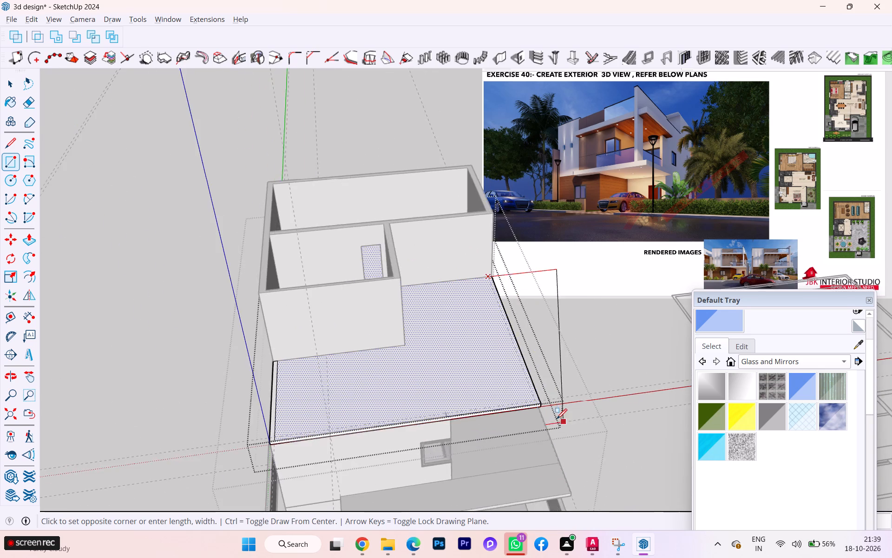
scroll(557, 419, up, 10)
scroll(536, 406, down, 1)
scroll(536, 406, up, 4)
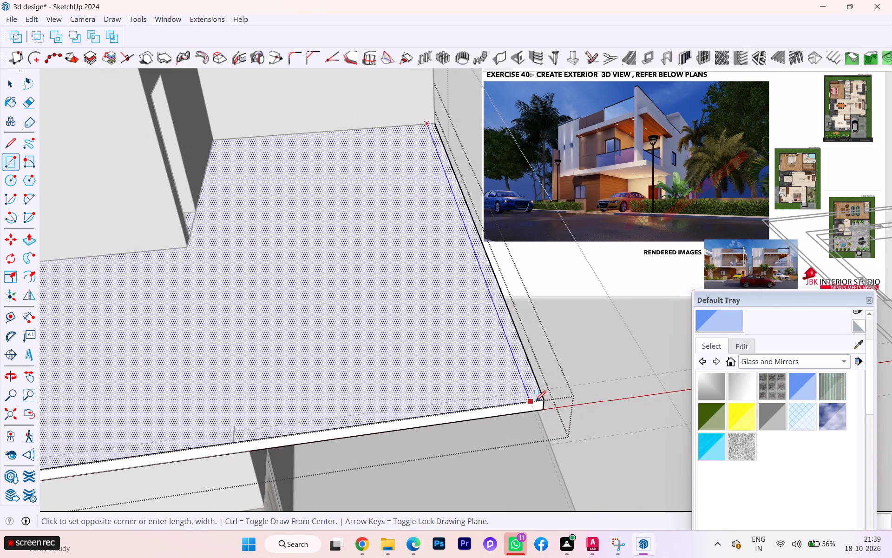
scroll(536, 400, up, 1)
scroll(536, 400, down, 1)
scroll(536, 400, up, 5)
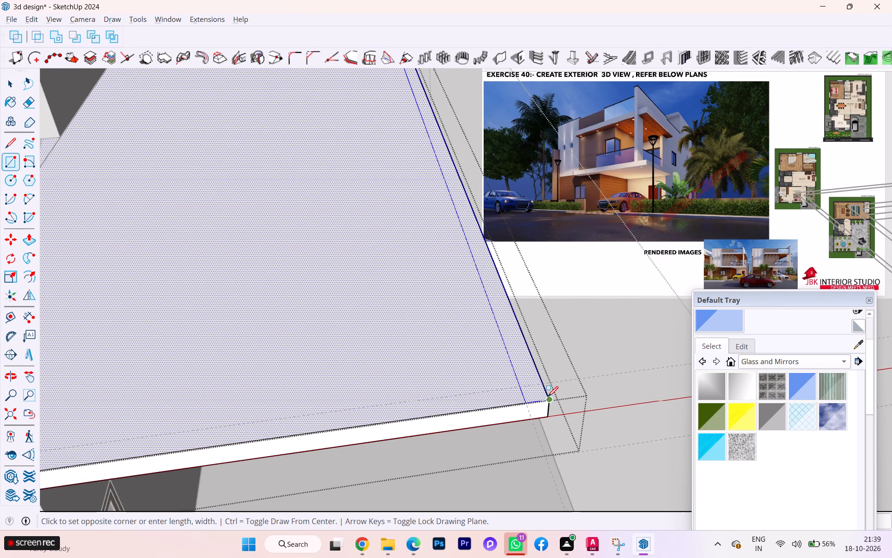
click(548, 397)
Extrude the newly drawn edge strip upward 3' to form a side parapet on the terrace slab.
key(space)
key(space)
click(526, 386)
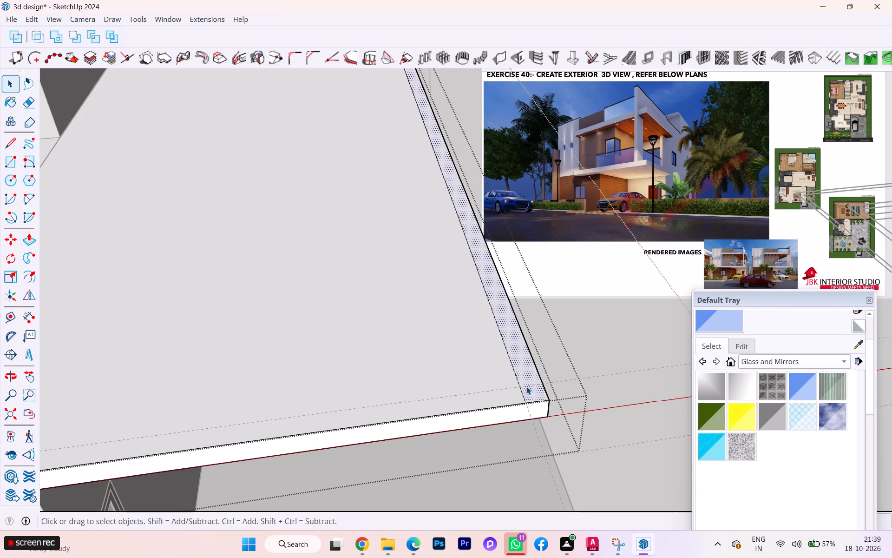
key(p)
click(526, 386)
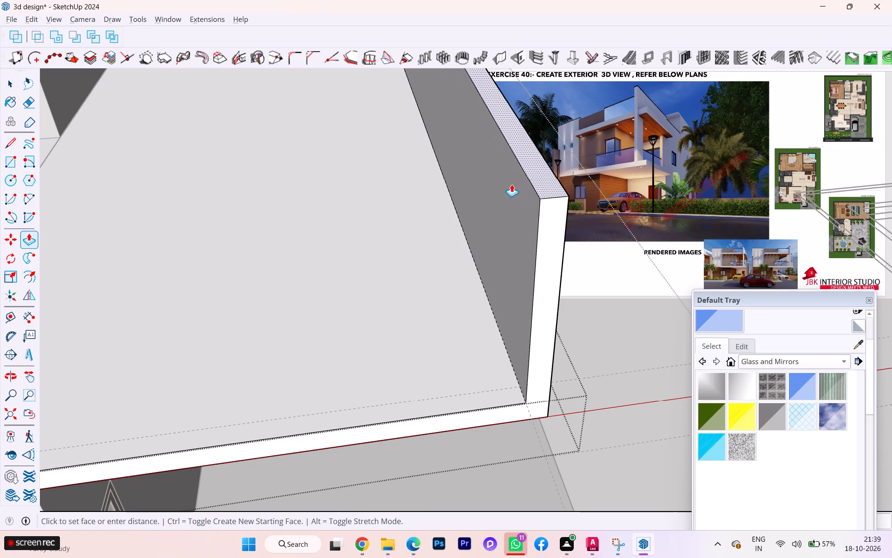
text(3')
key(Return)
scroll(602, 272, down, 5)
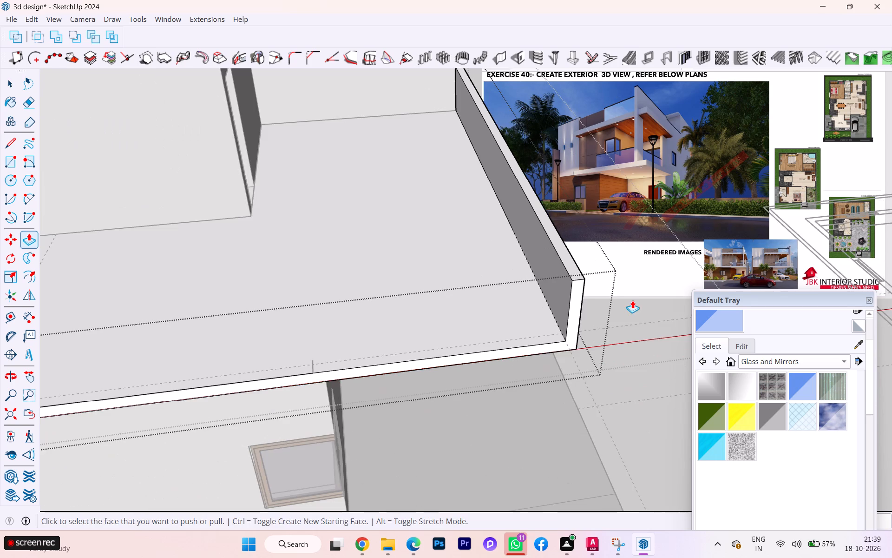
Extrude the edge strip on the terrace's opposite side upward, matching its height to the first parapet's top.
scroll(623, 300, down, 1)
scroll(366, 279, down, 5)
scroll(105, 322, up, 1)
scroll(105, 322, down, 2)
scroll(105, 322, up, 4)
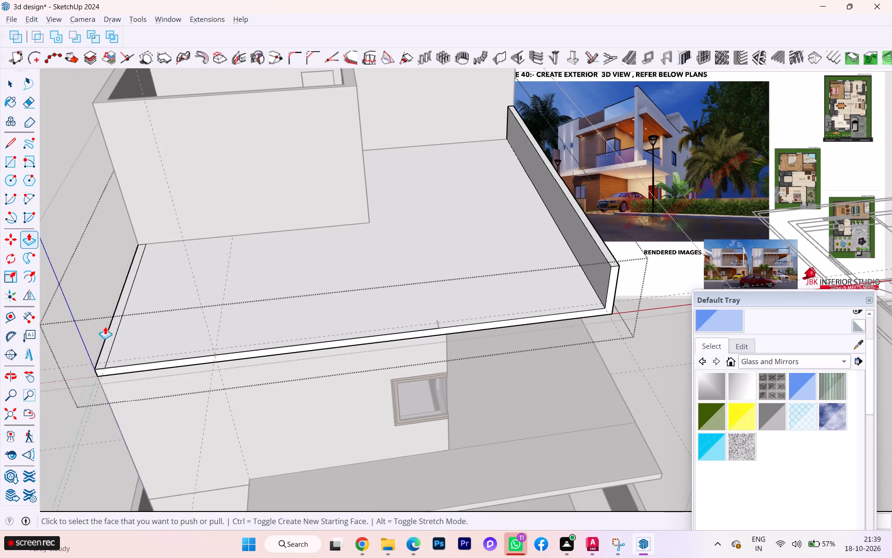
click(109, 333)
click(566, 190)
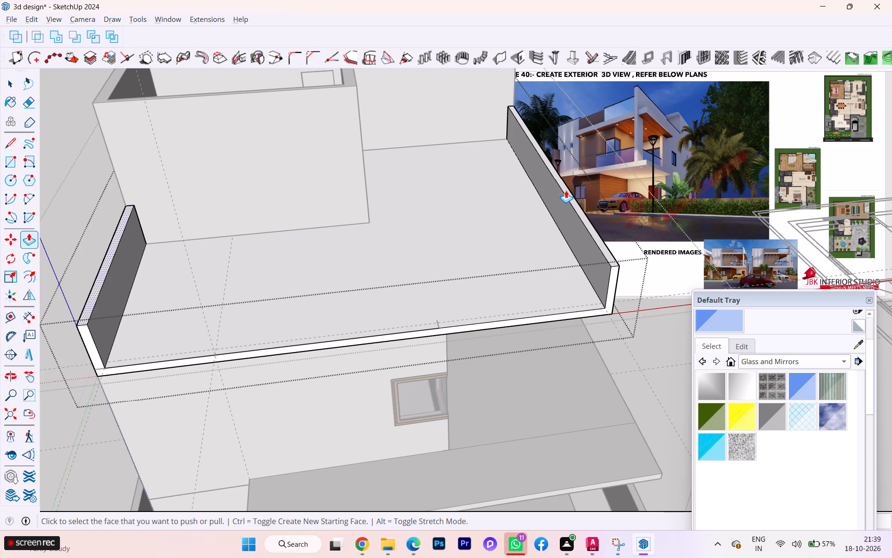
Examine the terrace and its two side parapets from several sides against the reference render.
key(space)
scroll(476, 343, down, 1)
middle_drag(477, 343, 252, 372)
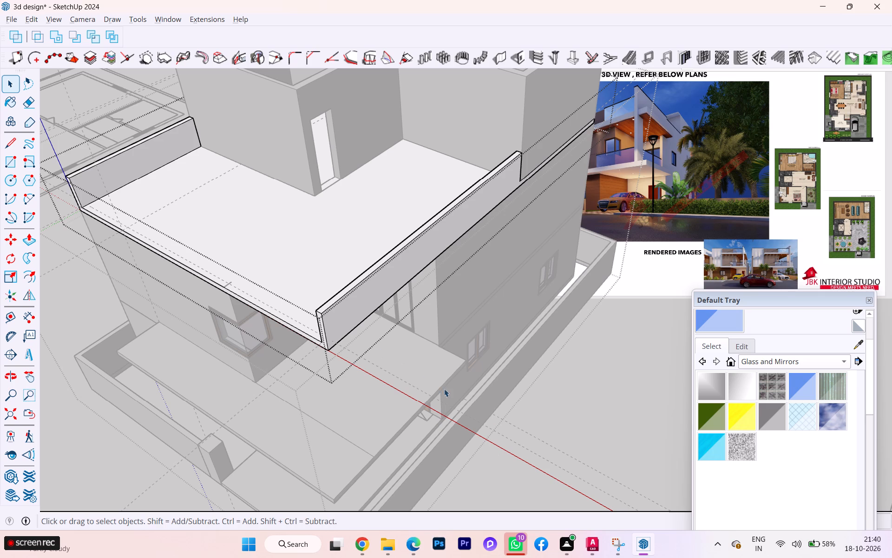
scroll(448, 392, down, 4)
scroll(262, 378, down, 1)
middle_drag(413, 387, 512, 381)
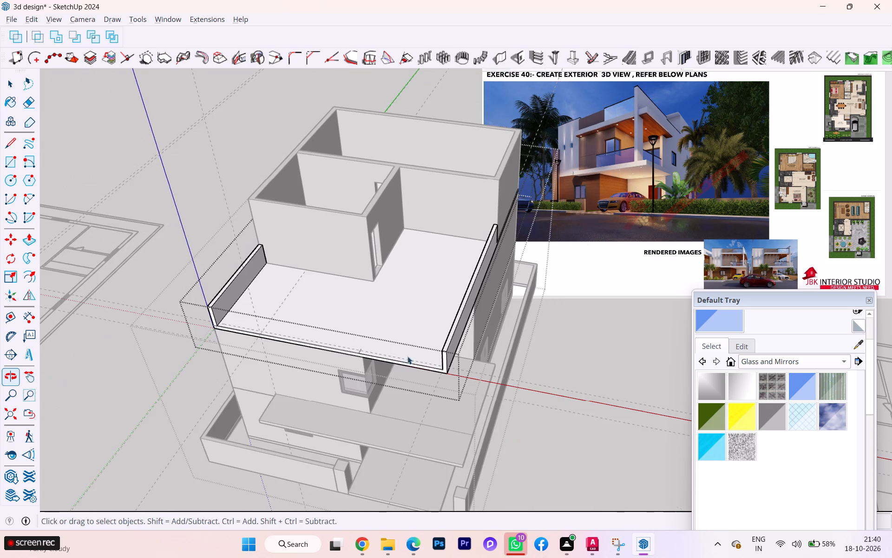
click(393, 332)
click(626, 371)
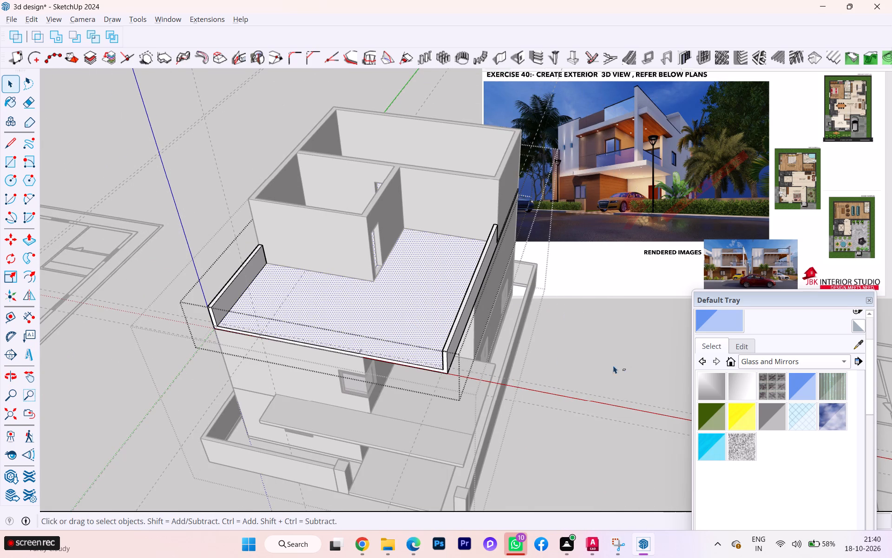
middle_drag(418, 315, 386, 317)
scroll(577, 366, down, 3)
scroll(412, 379, down, 2)
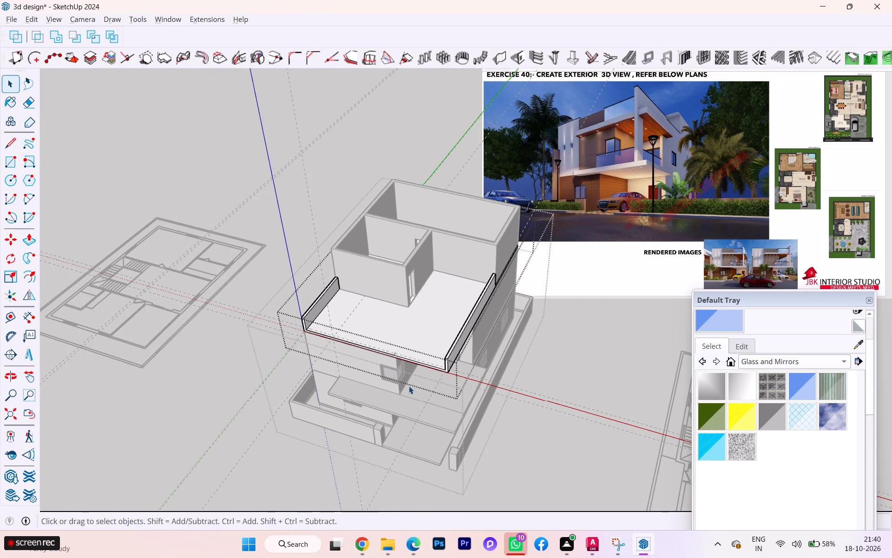
middle_drag(416, 383, 507, 373)
scroll(423, 381, down, 2)
scroll(418, 380, up, 3)
scroll(412, 380, down, 2)
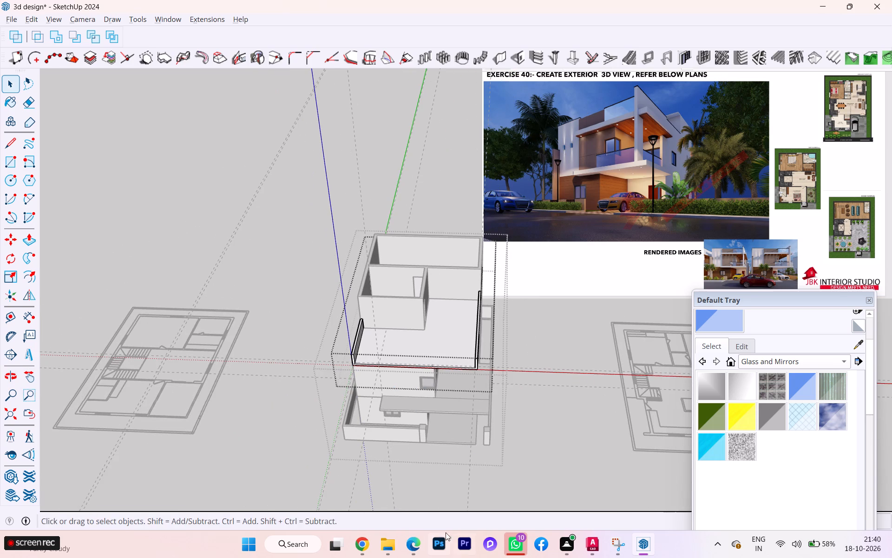
Switch to the workbook PDF in Edge, study Exercise 40's second floor plan around the open terrace, and return to the SketchUp model.
click(437, 507)
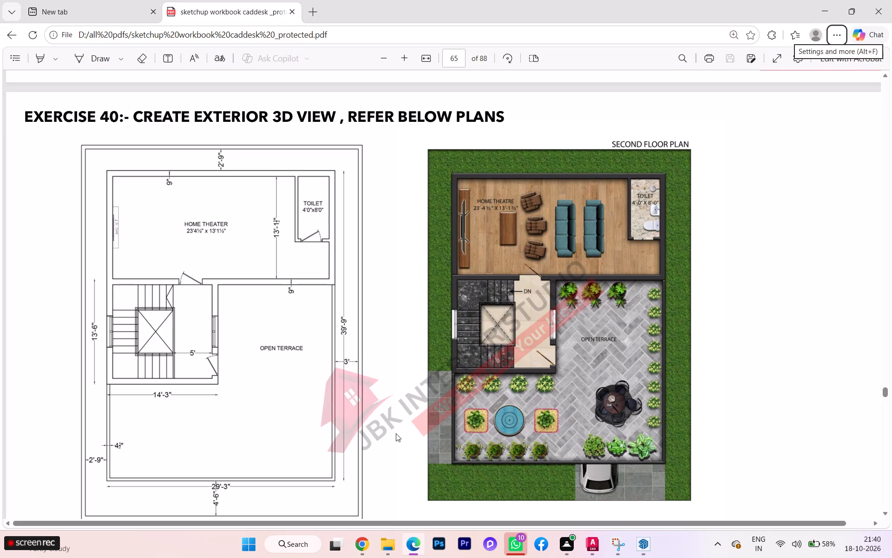
scroll(396, 433, down, 4)
scroll(396, 433, up, 4)
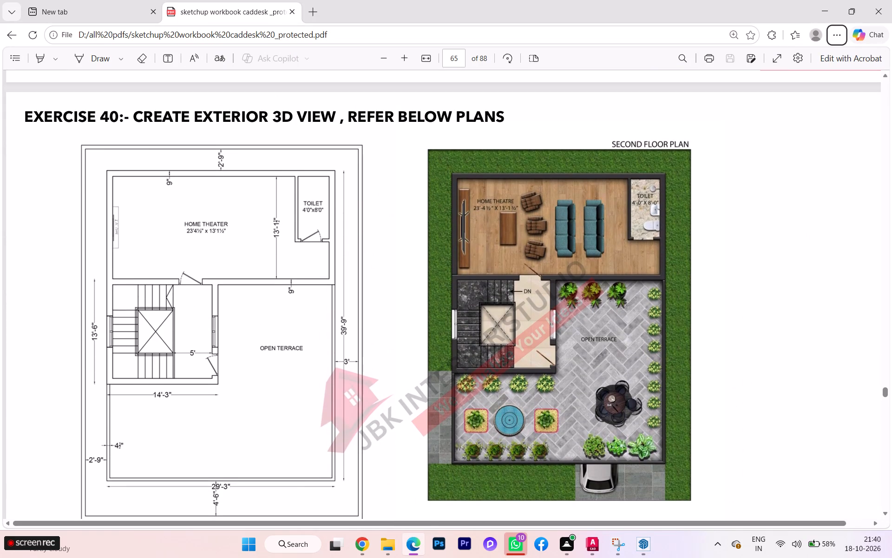
scroll(394, 430, down, 2)
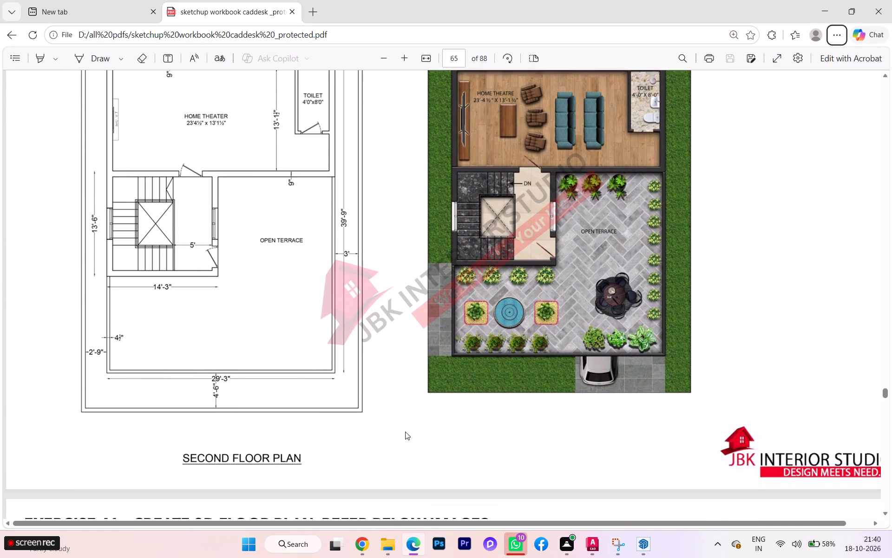
scroll(521, 486, down, 2)
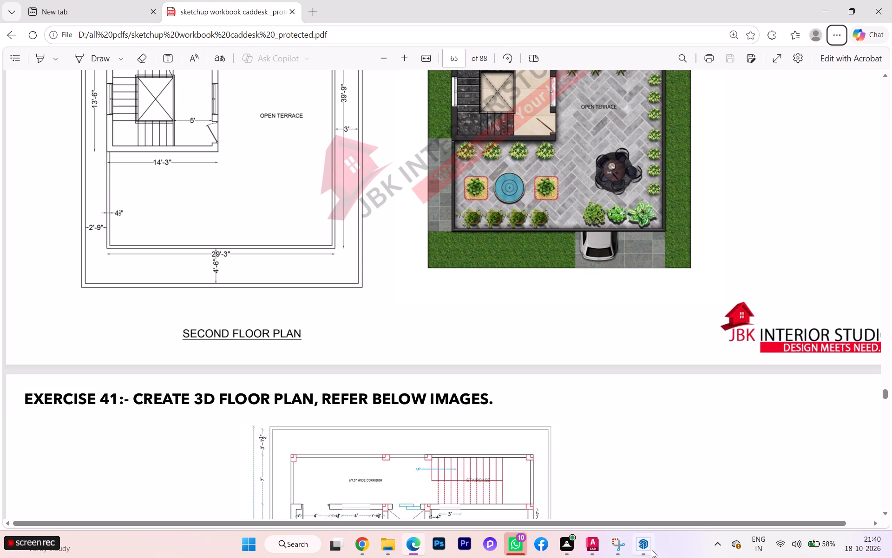
click(609, 476)
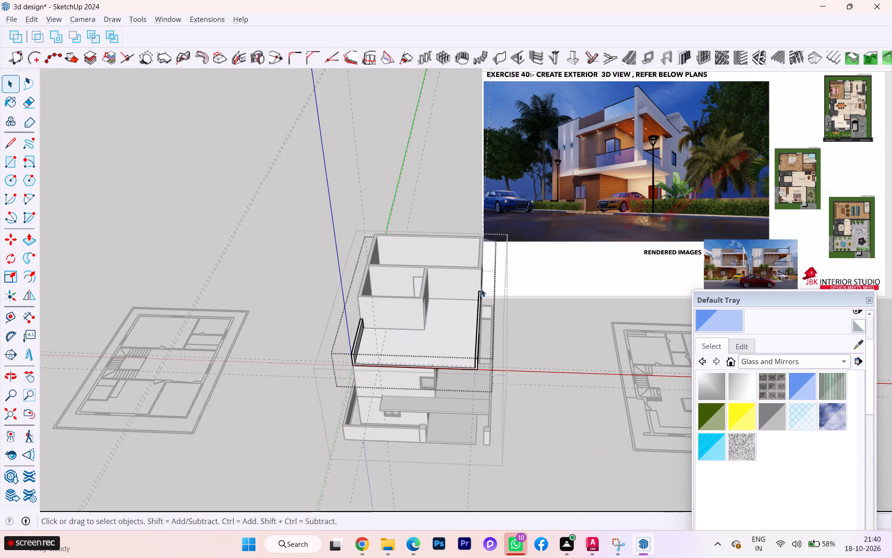
Leave the terrace slab group and the enclosing floor group to return to the whole house model.
double_click(543, 323)
click(558, 296)
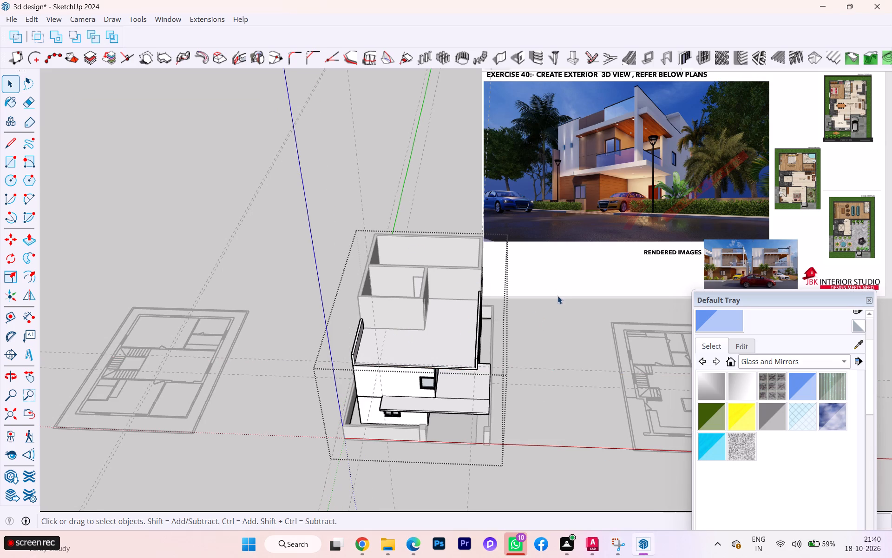
click(515, 286)
scroll(380, 253, up, 1)
scroll(378, 250, down, 1)
scroll(375, 247, up, 2)
scroll(376, 248, down, 1)
scroll(376, 248, up, 1)
scroll(376, 248, down, 5)
scroll(376, 248, up, 5)
scroll(376, 248, down, 1)
scroll(376, 248, up, 2)
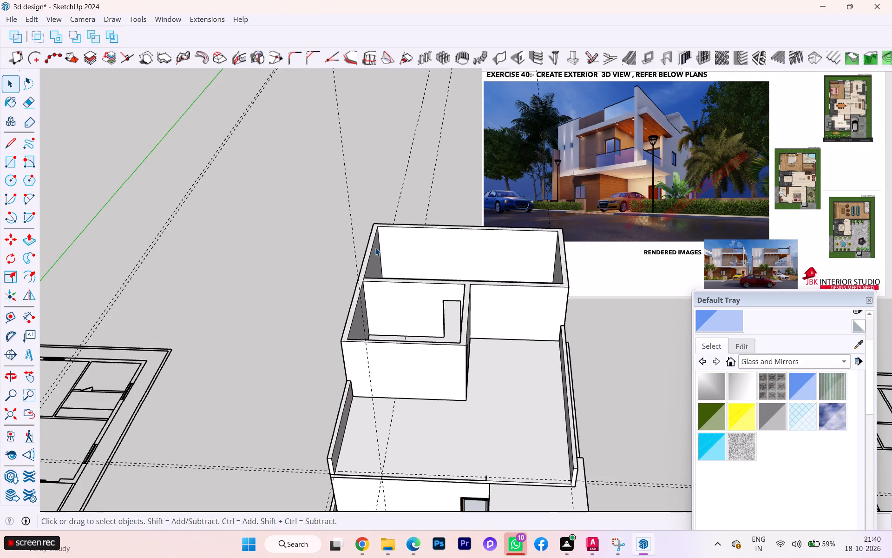
Open the terrace slab group inside the floor group and copy the slab's top face with its bounding edges.
click(456, 424)
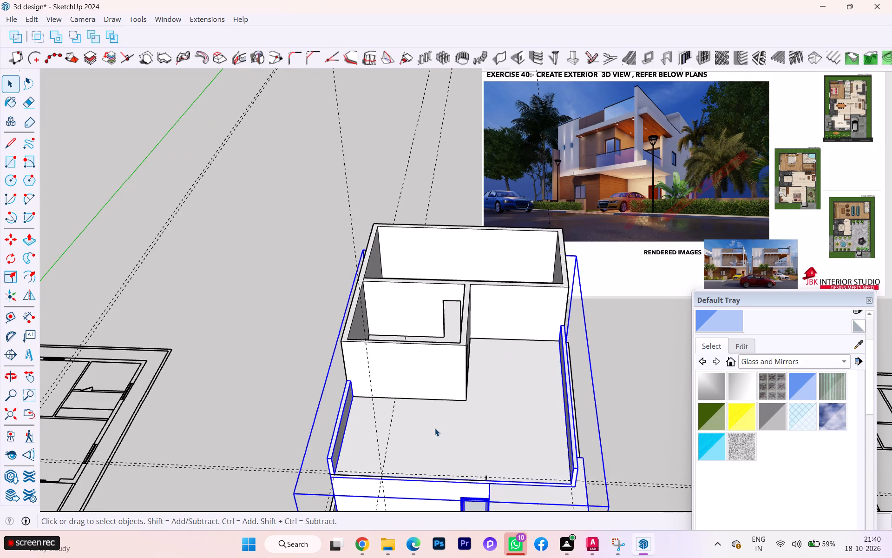
middle_drag(435, 413, 386, 295)
double_click(372, 351)
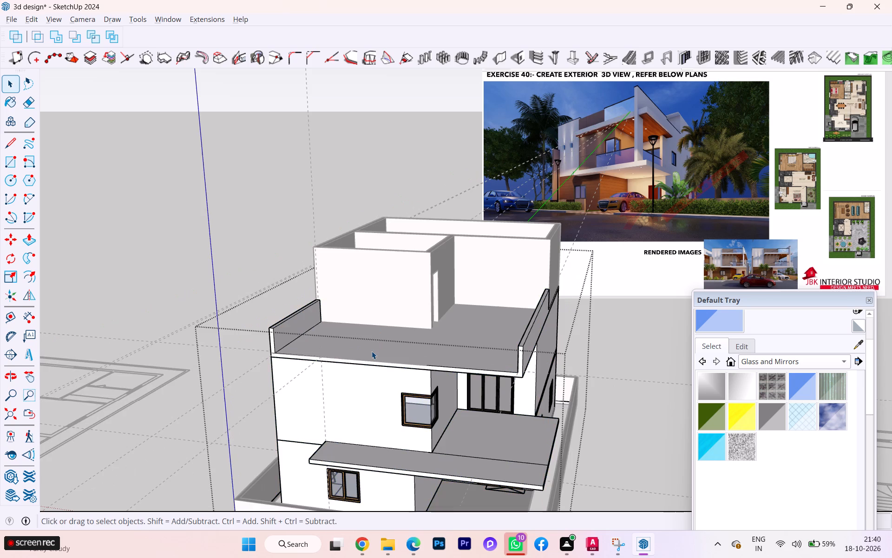
double_click(372, 351)
double_click(373, 348)
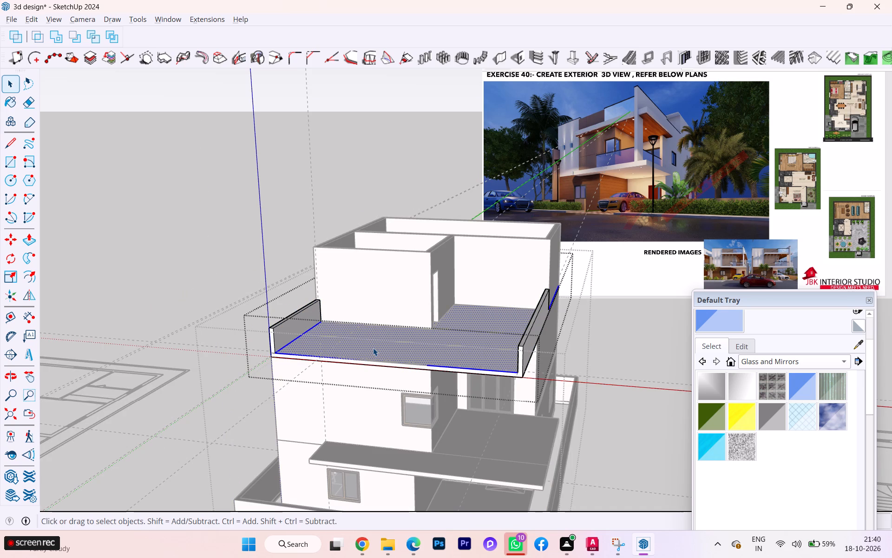
scroll(387, 357, down, 1)
middle_drag(389, 358, 460, 389)
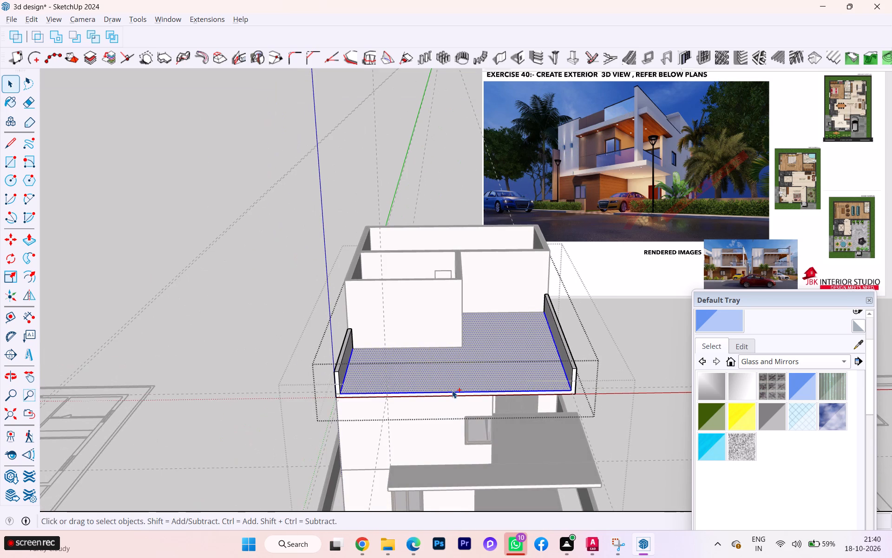
key(ctrl+c)
key(ctrl+c)
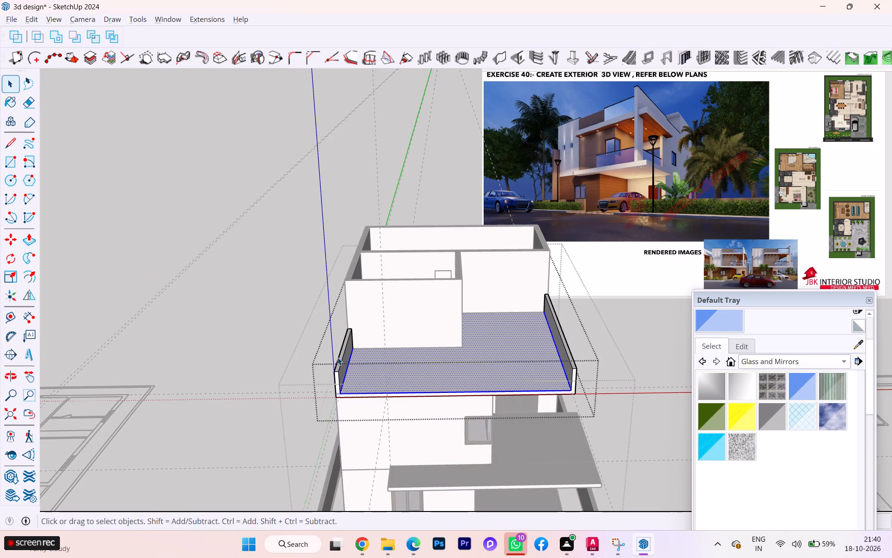
Push the side parapet beside the projecting room down 3' 6", level with the terrace slab's top surface.
key(space)
click(336, 363)
triple_click(340, 368)
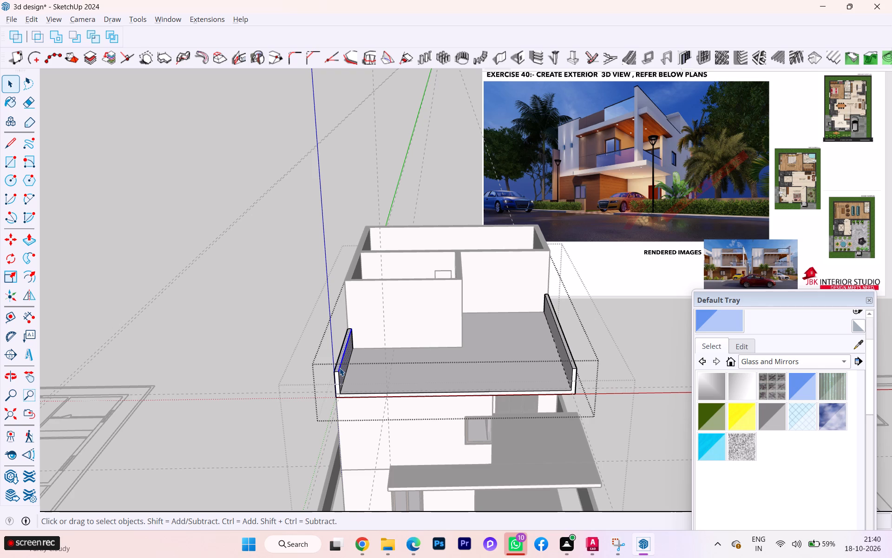
click(338, 372)
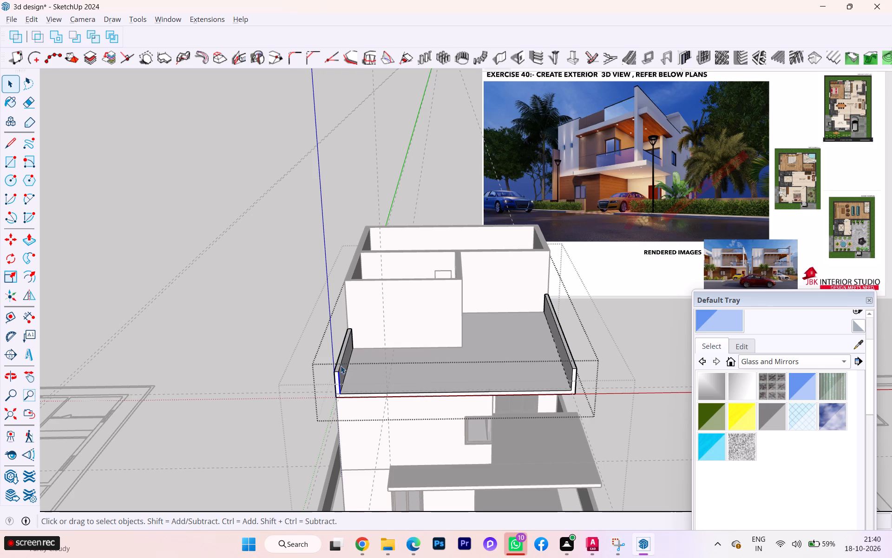
scroll(340, 359, up, 4)
scroll(340, 359, down, 2)
scroll(340, 360, up, 7)
scroll(340, 360, down, 2)
scroll(340, 360, up, 1)
click(340, 364)
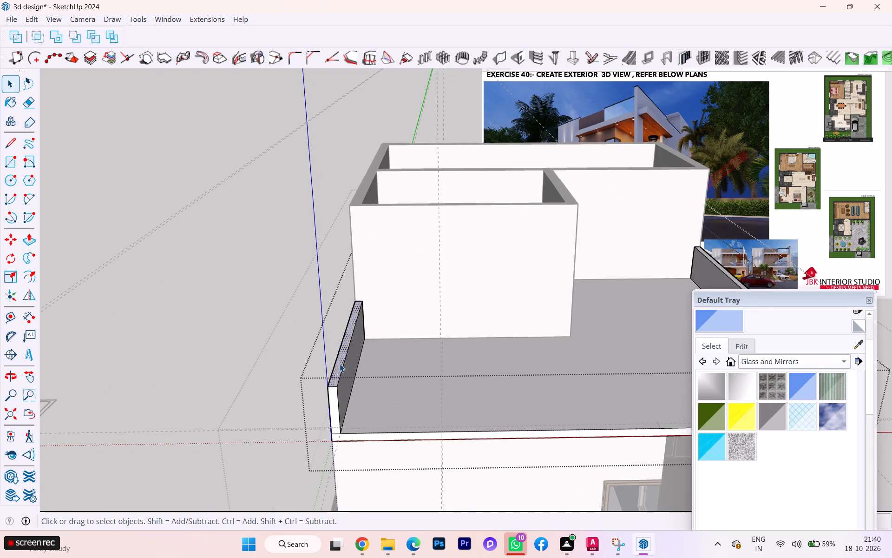
key(p)
click(340, 364)
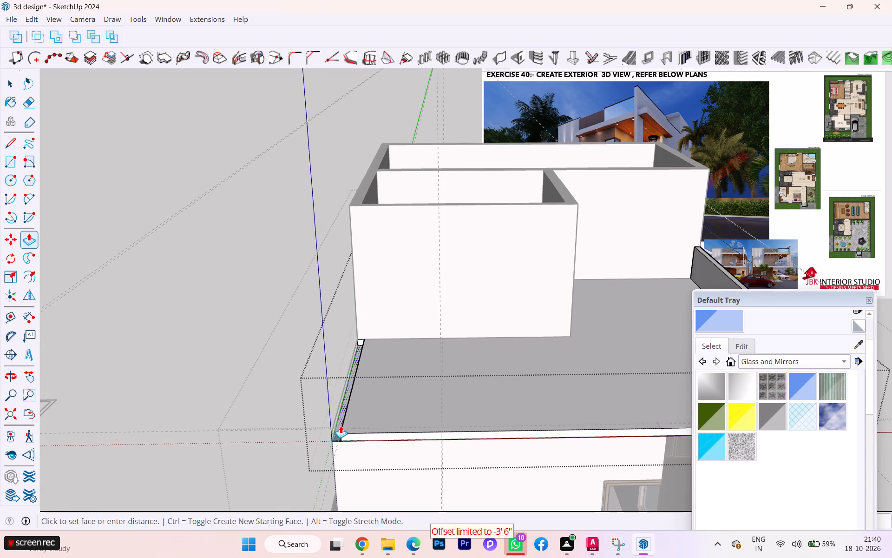
click(374, 427)
key(space)
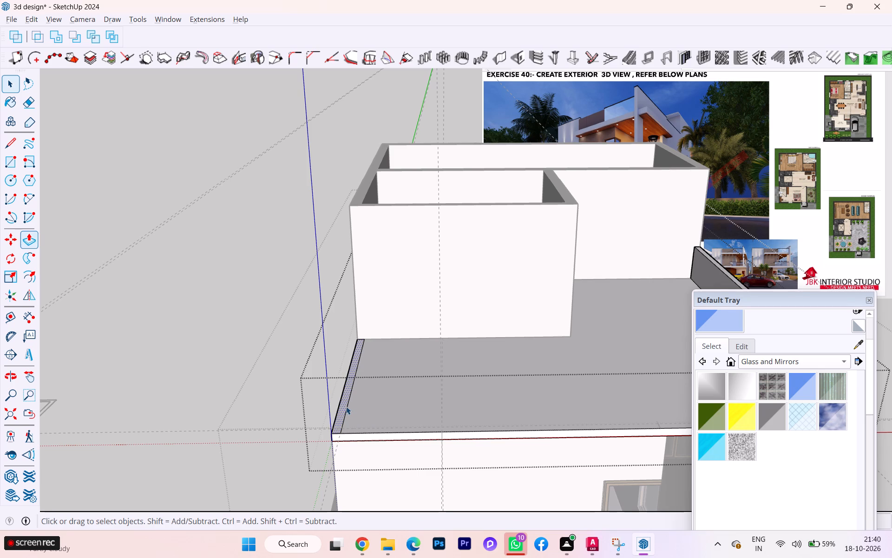
Erase the flattened parapet's inner edge line from the slab's top face.
key(e)
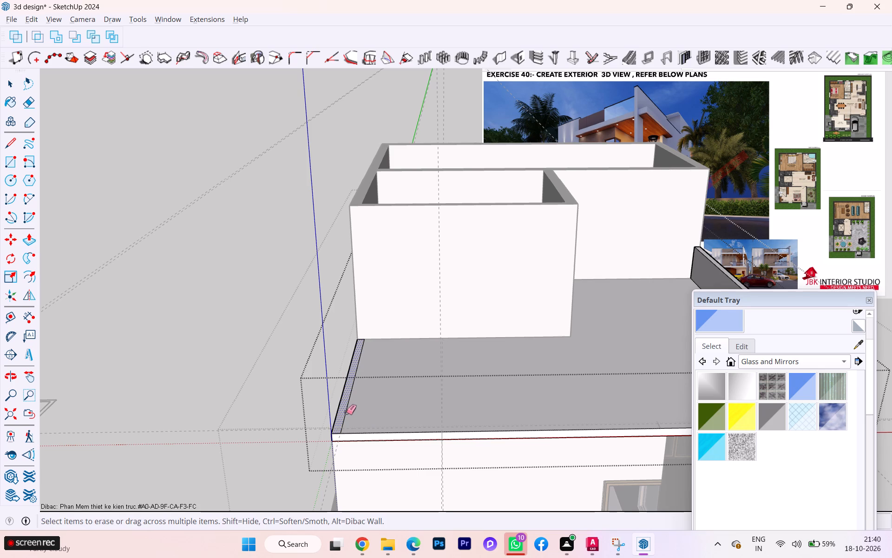
click(346, 412)
Push the parapet on the terrace's opposite side down flush with the slab's top, and leave the slab group.
scroll(336, 404, down, 11)
scroll(240, 409, up, 1)
scroll(244, 410, down, 3)
middle_drag(319, 417, 306, 416)
scroll(421, 395, up, 9)
scroll(514, 378, down, 2)
scroll(514, 378, up, 3)
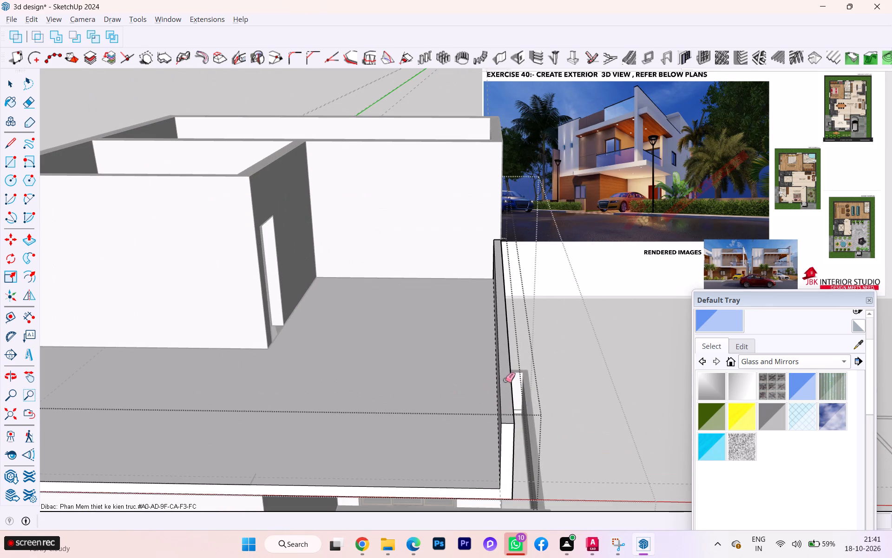
key(p)
click(504, 396)
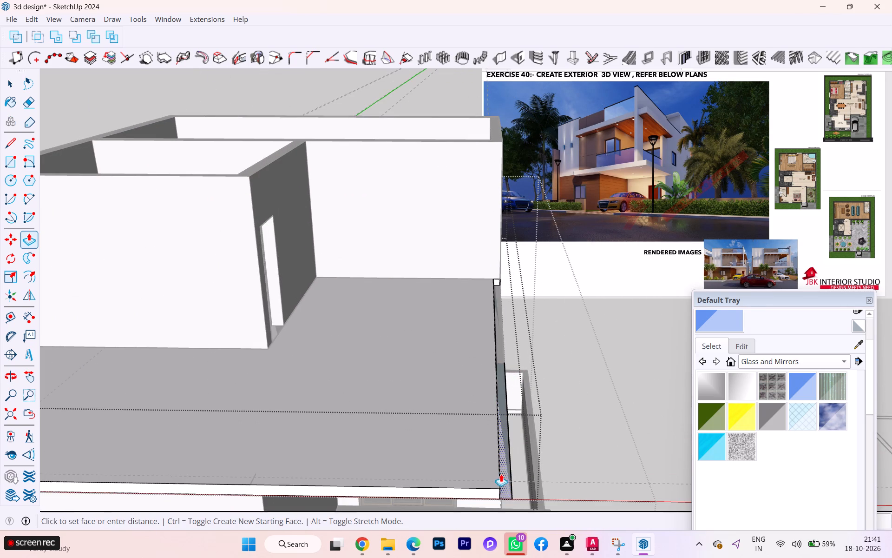
click(485, 487)
key(b)
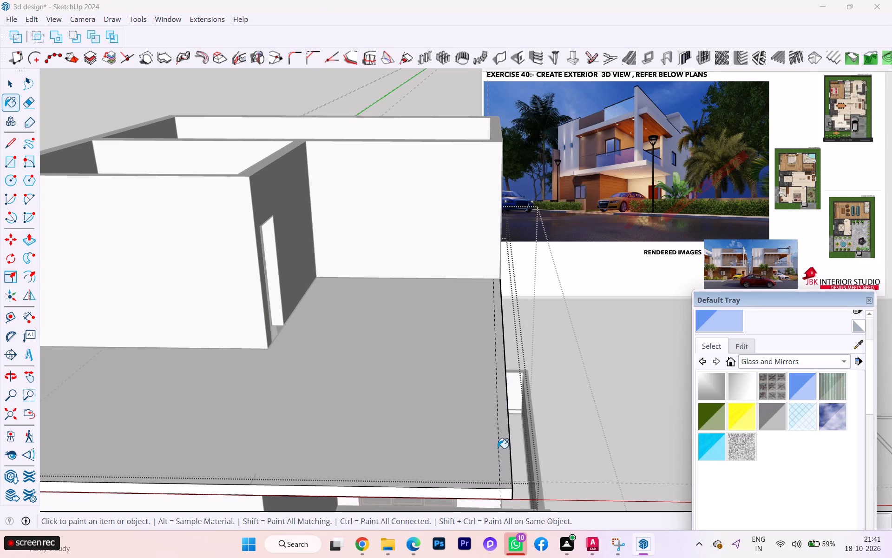
scroll(505, 401, down, 3)
middle_drag(490, 395, 368, 398)
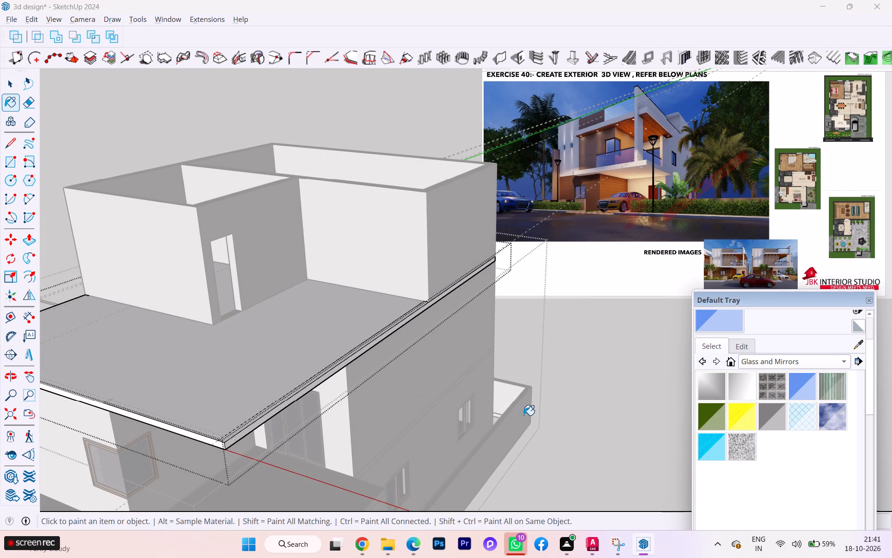
key(space)
click(588, 409)
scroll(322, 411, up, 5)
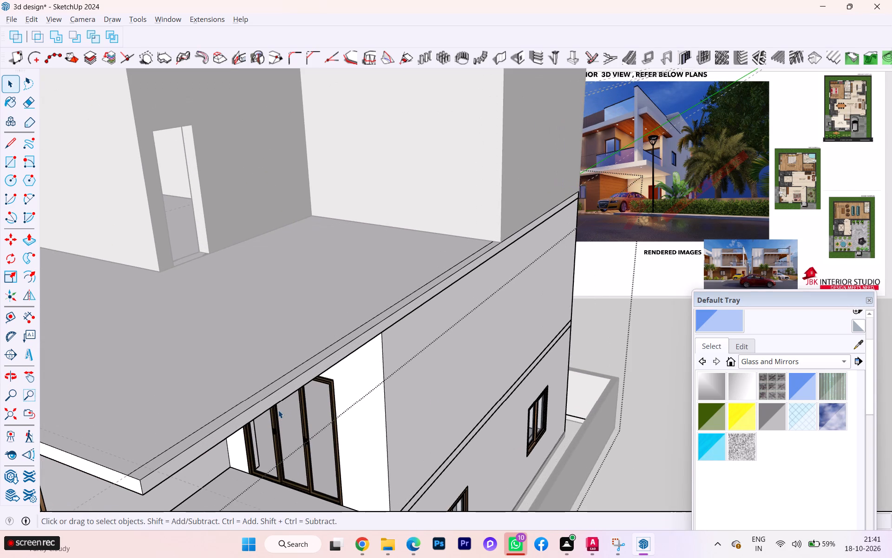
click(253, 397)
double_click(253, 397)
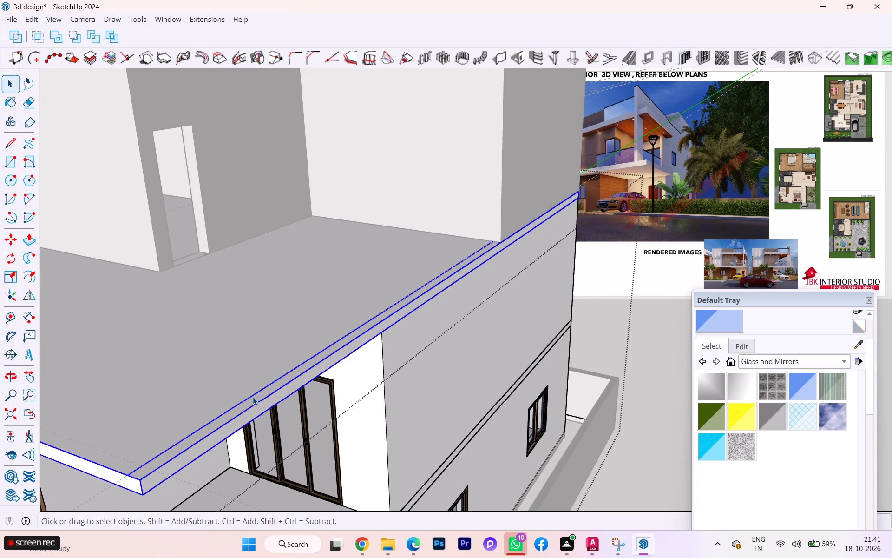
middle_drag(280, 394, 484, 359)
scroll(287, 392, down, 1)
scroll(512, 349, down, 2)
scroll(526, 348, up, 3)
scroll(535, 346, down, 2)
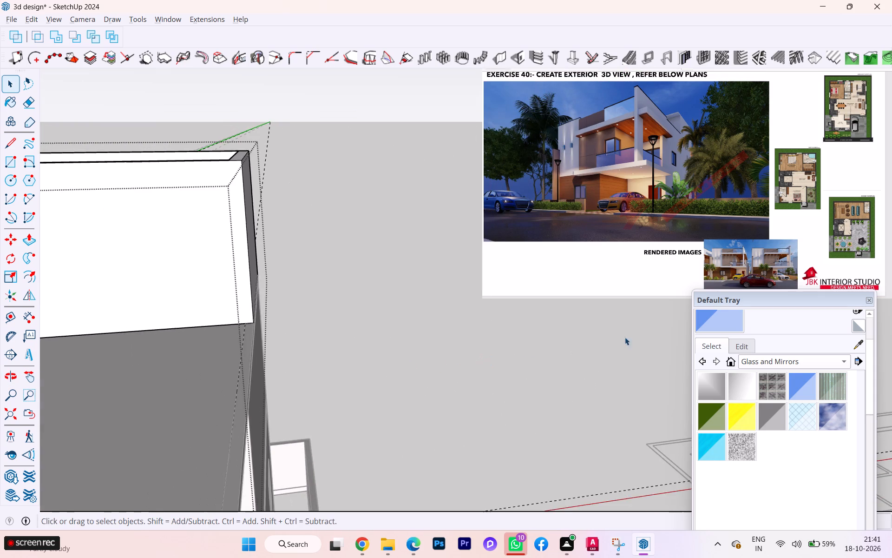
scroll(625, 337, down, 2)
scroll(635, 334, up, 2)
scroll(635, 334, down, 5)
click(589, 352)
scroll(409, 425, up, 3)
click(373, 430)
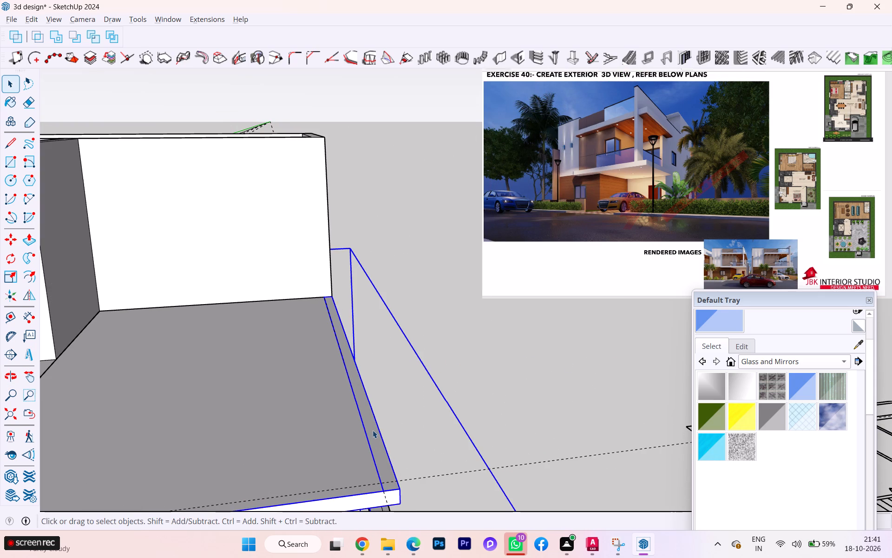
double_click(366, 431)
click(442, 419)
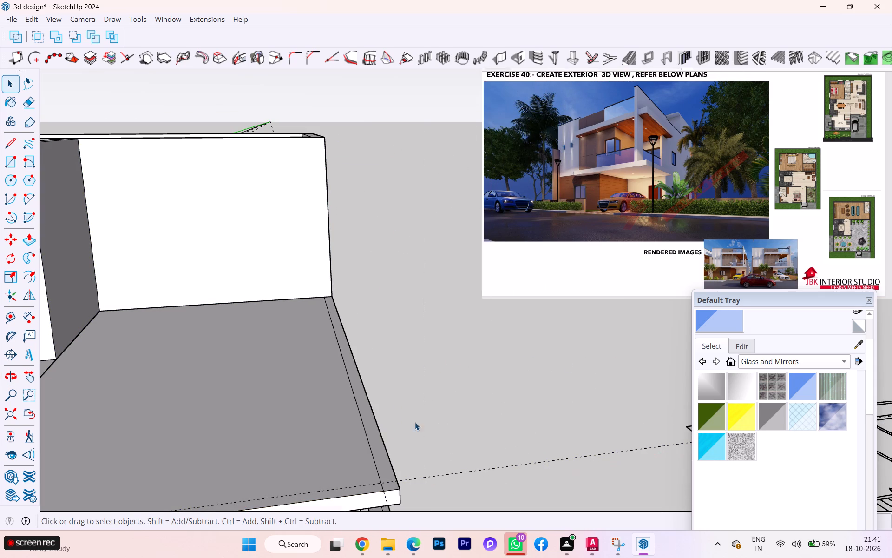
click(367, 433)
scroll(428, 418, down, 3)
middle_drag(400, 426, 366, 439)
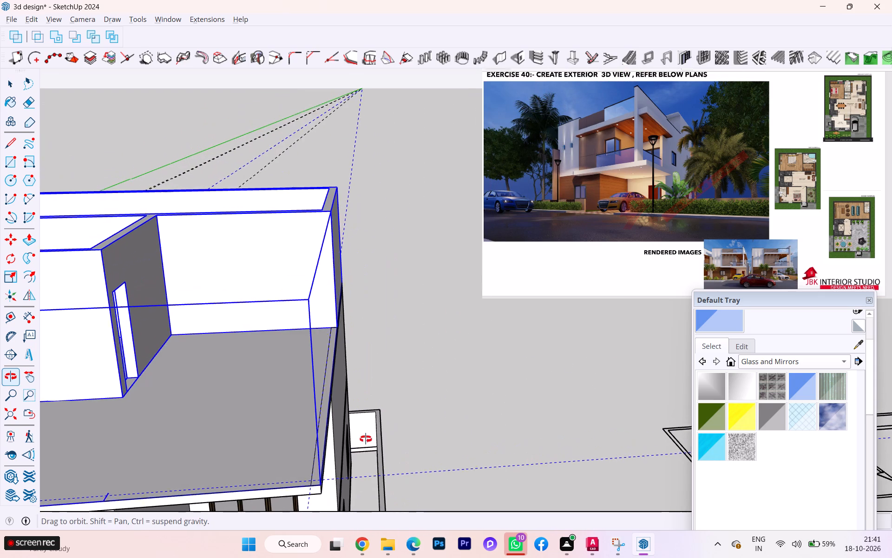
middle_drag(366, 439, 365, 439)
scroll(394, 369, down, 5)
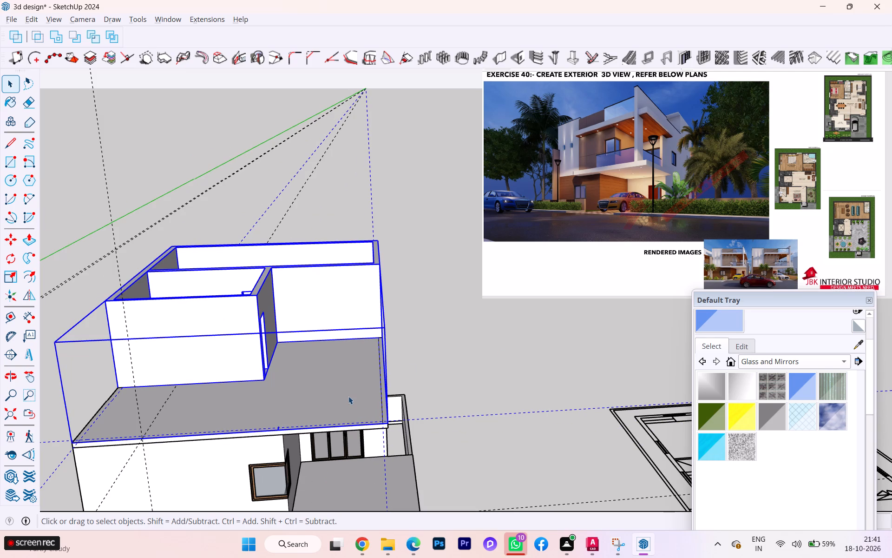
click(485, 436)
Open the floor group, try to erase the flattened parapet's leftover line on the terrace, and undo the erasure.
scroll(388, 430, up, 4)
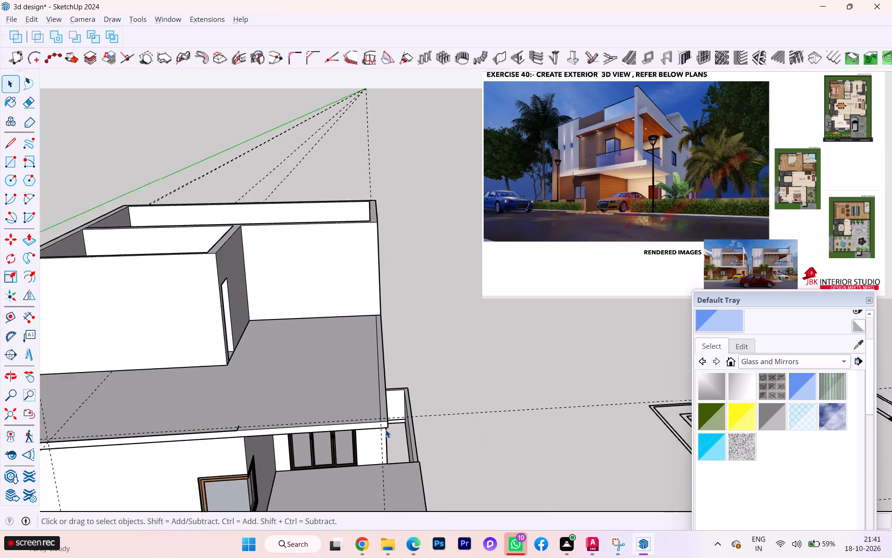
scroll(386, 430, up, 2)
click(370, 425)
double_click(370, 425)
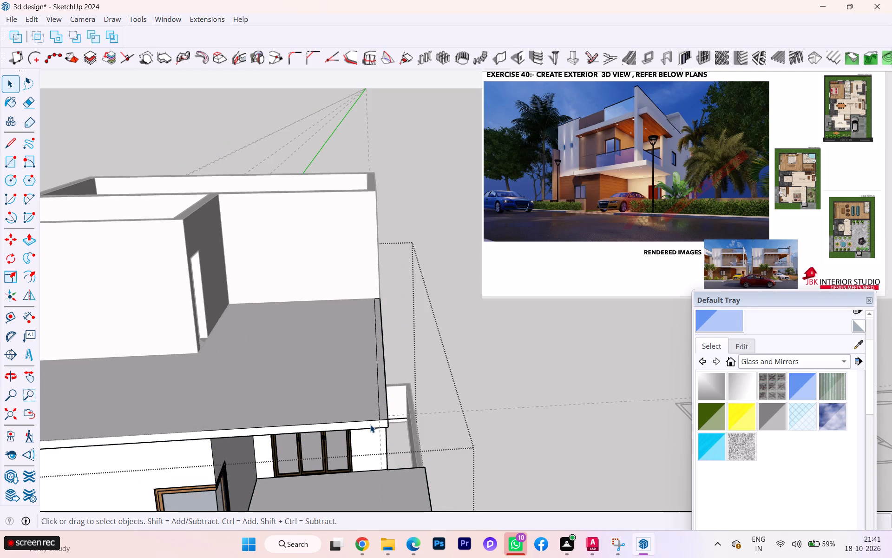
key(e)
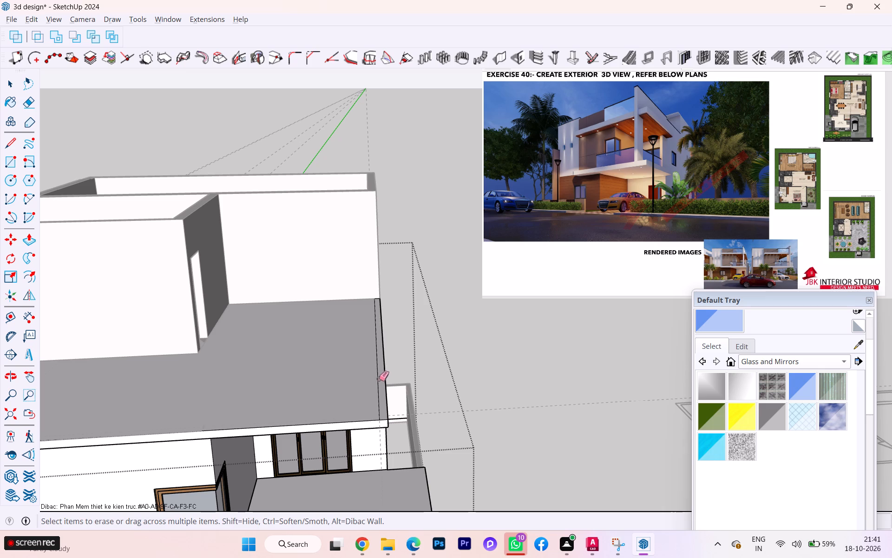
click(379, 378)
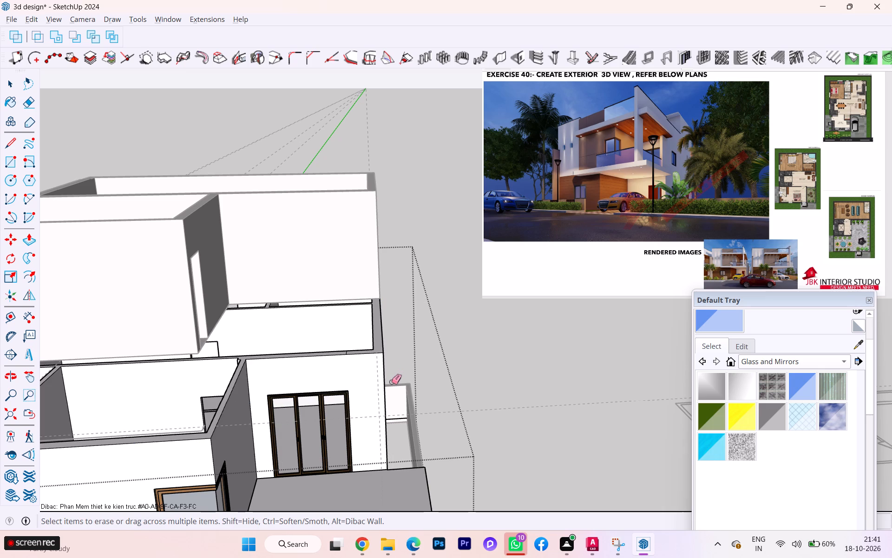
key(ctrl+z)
Open the terrace slab group, erase the second flattened parapet's inner edge line, and return to the whole house model.
scroll(388, 381, up, 2)
scroll(383, 383, down, 1)
scroll(382, 384, up, 1)
key(space)
click(356, 399)
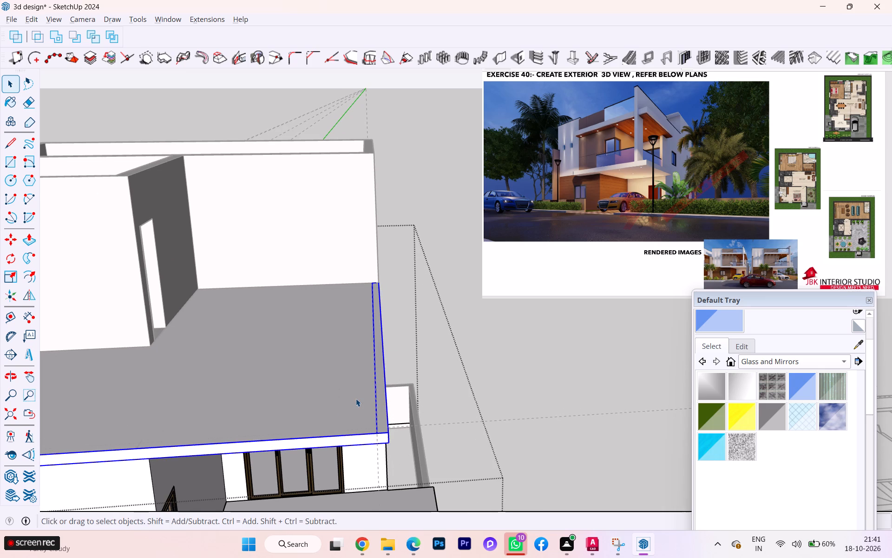
double_click(356, 399)
scroll(387, 396, up, 3)
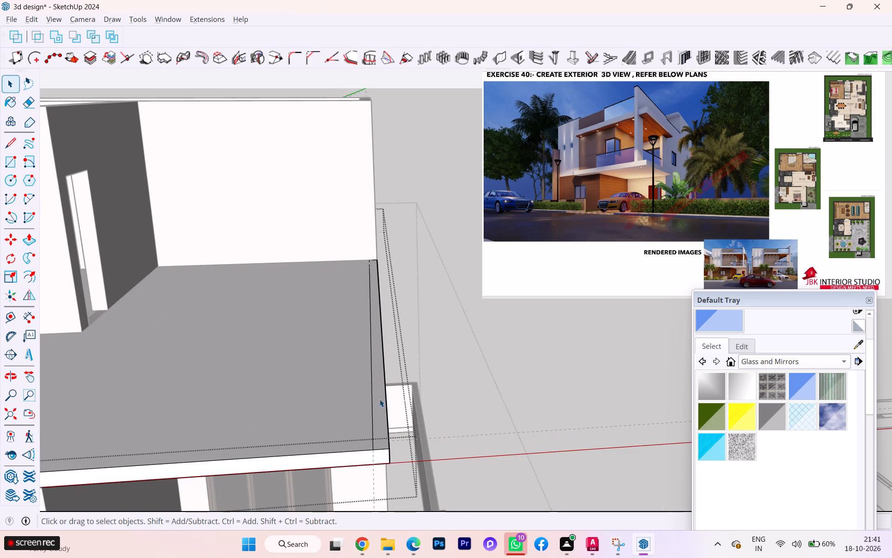
key(e)
click(372, 403)
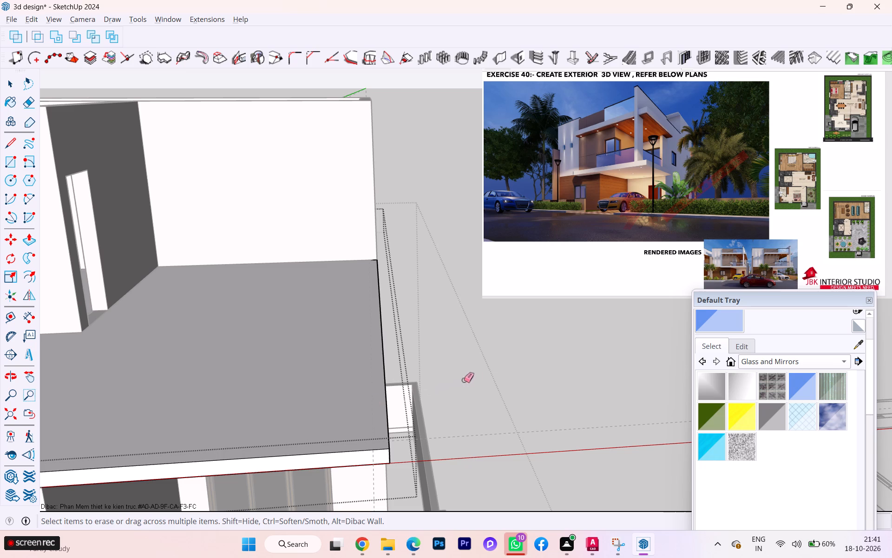
key(space)
click(526, 370)
scroll(541, 367, down, 1)
scroll(542, 367, up, 2)
scroll(542, 367, down, 1)
click(542, 372)
click(542, 372)
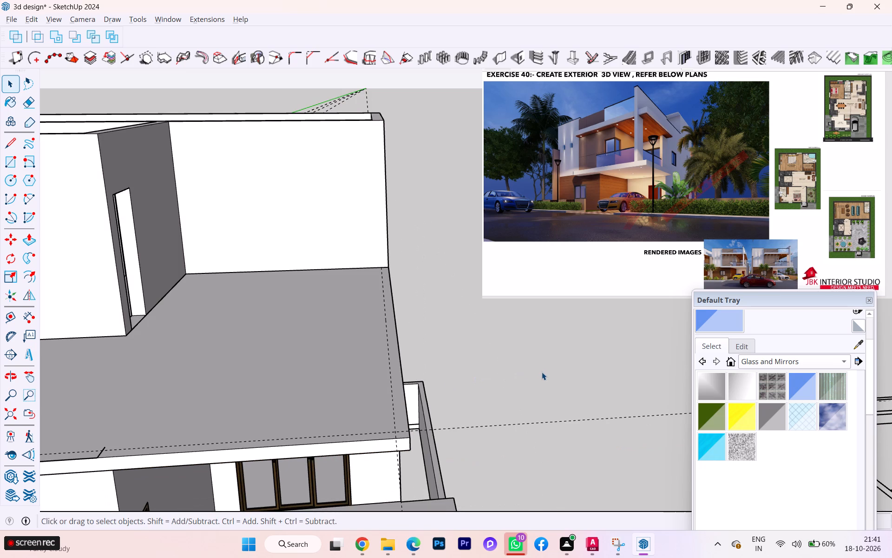
click(556, 370)
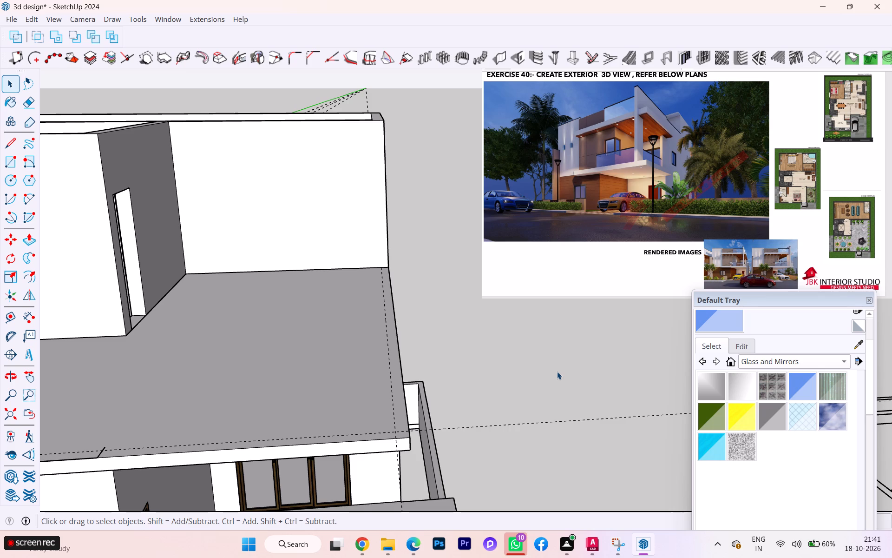
Draw a rectangle over the upper floor walls' tops, from the outer back corner across to cover the open terrace corner.
scroll(529, 419, down, 1)
scroll(528, 418, up, 2)
scroll(528, 418, down, 9)
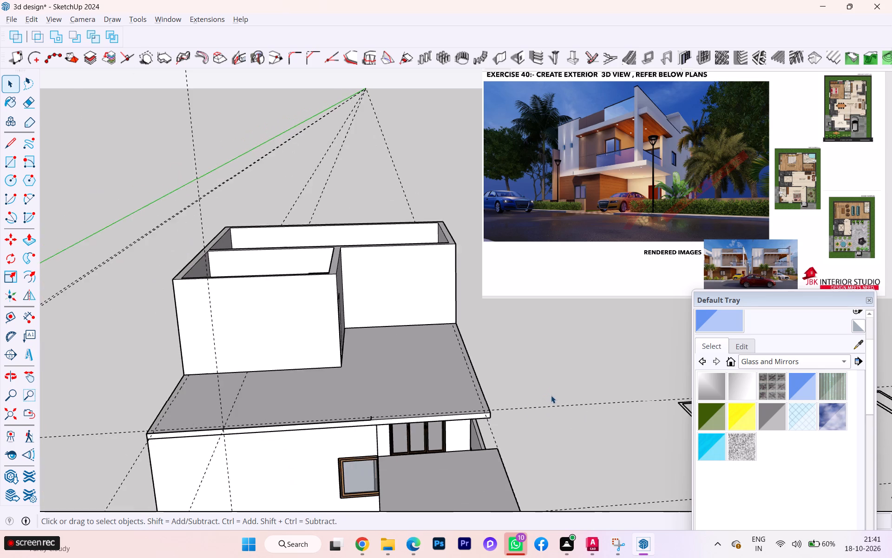
scroll(551, 395, down, 2)
scroll(551, 395, up, 3)
scroll(543, 396, down, 2)
scroll(543, 395, up, 2)
scroll(542, 395, down, 6)
middle_drag(539, 400, 464, 441)
scroll(386, 437, down, 4)
scroll(367, 340, up, 2)
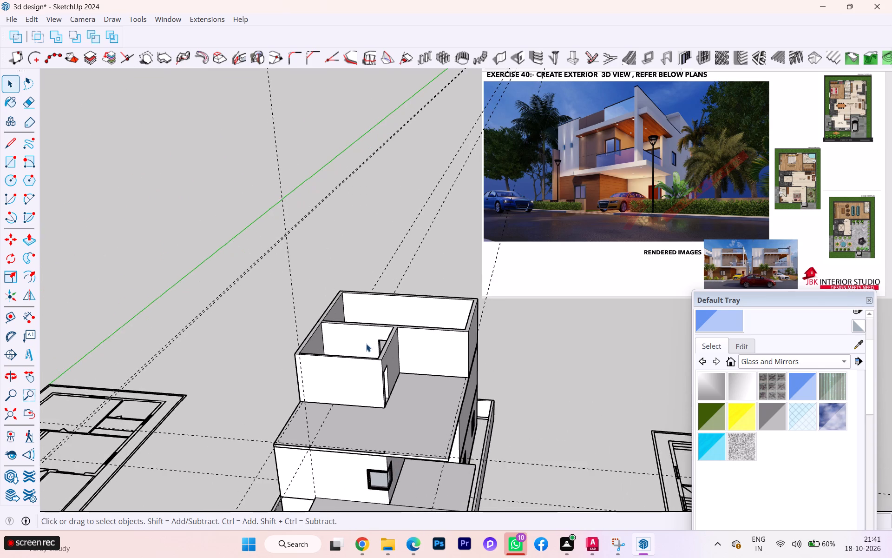
scroll(364, 348, down, 1)
middle_drag(364, 348, 468, 370)
scroll(376, 338, up, 2)
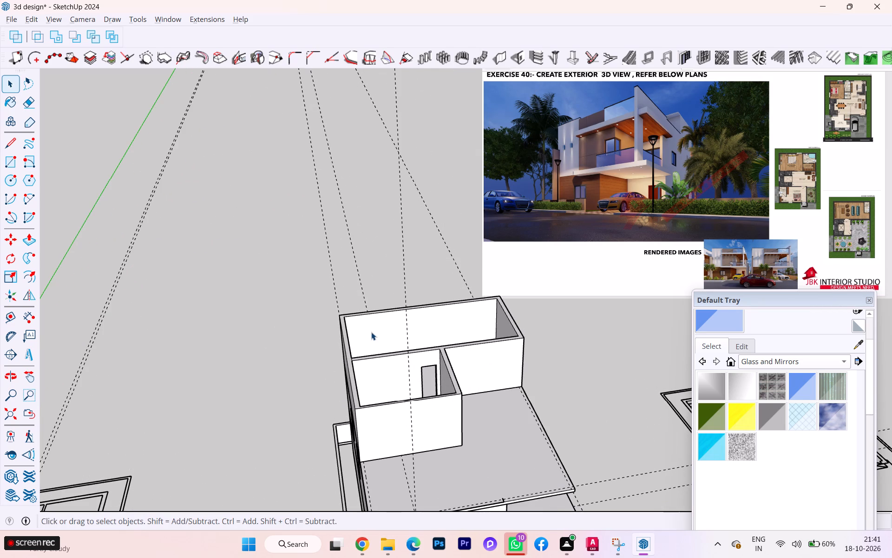
key(r)
scroll(366, 330, up, 4)
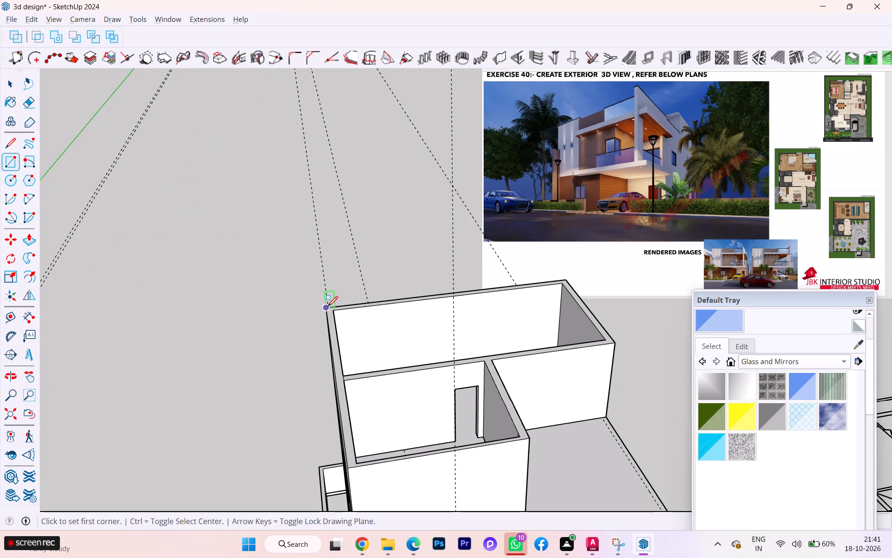
click(328, 306)
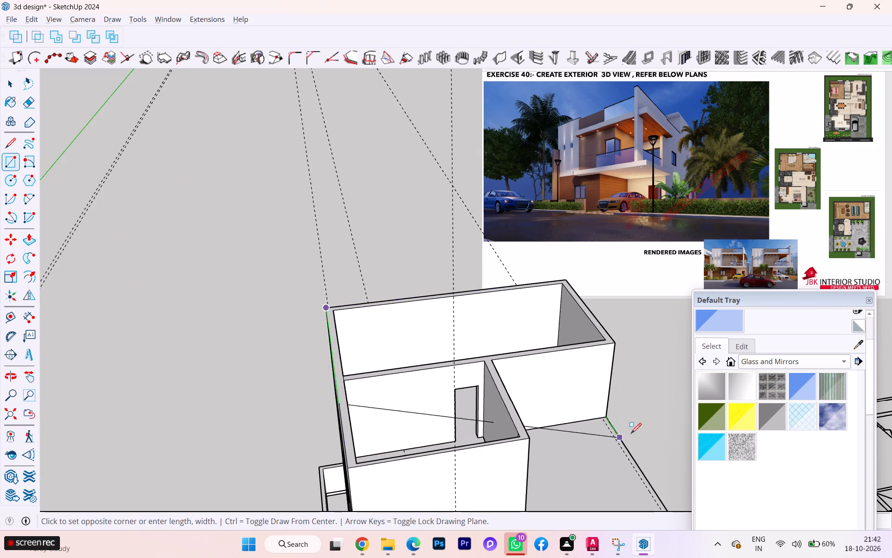
click(672, 415)
key(space)
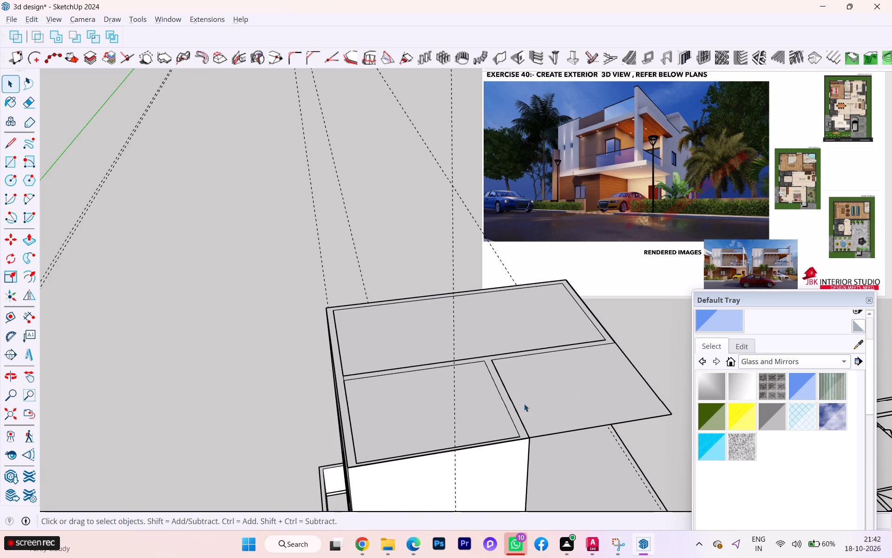
Extrude the rectangle above the upper floor walls upward by 6 as a roof slab.
scroll(518, 407, up, 6)
click(380, 453)
scroll(358, 461, up, 3)
middle_drag(339, 456, 302, 431)
scroll(302, 385, down, 1)
scroll(149, 418, up, 4)
scroll(149, 418, down, 2)
scroll(149, 418, up, 1)
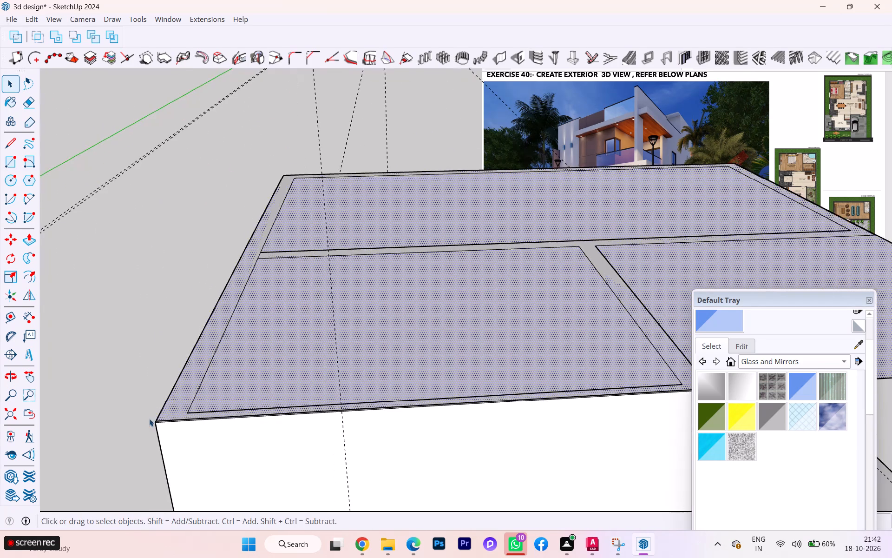
scroll(149, 418, up, 1)
scroll(157, 424, down, 3)
scroll(157, 424, up, 1)
scroll(157, 424, down, 1)
scroll(157, 424, up, 5)
scroll(157, 424, down, 2)
scroll(157, 424, up, 2)
scroll(157, 424, down, 3)
scroll(157, 424, up, 4)
middle_drag(177, 422, 253, 418)
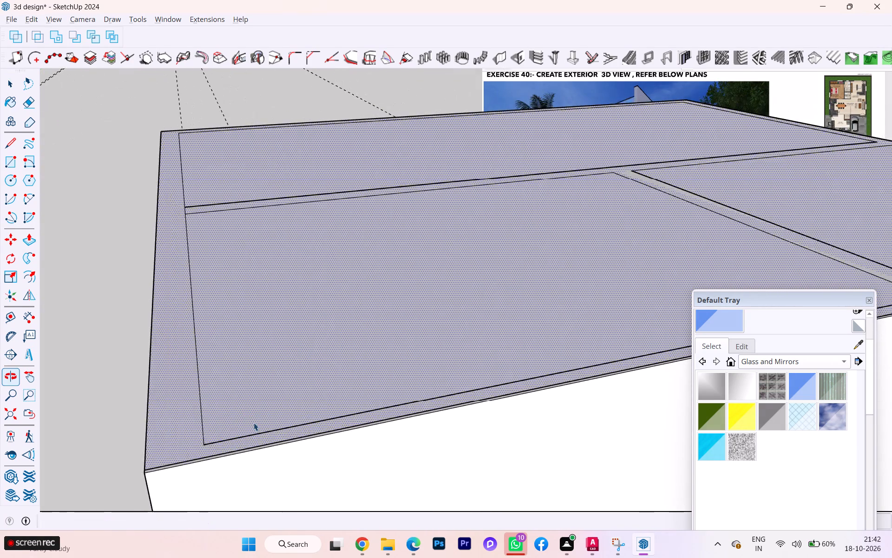
scroll(198, 463, up, 5)
scroll(168, 472, down, 3)
scroll(167, 472, up, 4)
scroll(152, 468, down, 10)
scroll(160, 464, up, 1)
scroll(160, 464, down, 6)
scroll(169, 462, up, 1)
scroll(169, 462, down, 3)
scroll(169, 462, up, 1)
scroll(169, 462, down, 3)
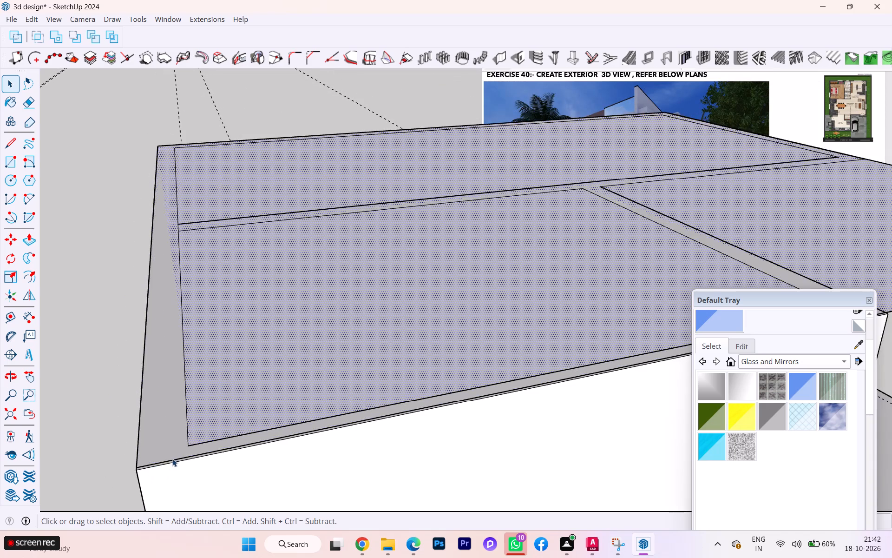
scroll(172, 458, down, 1)
scroll(172, 458, up, 1)
scroll(172, 458, down, 2)
scroll(172, 458, up, 1)
scroll(172, 458, down, 5)
scroll(173, 458, up, 1)
scroll(176, 456, down, 2)
scroll(176, 456, up, 1)
scroll(176, 456, down, 1)
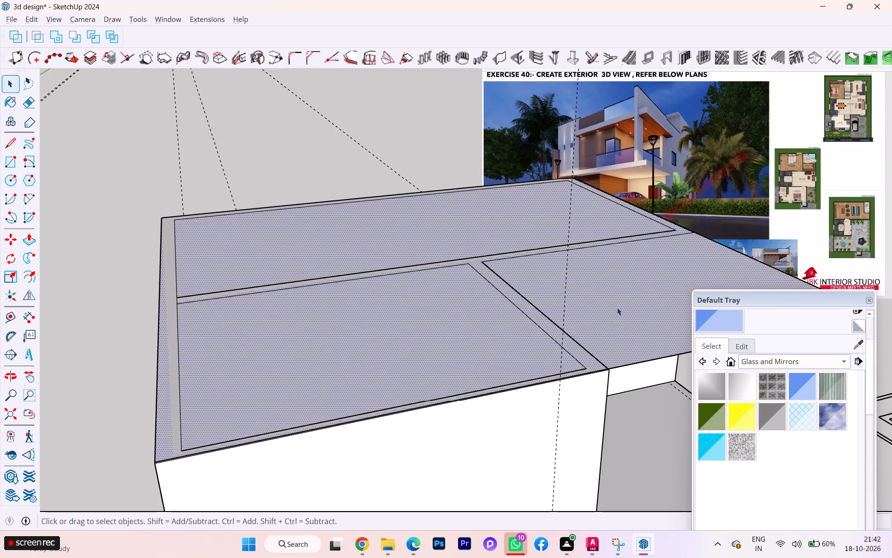
key(p)
click(618, 317)
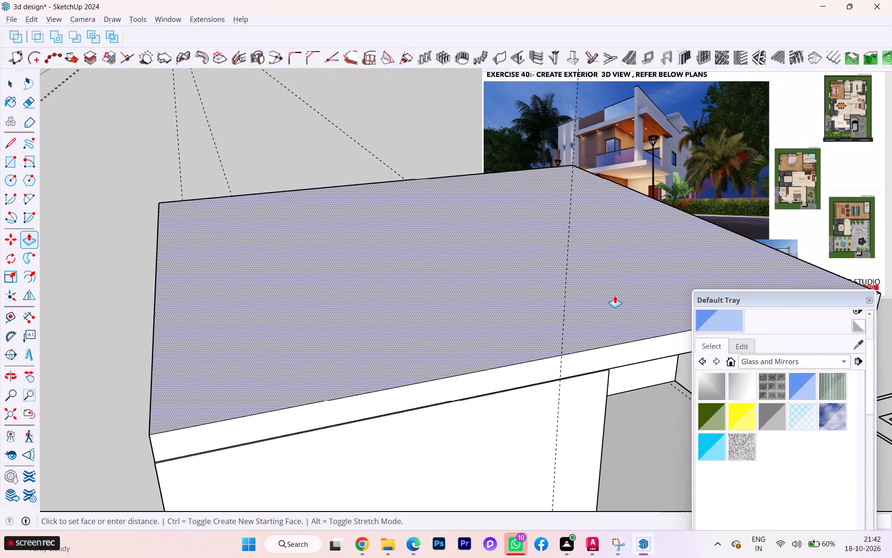
key(6)
key(Return)
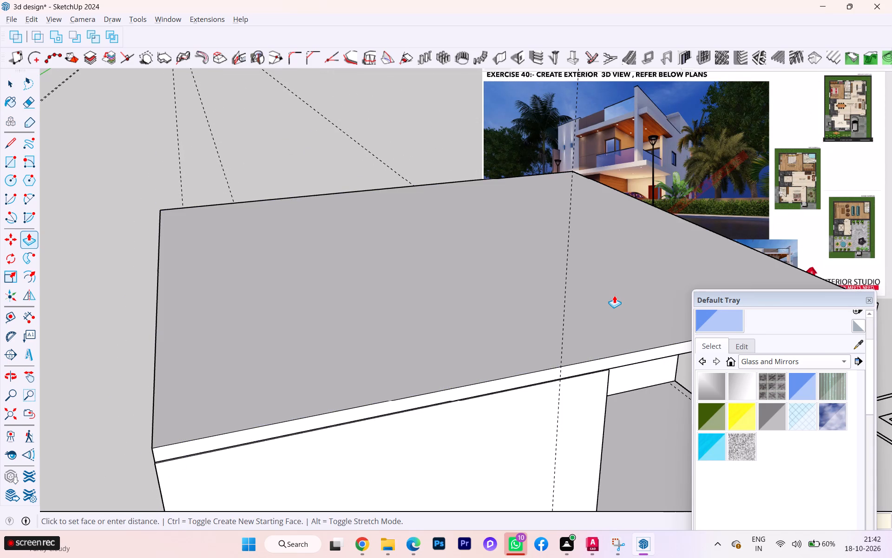
Adjust the roof slab's terrace-facing side with Push/Pull so it sits flush with the wall's outer face.
scroll(134, 441, up, 6)
scroll(237, 435, down, 2)
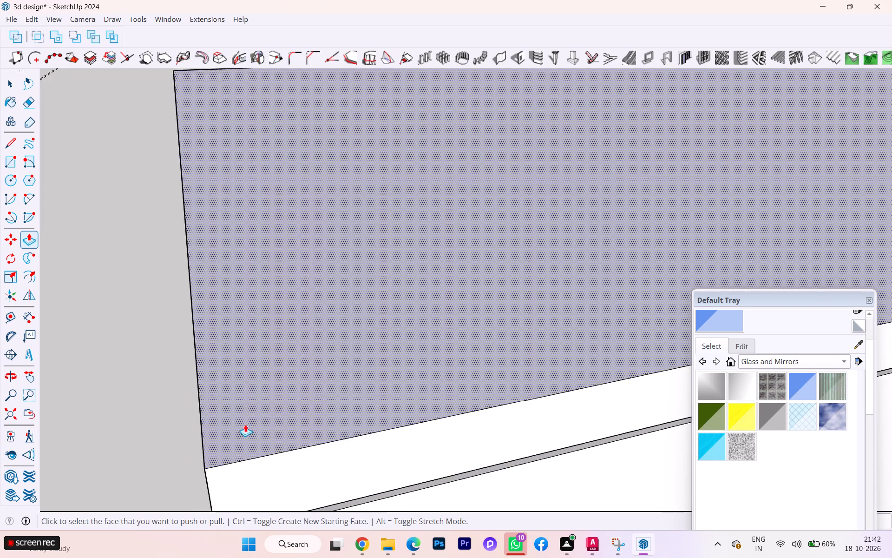
click(272, 454)
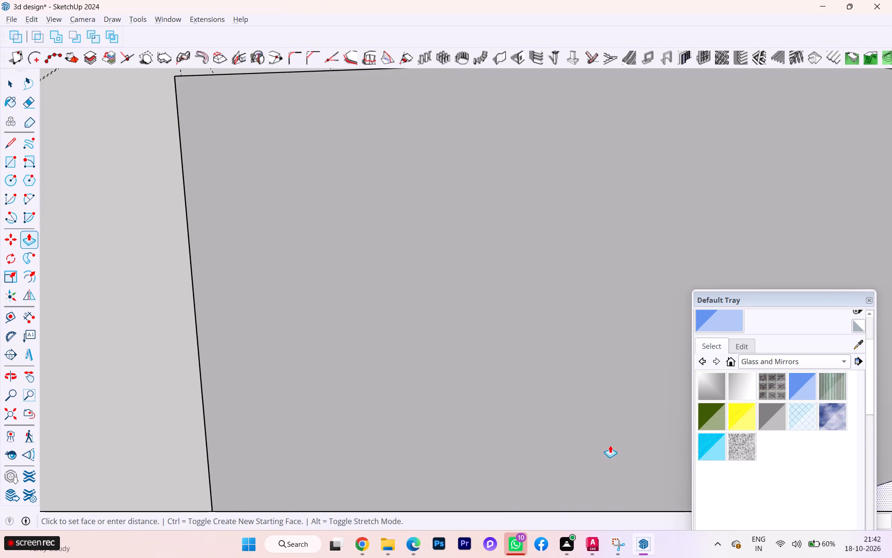
scroll(306, 348, down, 1)
scroll(305, 347, up, 1)
scroll(305, 347, down, 3)
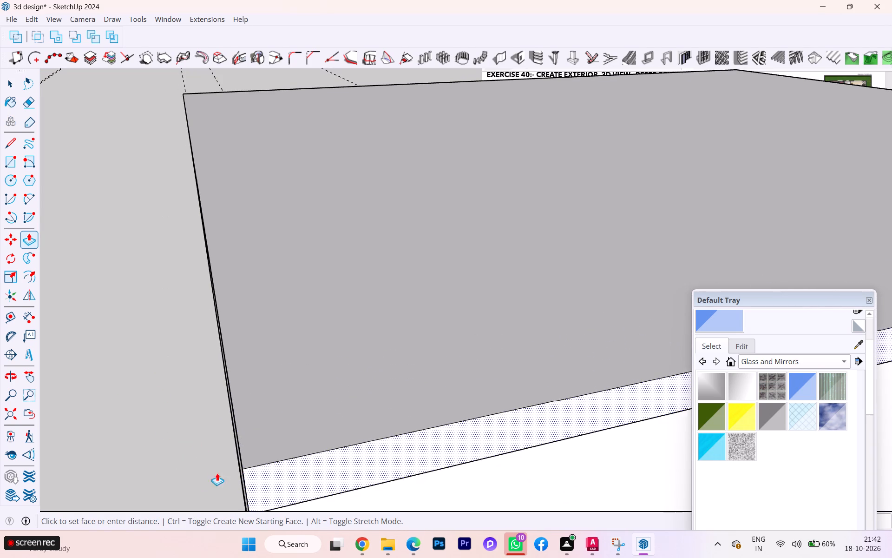
click(235, 468)
scroll(223, 409, down, 3)
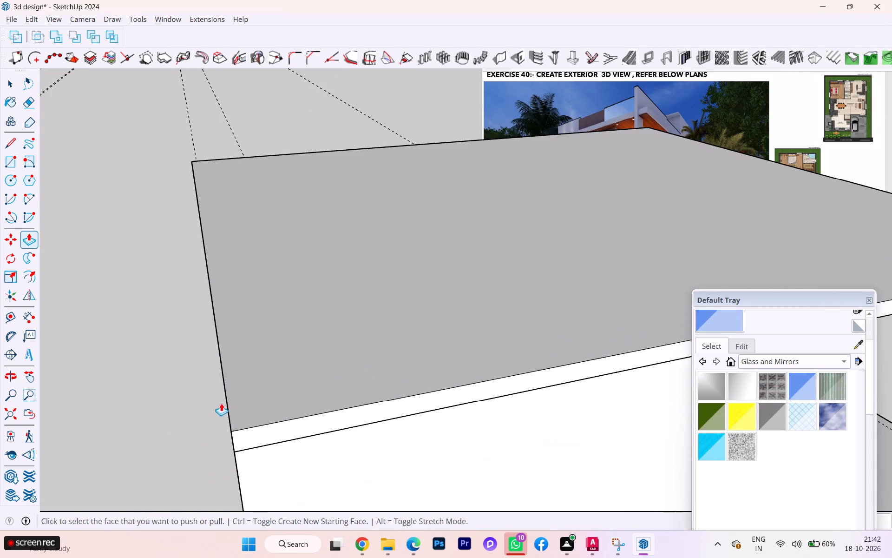
middle_drag(221, 402, 220, 390)
middle_drag(235, 407, 352, 402)
scroll(246, 443, up, 1)
scroll(250, 446, down, 1)
scroll(253, 448, up, 1)
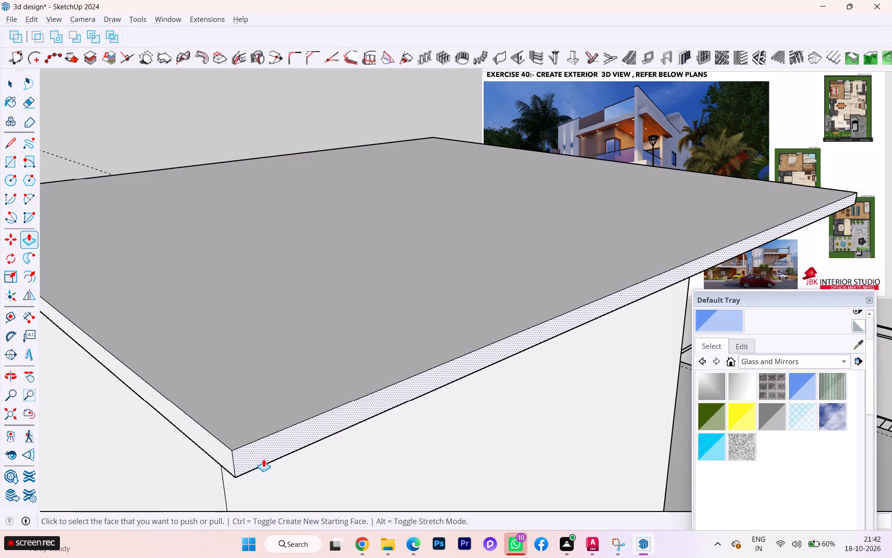
click(265, 455)
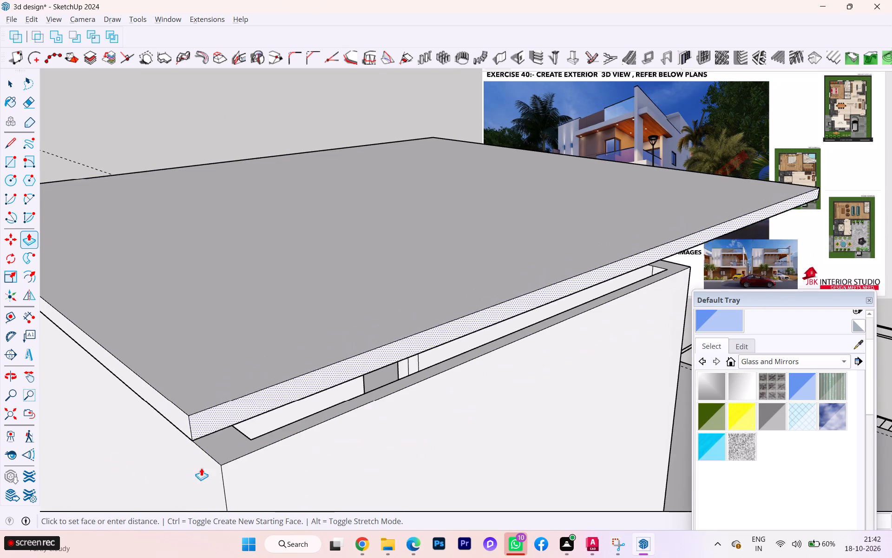
click(232, 471)
key(space)
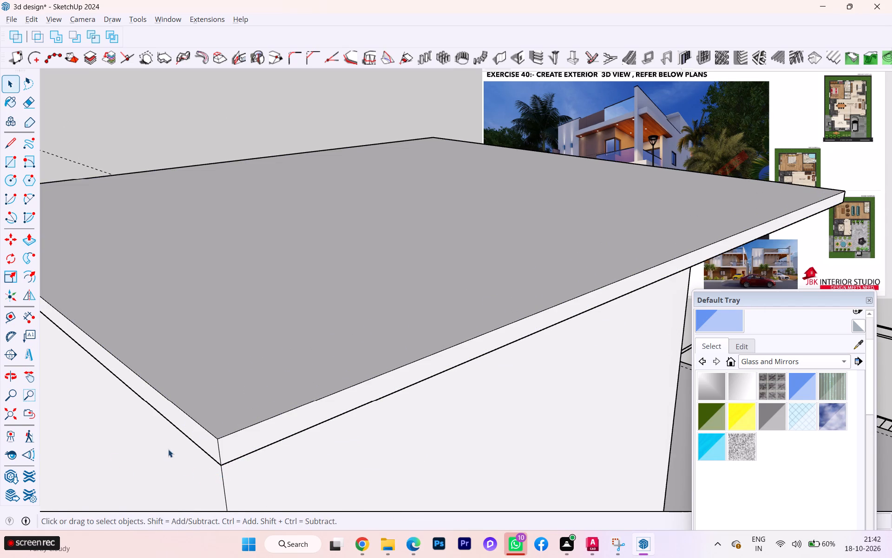
Select the whole roof slab and make it a group.
click(168, 449)
scroll(230, 437, up, 3)
scroll(231, 437, down, 7)
scroll(265, 444, up, 2)
scroll(265, 444, down, 4)
click(262, 416)
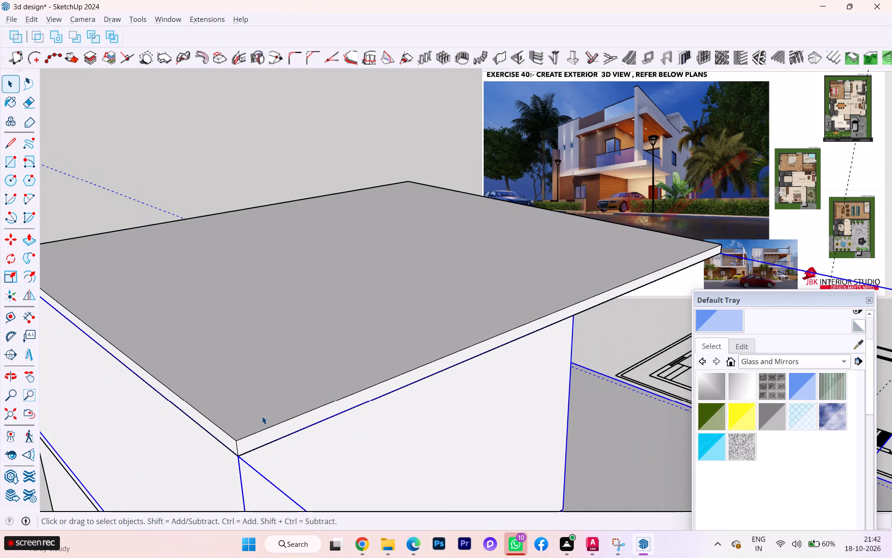
triple_click(260, 416)
right_click(260, 416)
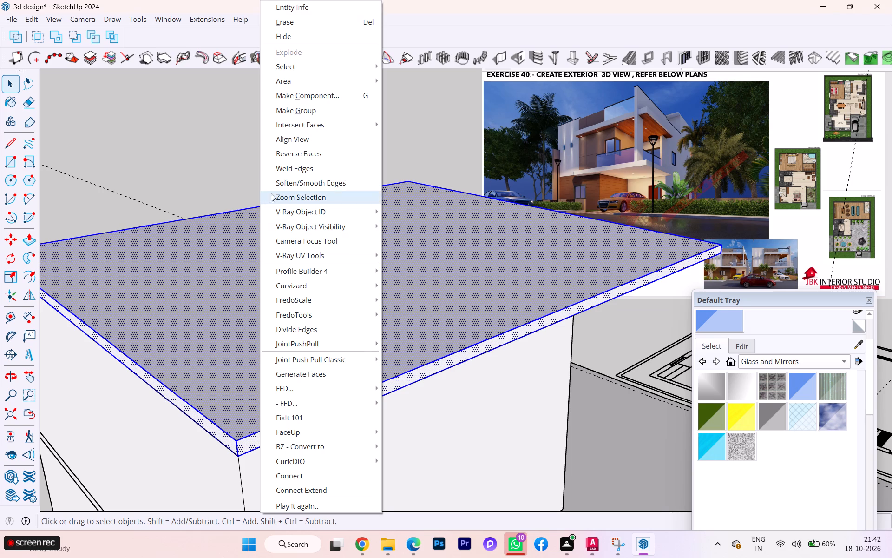
click(305, 114)
scroll(311, 197, down, 1)
scroll(312, 200, up, 1)
scroll(315, 209, down, 6)
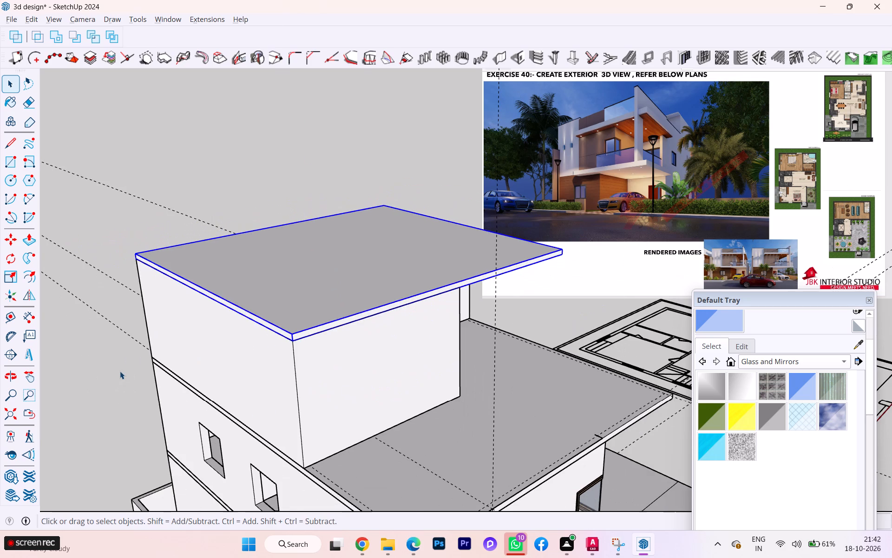
click(120, 371)
Open the upper floor walls group, erase the short stray line at the terrace's front edge, and leave the group.
scroll(334, 368, down, 1)
middle_drag(334, 368, 12, 383)
scroll(153, 365, down, 3)
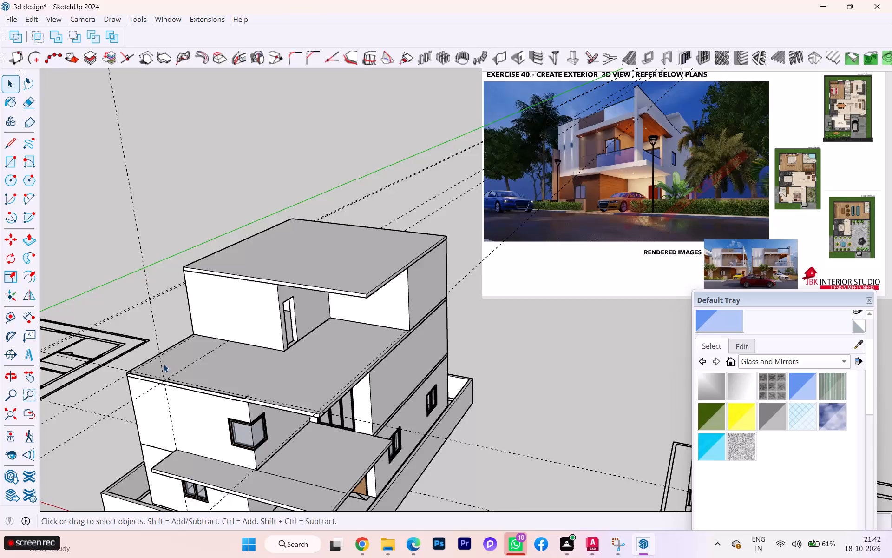
scroll(237, 314, down, 1)
scroll(240, 314, up, 1)
scroll(242, 314, down, 1)
scroll(256, 356, up, 6)
scroll(232, 394, down, 1)
scroll(234, 395, up, 3)
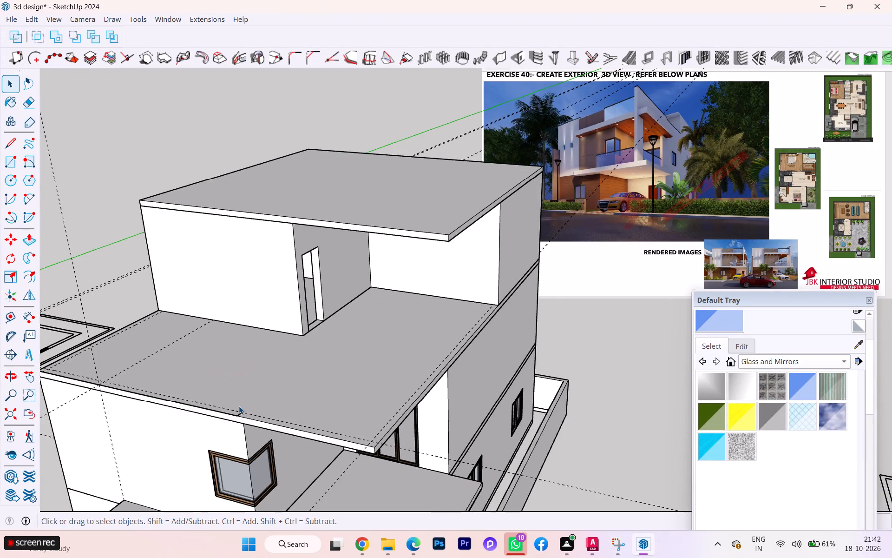
scroll(239, 406, up, 5)
scroll(243, 417, down, 1)
scroll(243, 417, up, 1)
click(234, 419)
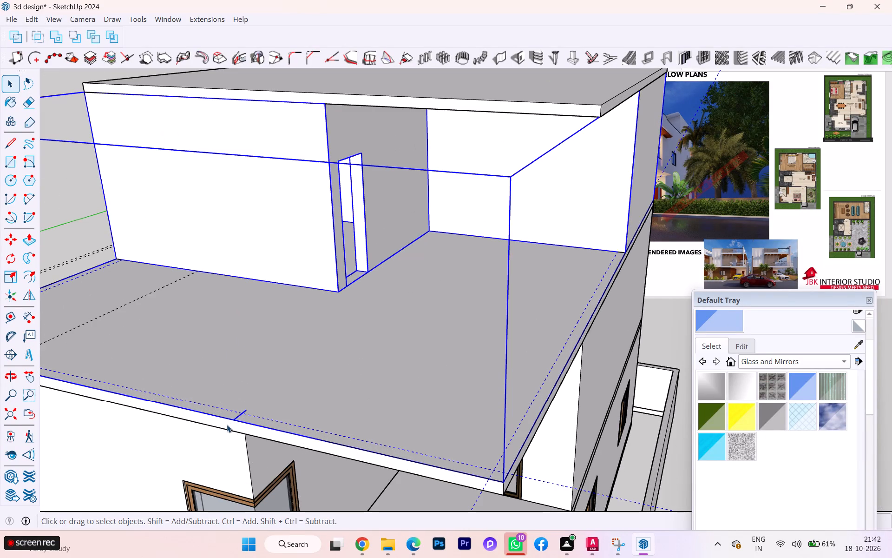
click(227, 425)
double_click(236, 418)
click(236, 418)
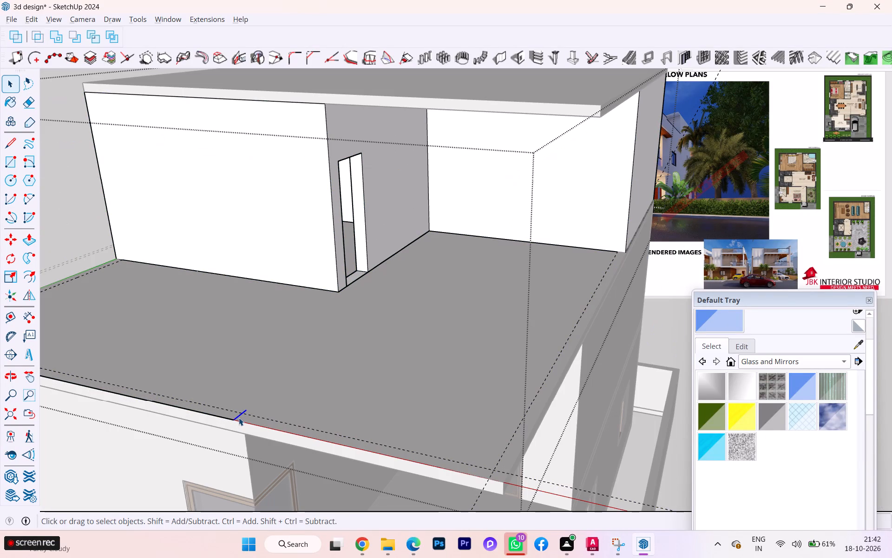
key(Delete)
scroll(254, 398, down, 1)
scroll(255, 397, up, 1)
scroll(256, 396, down, 2)
scroll(258, 395, up, 3)
scroll(258, 394, down, 4)
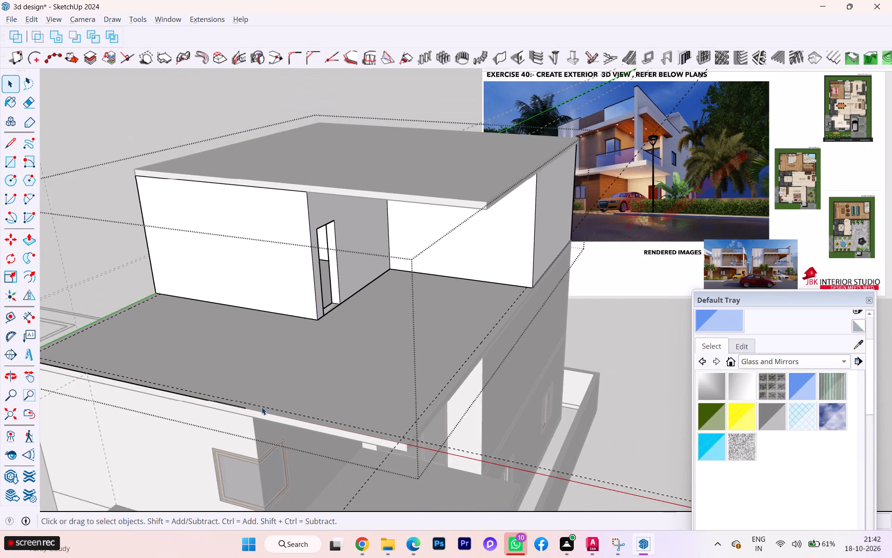
scroll(262, 407, down, 2)
scroll(262, 407, up, 1)
scroll(218, 407, down, 2)
click(559, 373)
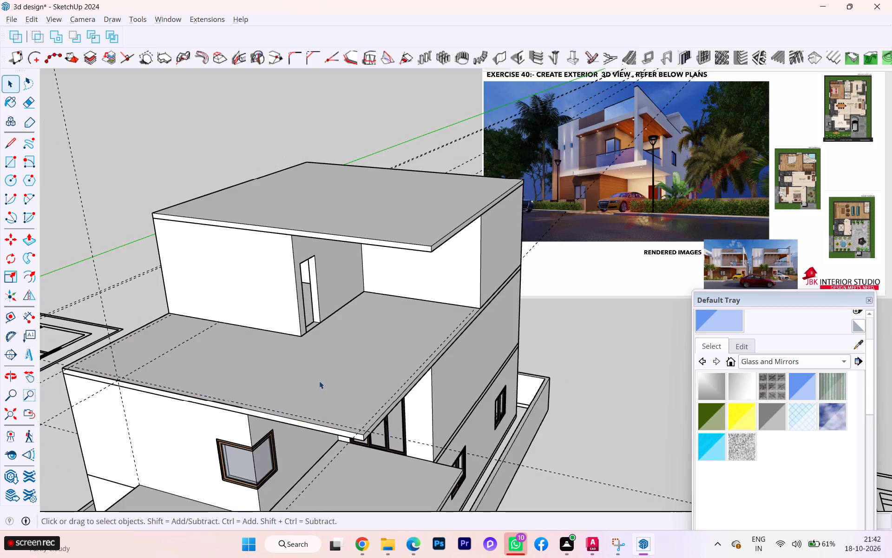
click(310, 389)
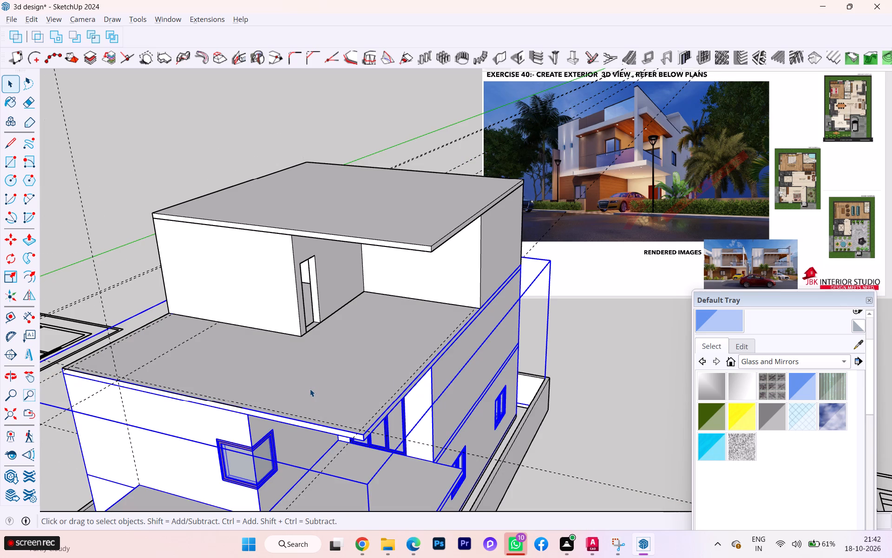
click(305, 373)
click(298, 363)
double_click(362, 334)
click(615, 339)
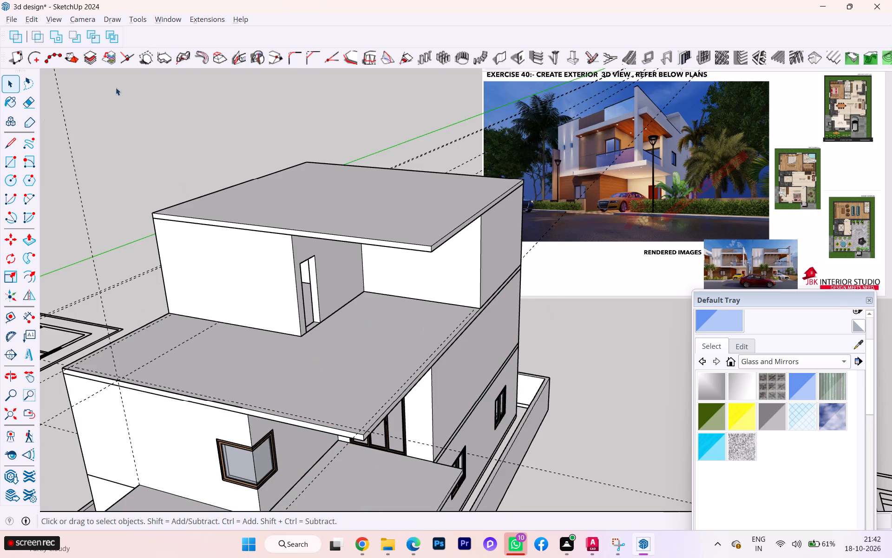
Paste the copied terrace face and its edges in place on top of the terrace slab.
click(29, 19)
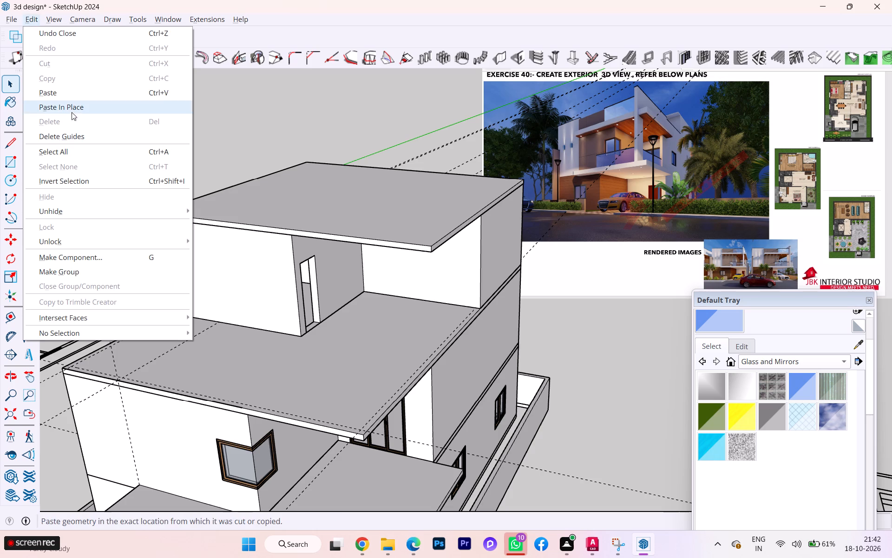
click(74, 109)
scroll(309, 392, down, 1)
middle_drag(310, 392, 336, 406)
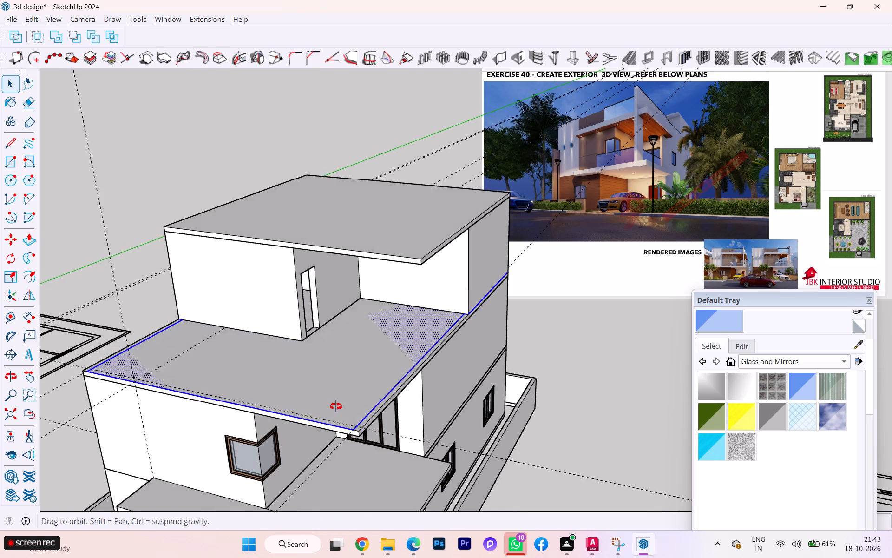
middle_drag(336, 406, 413, 414)
scroll(115, 452, up, 4)
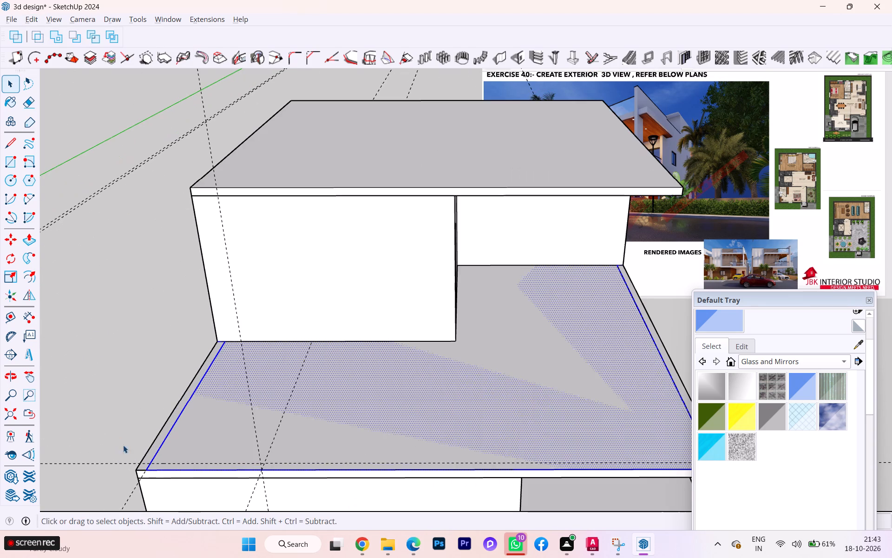
middle_drag(153, 439, 228, 408)
click(264, 417)
click(258, 422)
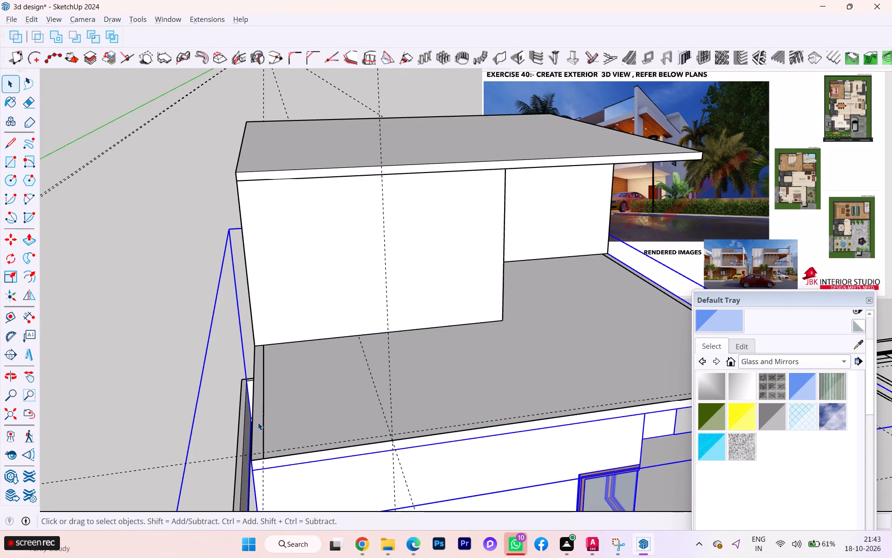
Examine the pasted face on the terrace slab, checking which face and edges belong to the slab's group.
click(275, 418)
click(267, 425)
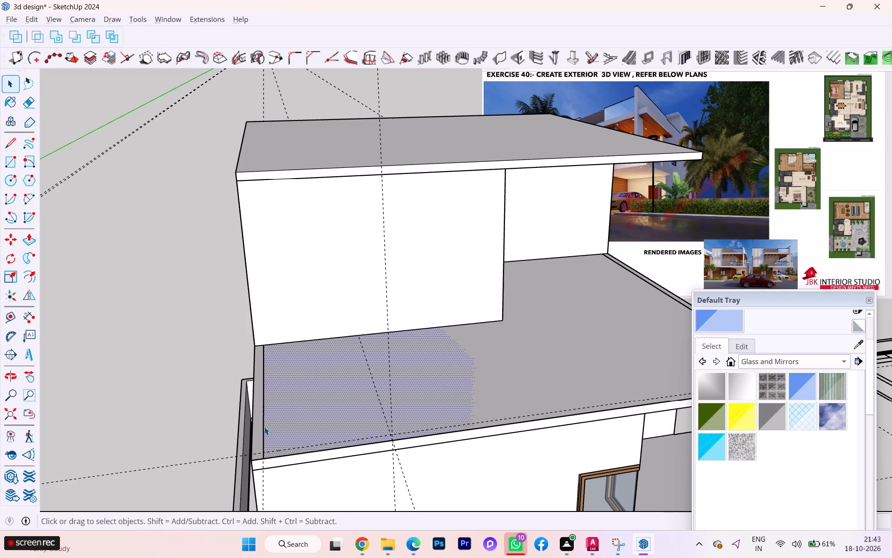
click(259, 430)
double_click(259, 430)
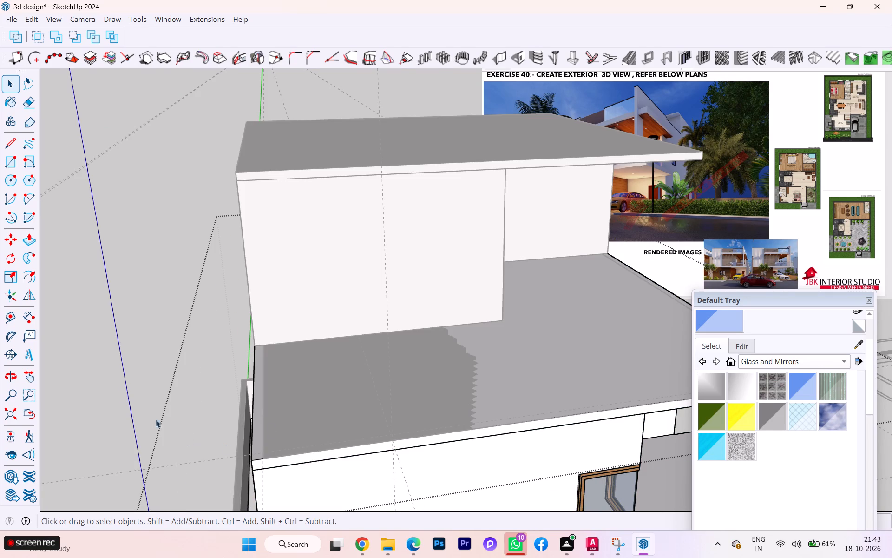
click(116, 388)
middle_drag(289, 406, 248, 443)
scroll(289, 407, down, 1)
click(255, 431)
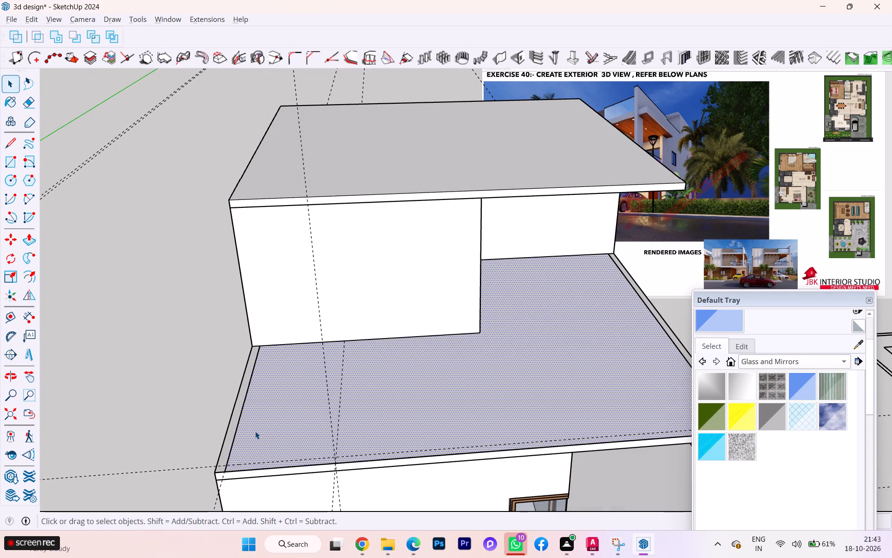
scroll(252, 430, up, 3)
scroll(246, 422, down, 5)
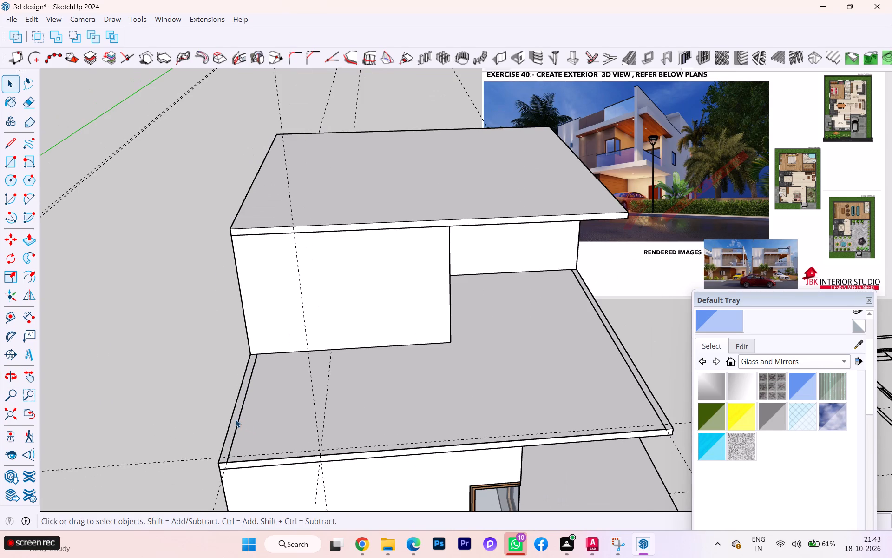
scroll(236, 419, down, 1)
click(292, 429)
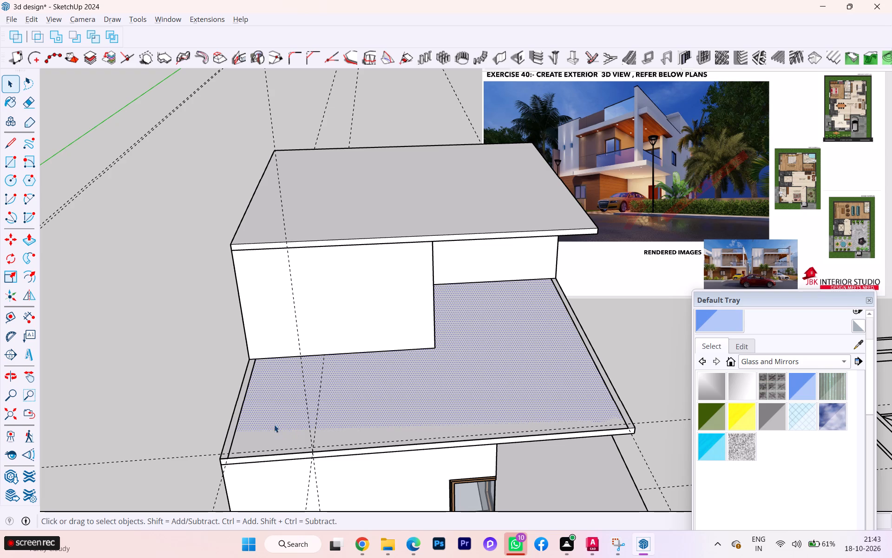
scroll(268, 424, down, 2)
Undo the in-place paste of the terrace face and its edges on top of the terrace slab.
key(ctrl+z)
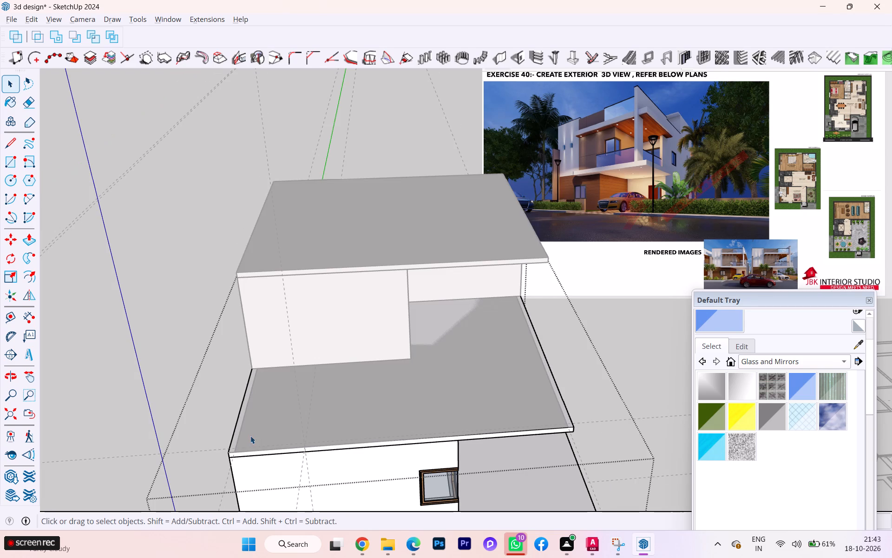
click(202, 440)
click(145, 395)
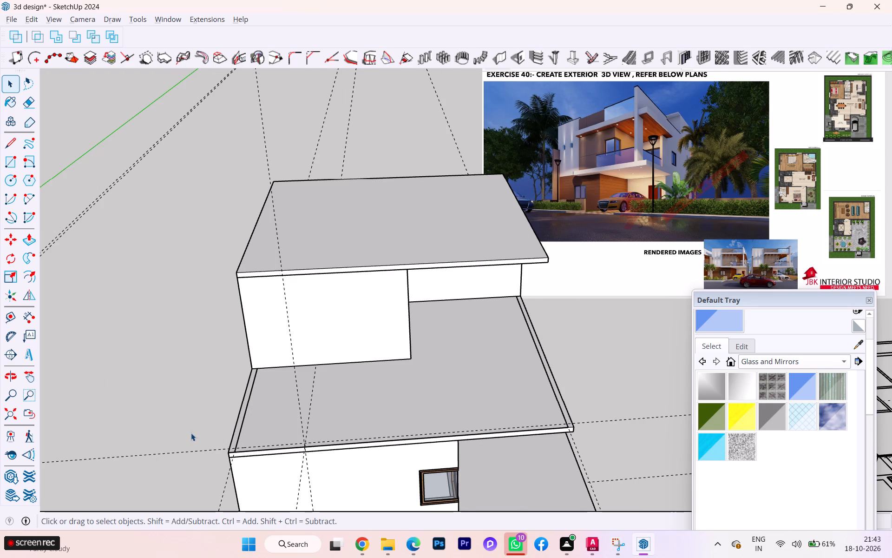
key(ctrl+z)
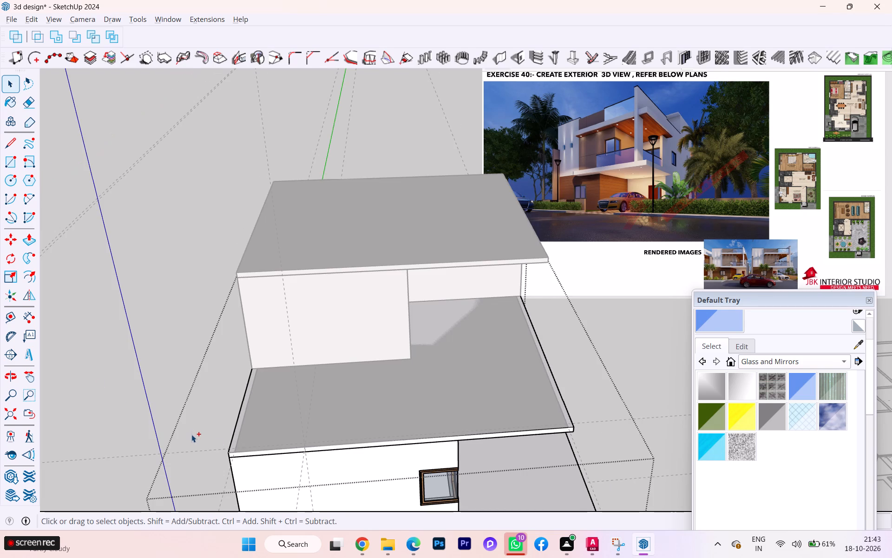
key(ctrl+z)
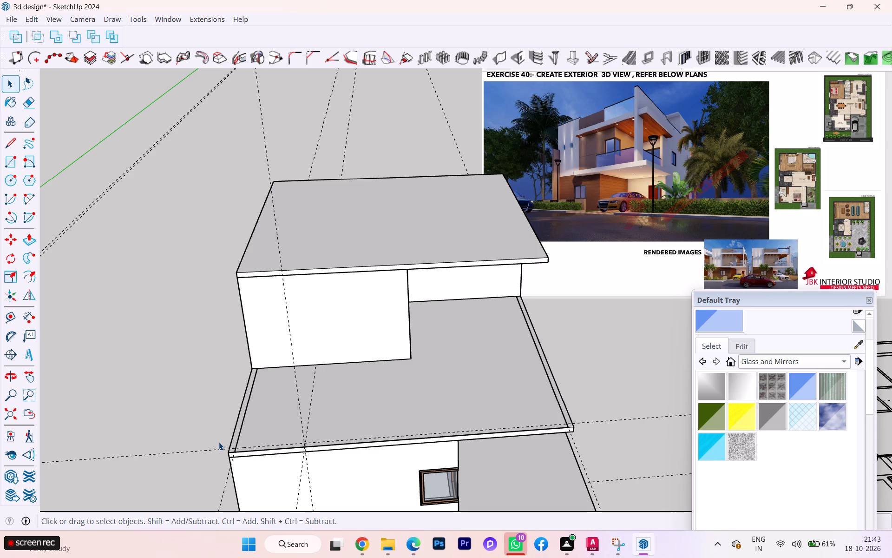
click(617, 366)
click(526, 398)
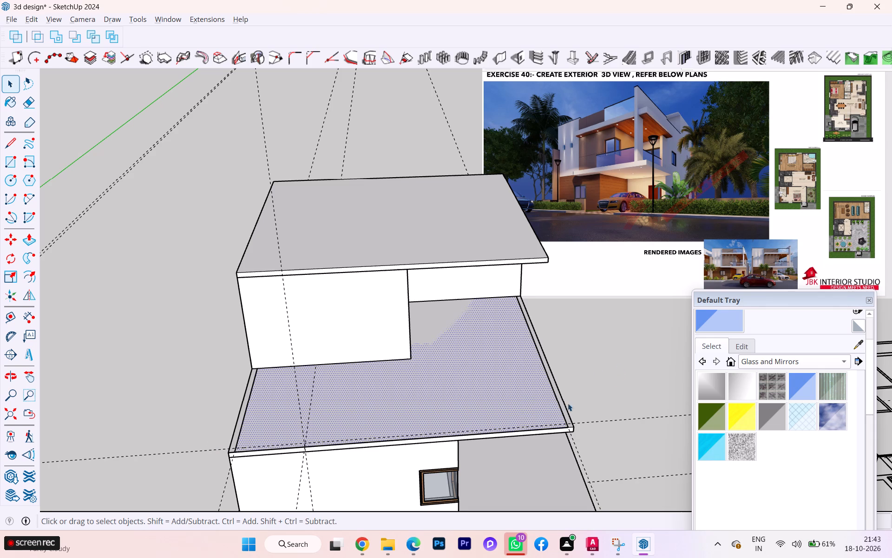
key(ctrl+z)
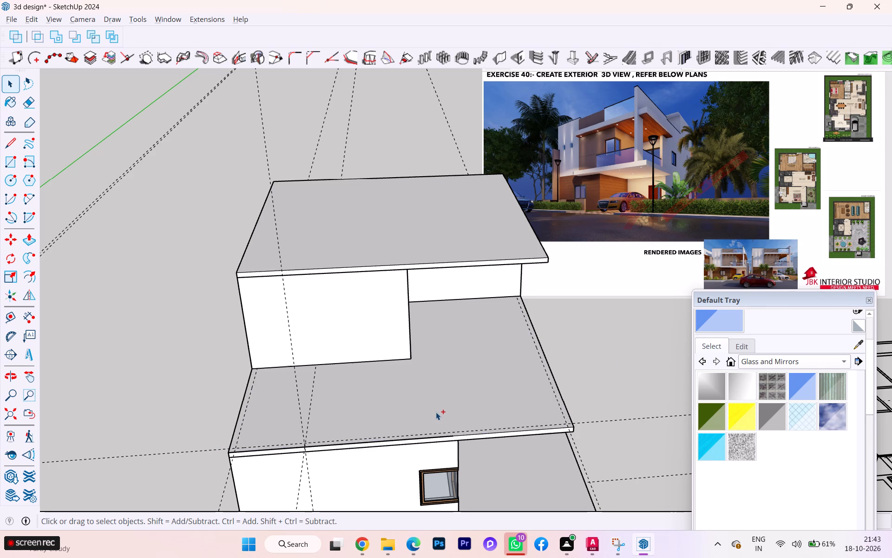
key(ctrl+z)
click(181, 417)
click(125, 379)
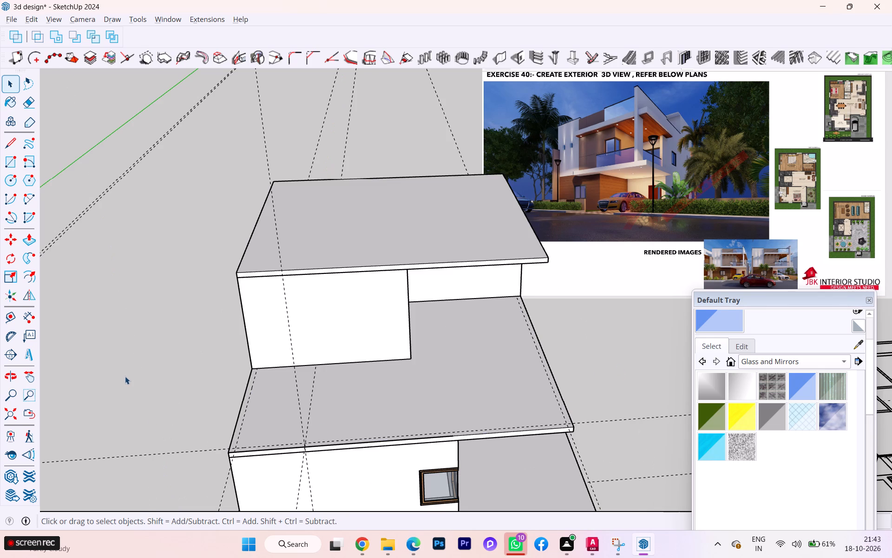
click(125, 376)
click(381, 395)
scroll(322, 416, up, 3)
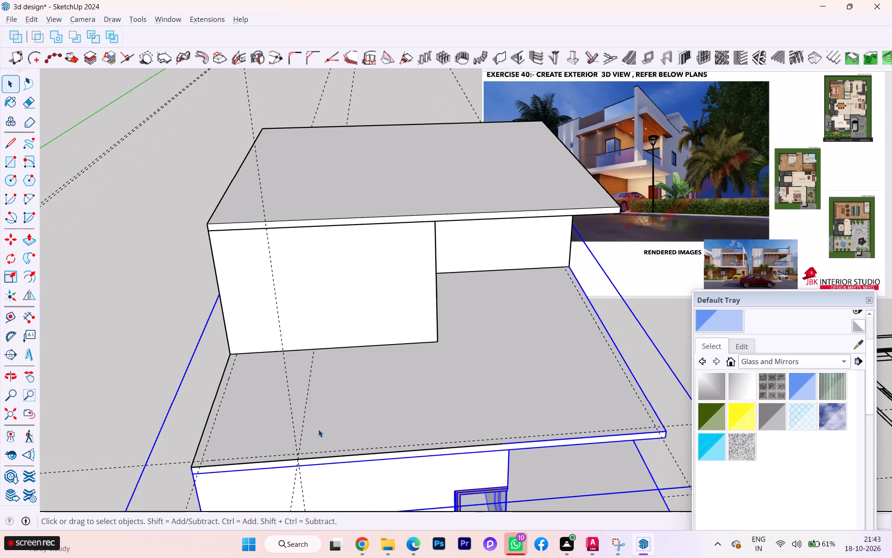
click(305, 430)
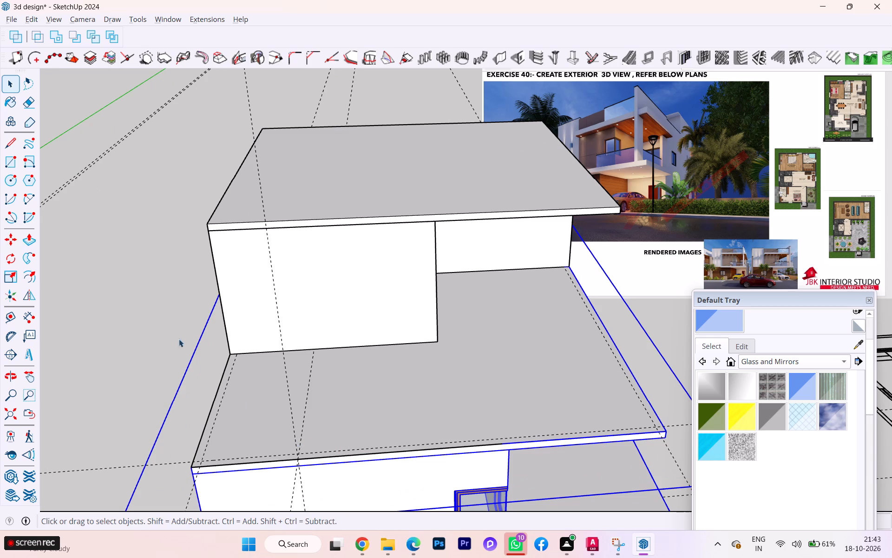
Delete all the guide lines in the model.
click(23, 23)
click(102, 135)
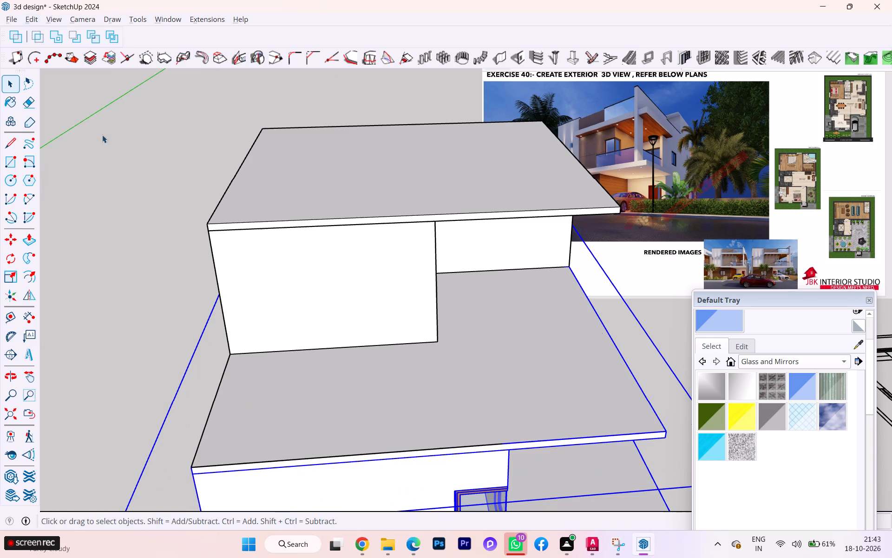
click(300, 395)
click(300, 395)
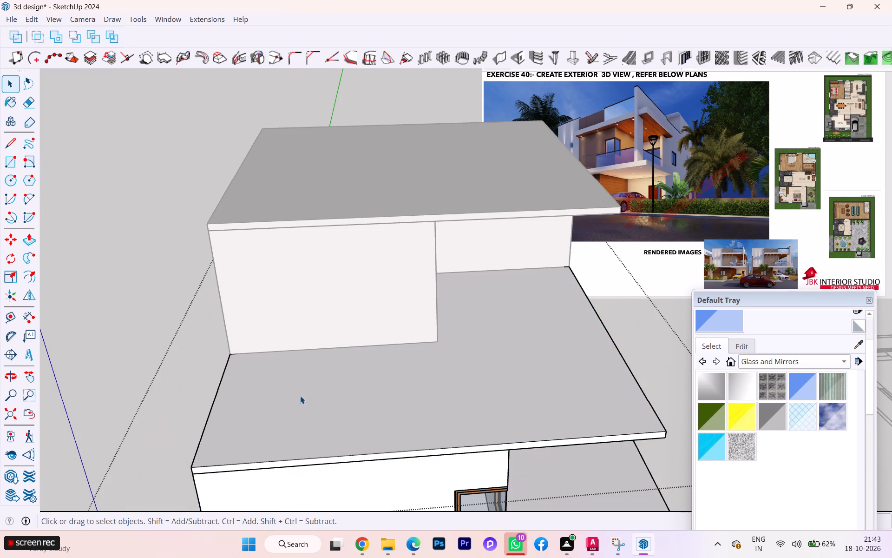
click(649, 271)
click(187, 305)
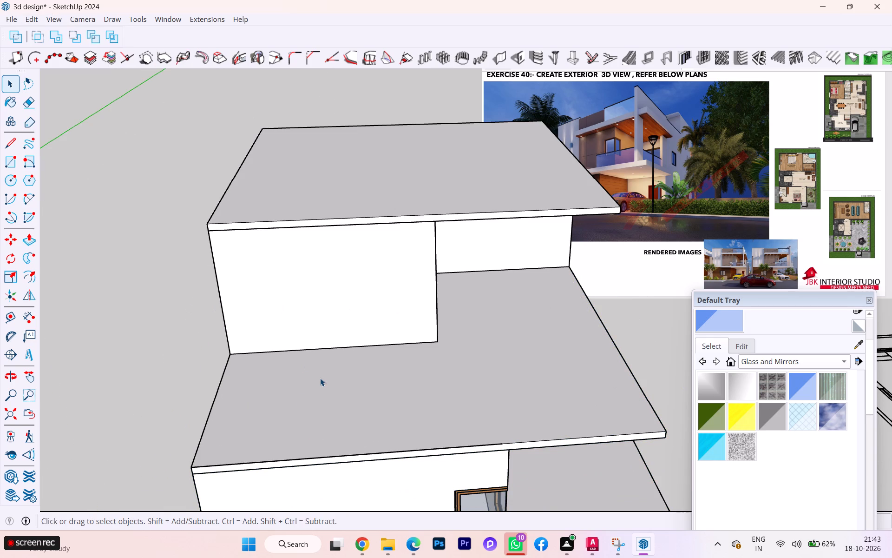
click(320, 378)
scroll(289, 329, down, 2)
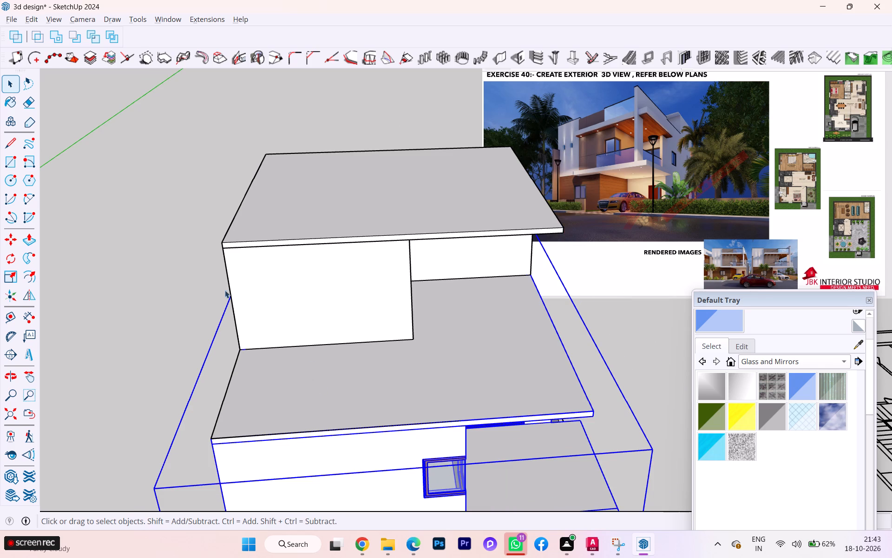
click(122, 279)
Select the top-floor walls and the roof slab above them together and make them one group.
click(250, 275)
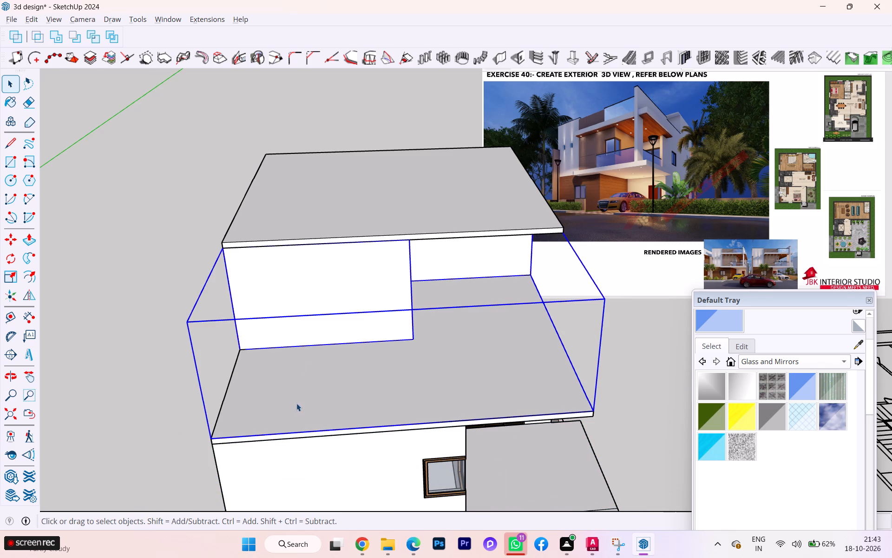
click(293, 231)
ctrl+right_click(303, 255)
click(343, 122)
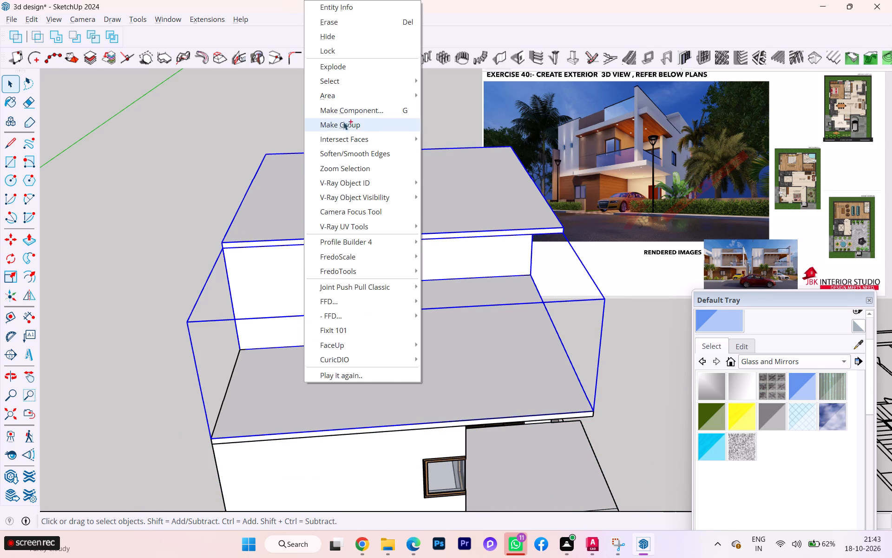
click(204, 293)
Explode the group holding the lower storeys and the terrace slab so its parts can be selected separately.
click(289, 368)
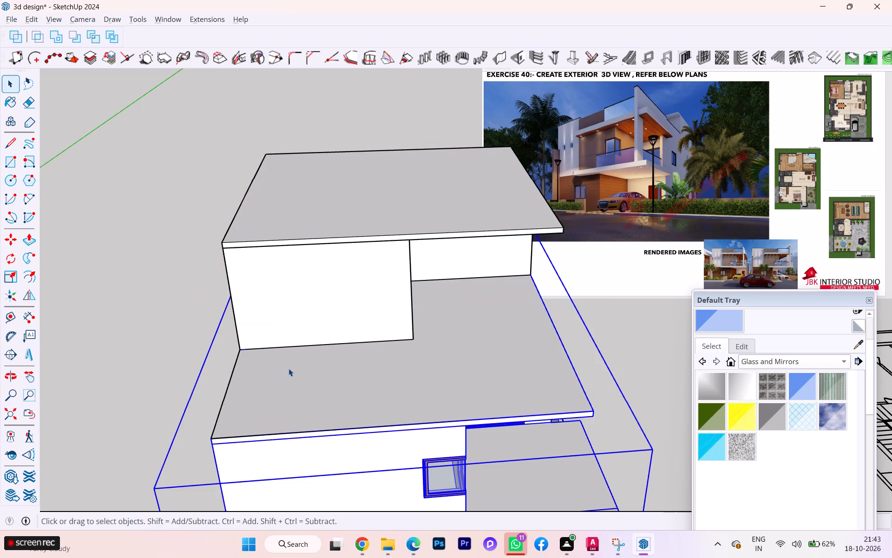
scroll(310, 360, down, 2)
middle_drag(309, 352, 306, 292)
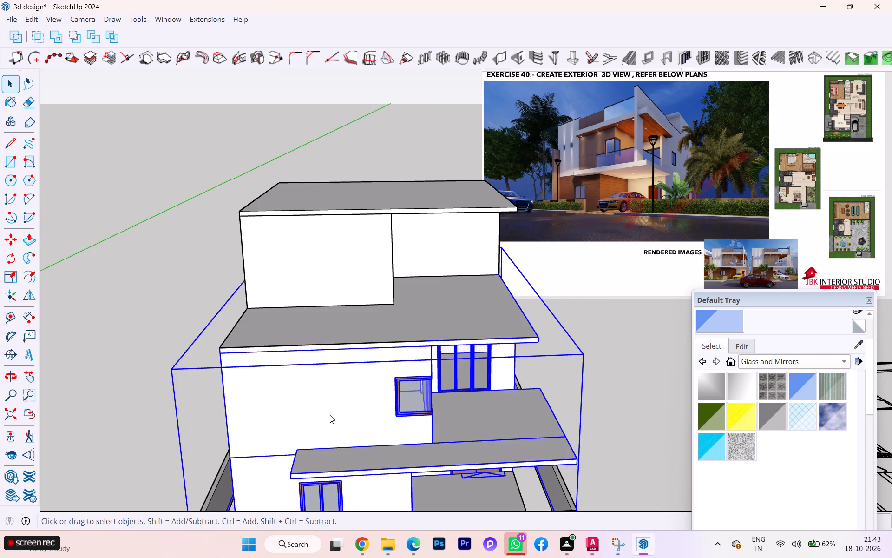
right_click(330, 415)
click(376, 98)
click(200, 345)
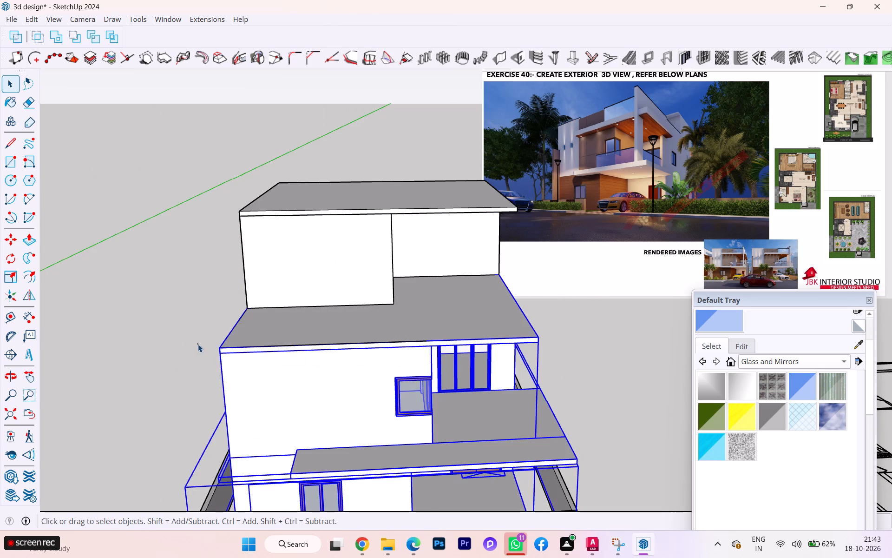
Examine the terrace slab's front and side edges above the walls from several viewing angles.
click(292, 341)
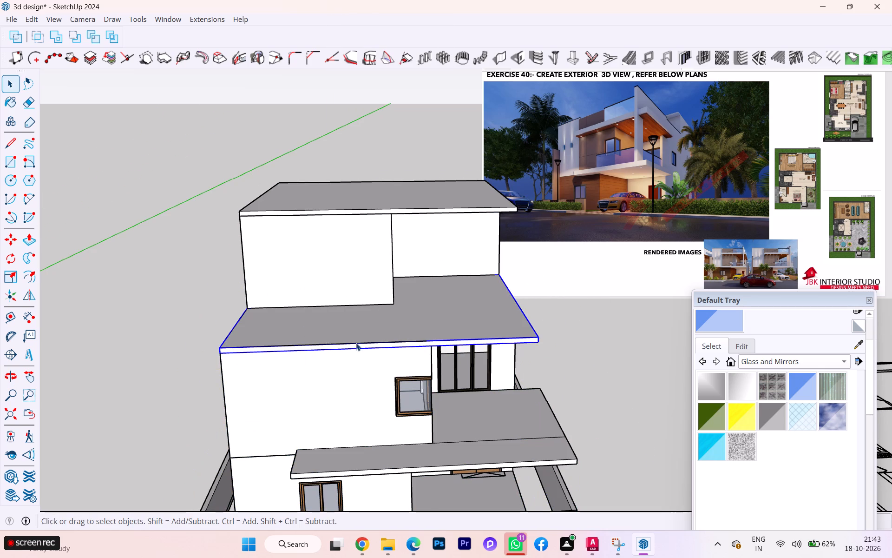
scroll(365, 343, up, 9)
click(357, 349)
click(364, 347)
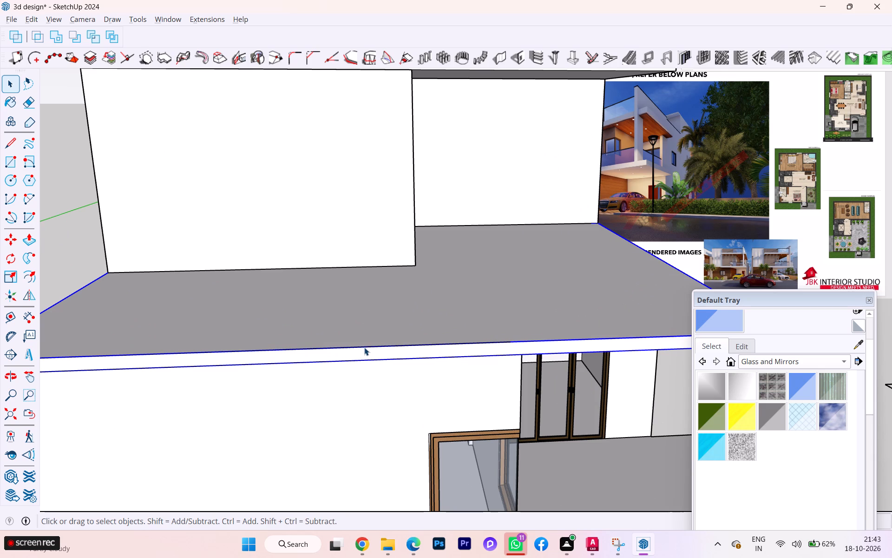
click(365, 350)
click(407, 336)
middle_drag(409, 345, 409, 350)
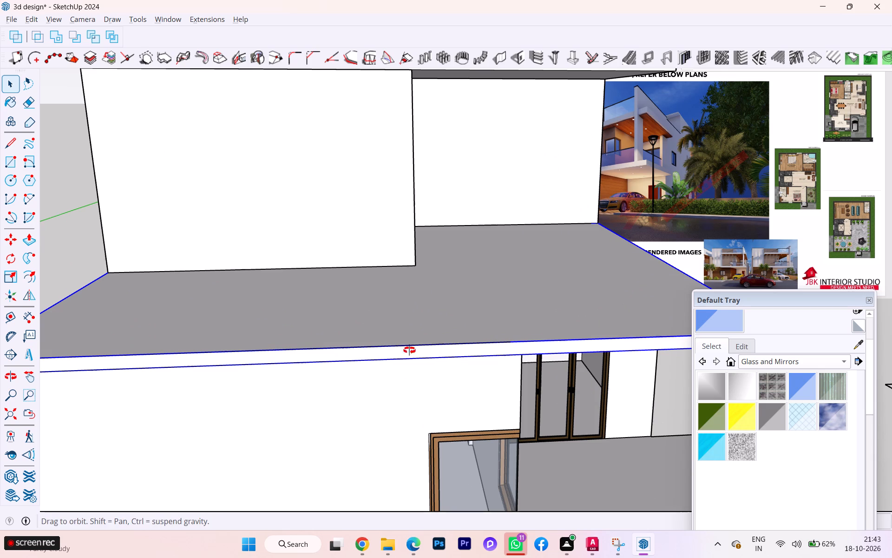
middle_drag(409, 350, 433, 450)
scroll(463, 373, up, 13)
scroll(472, 334, down, 1)
scroll(472, 334, up, 1)
scroll(472, 334, down, 1)
scroll(341, 325, down, 5)
scroll(336, 325, up, 1)
scroll(336, 325, down, 11)
scroll(327, 317, up, 1)
scroll(327, 317, down, 10)
scroll(315, 328, up, 3)
scroll(315, 328, down, 1)
scroll(315, 328, up, 1)
scroll(339, 334, down, 1)
middle_drag(339, 335, 151, 265)
click(289, 200)
click(225, 206)
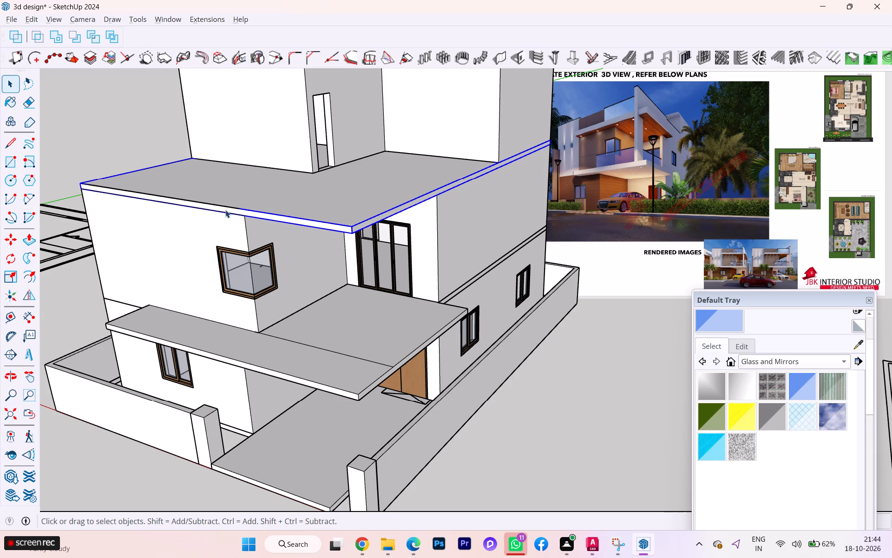
click(225, 211)
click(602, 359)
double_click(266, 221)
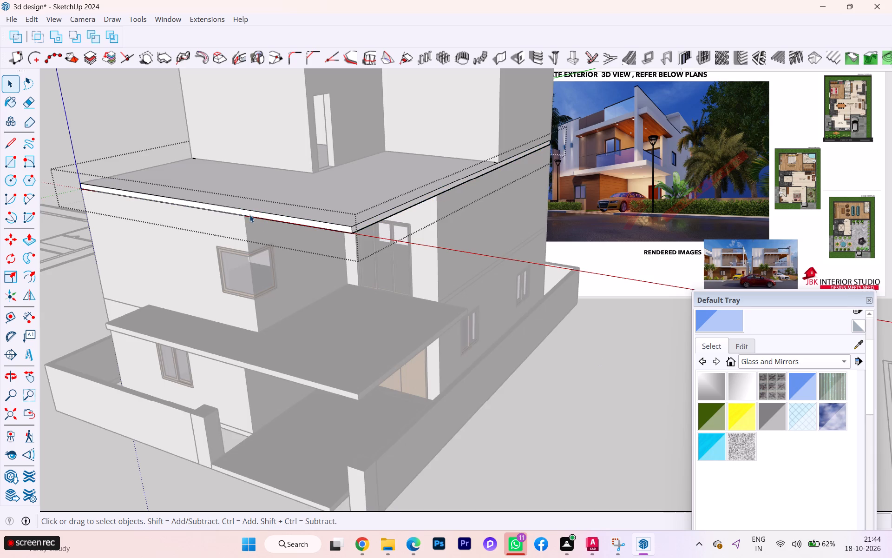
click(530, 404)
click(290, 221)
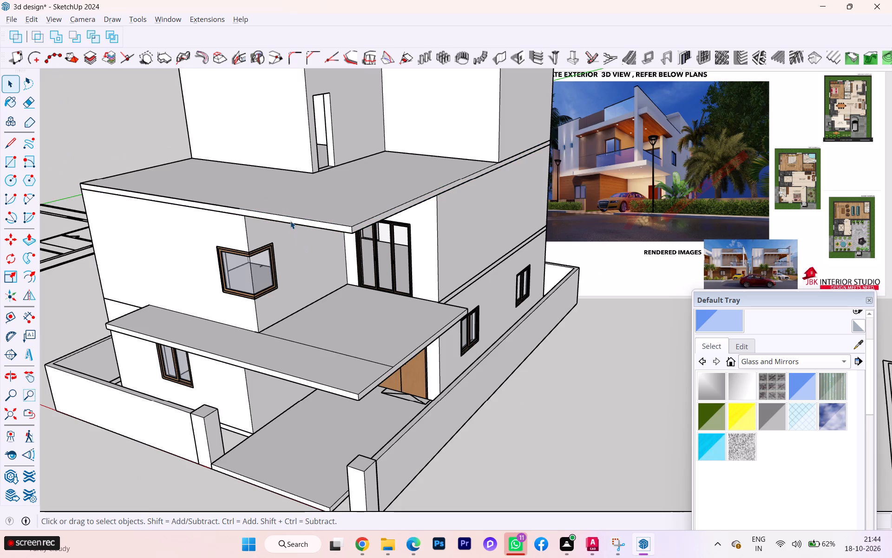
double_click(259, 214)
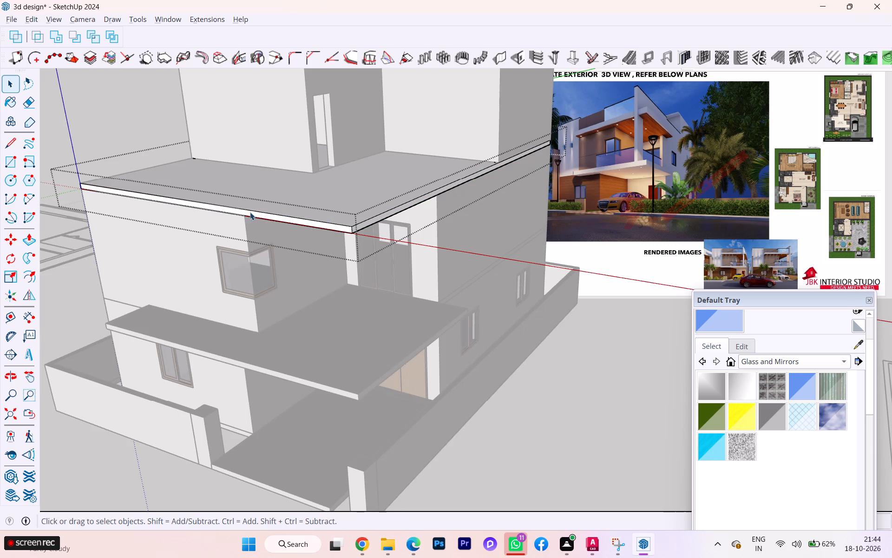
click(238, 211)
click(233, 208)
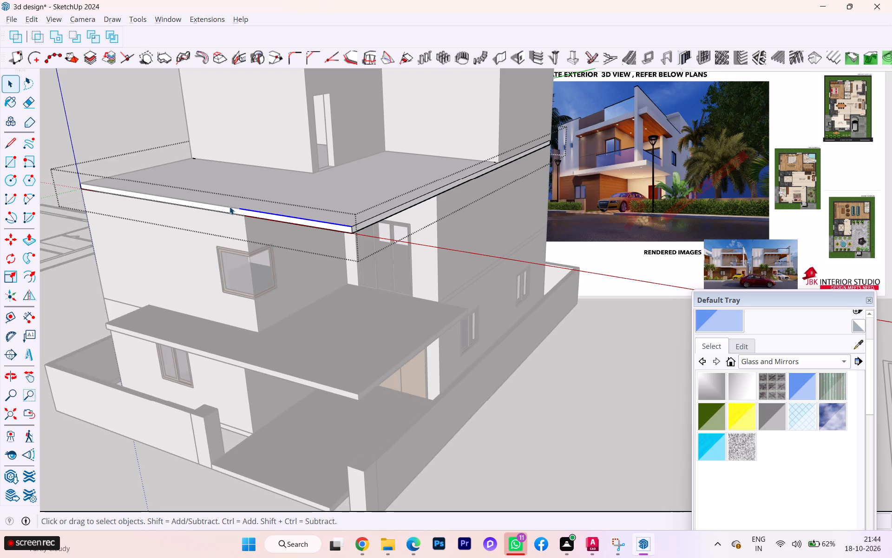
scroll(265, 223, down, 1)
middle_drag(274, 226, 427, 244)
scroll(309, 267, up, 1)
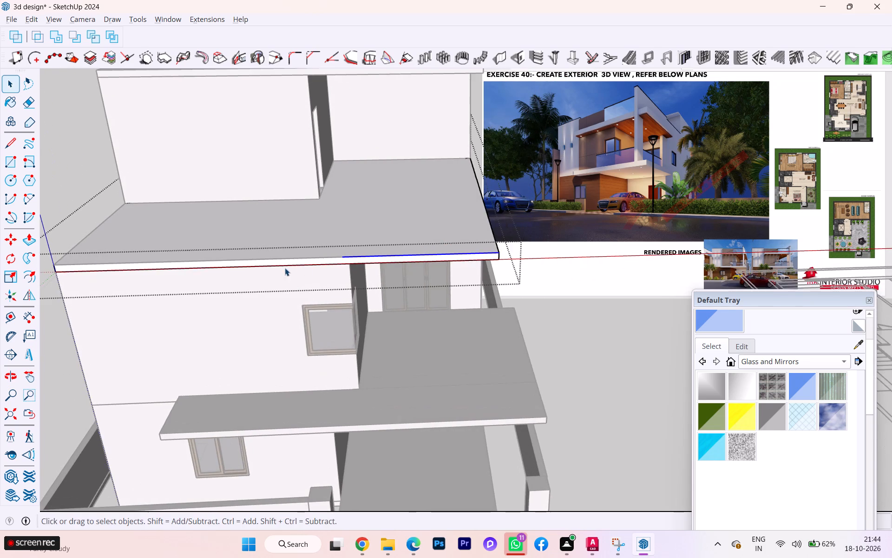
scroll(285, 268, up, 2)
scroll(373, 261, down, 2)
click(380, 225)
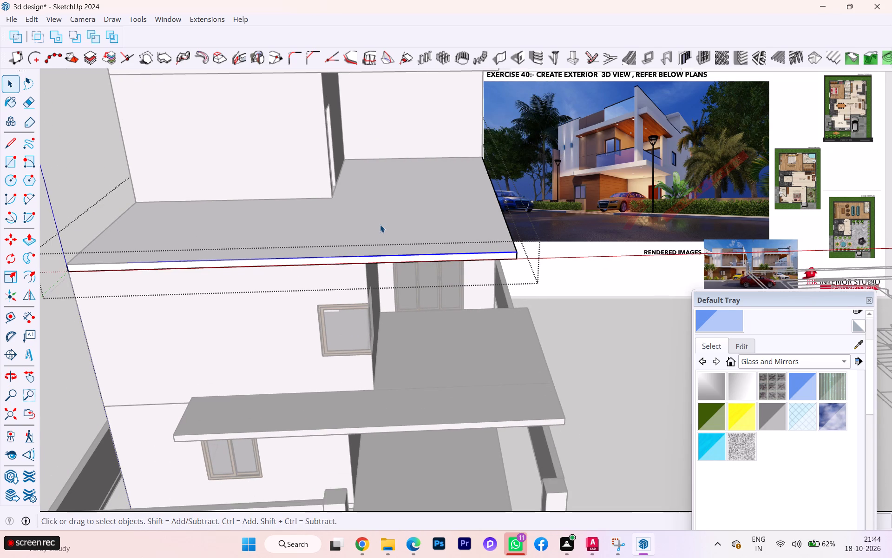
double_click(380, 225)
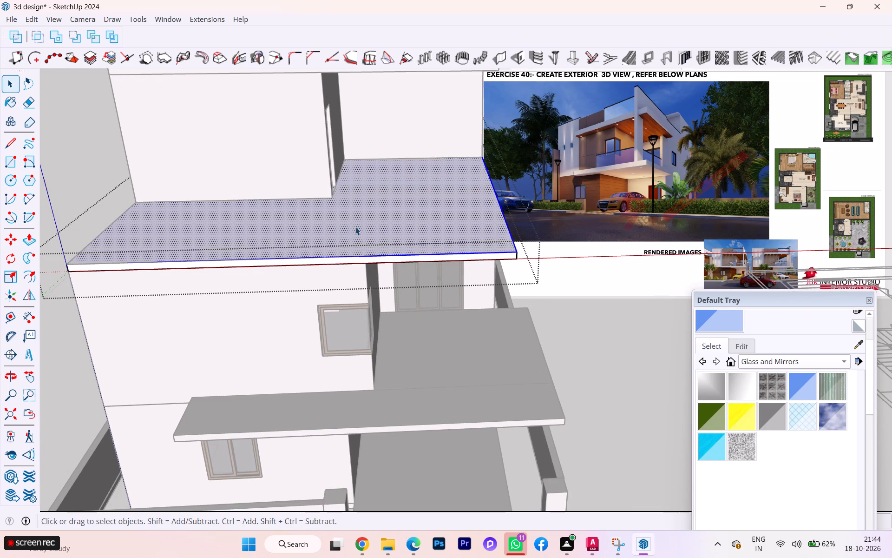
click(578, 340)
Copy the terrace slab's top face with its edges from inside the slab group and paste it in place outside the group.
click(335, 224)
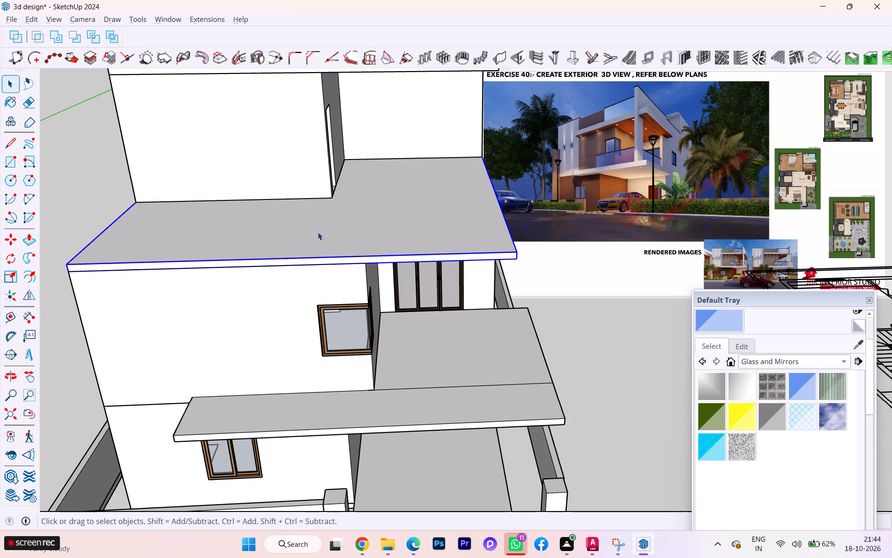
double_click(318, 232)
double_click(318, 232)
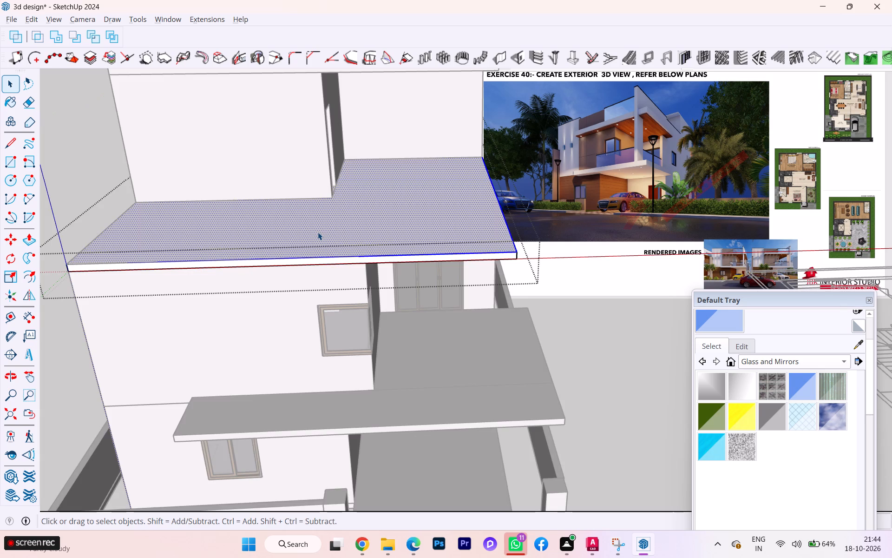
key(ctrl+c)
click(584, 338)
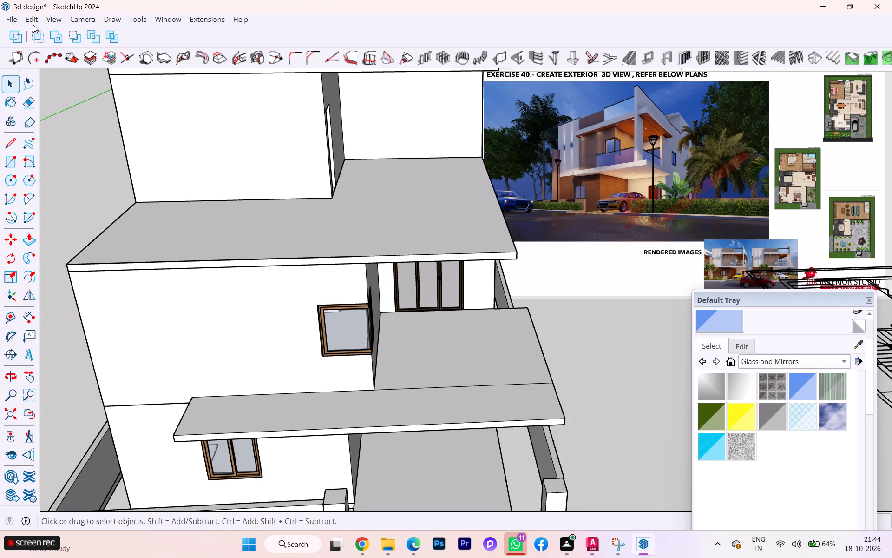
click(33, 22)
click(90, 112)
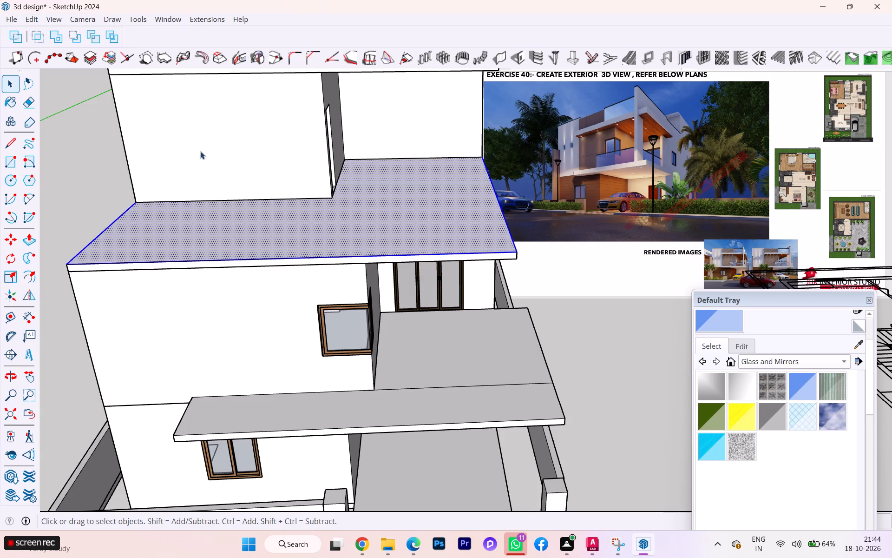
Place guides 6 inches inside the pasted terrace face's left side, front and right side edges.
scroll(118, 232, down, 2)
middle_drag(119, 234, 203, 271)
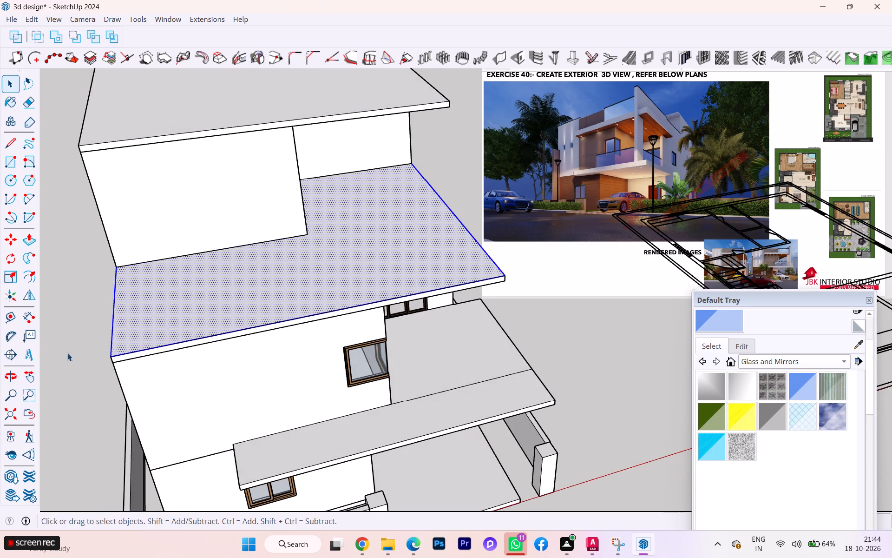
click(16, 317)
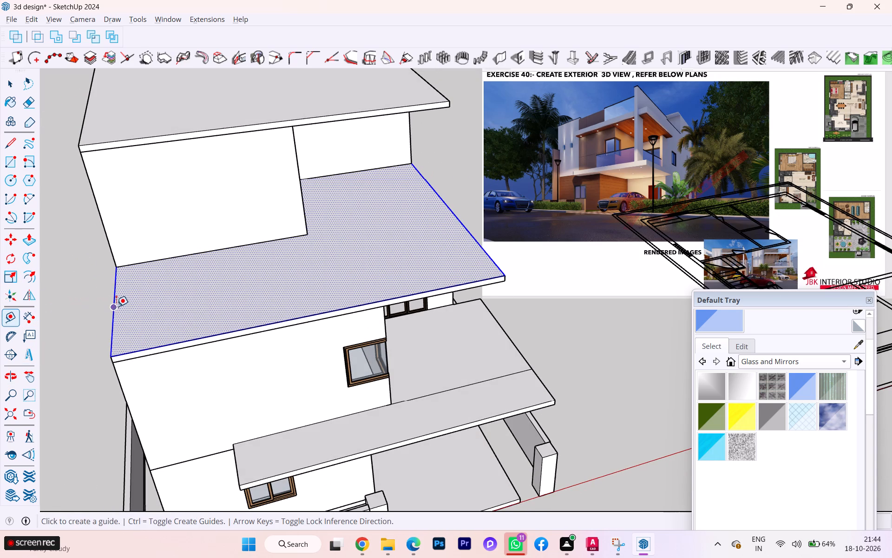
click(116, 307)
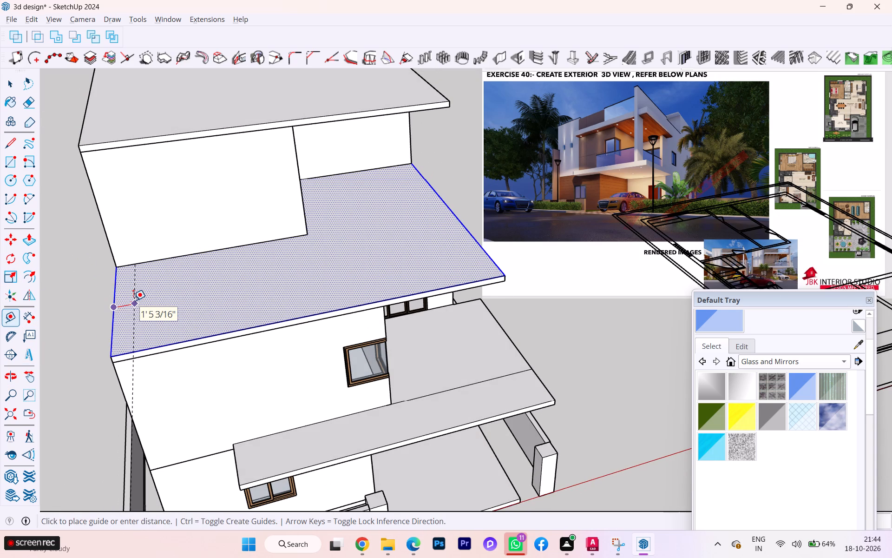
key(6)
key(Return)
click(146, 350)
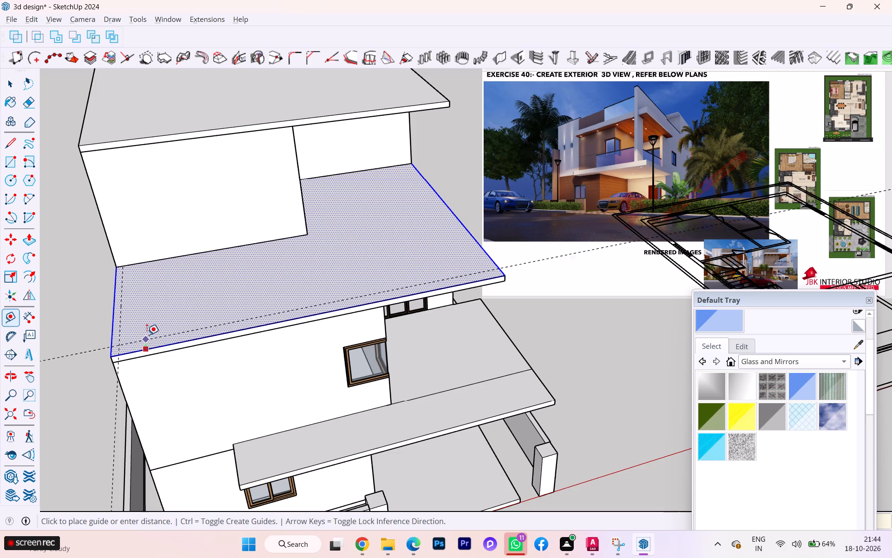
key(6)
key(Return)
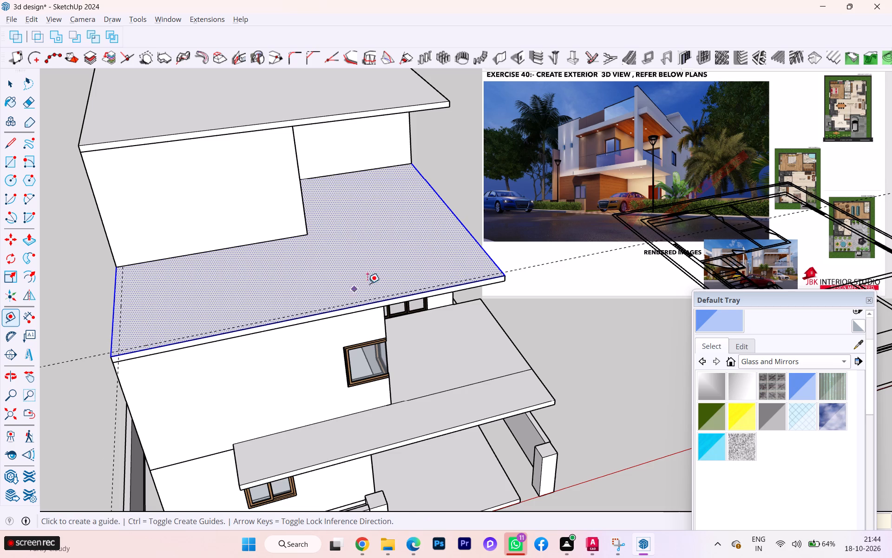
click(467, 233)
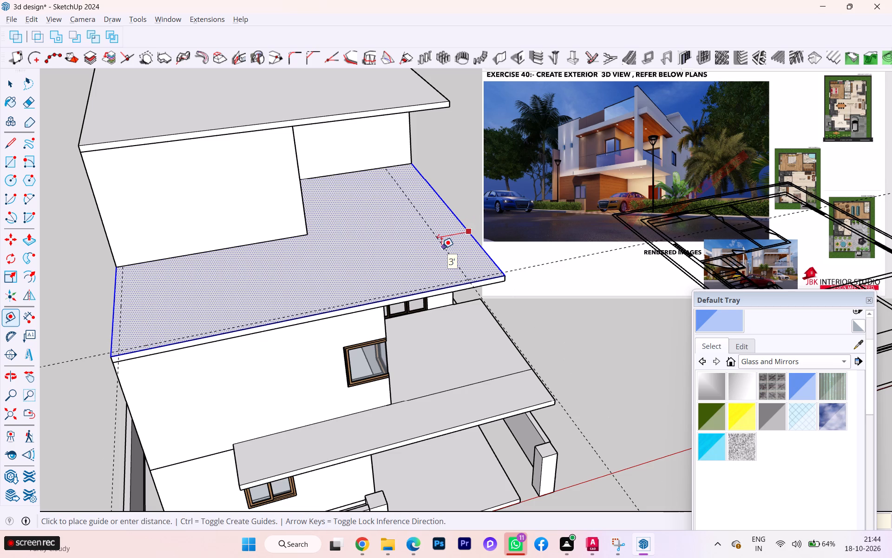
key(6)
key(Return)
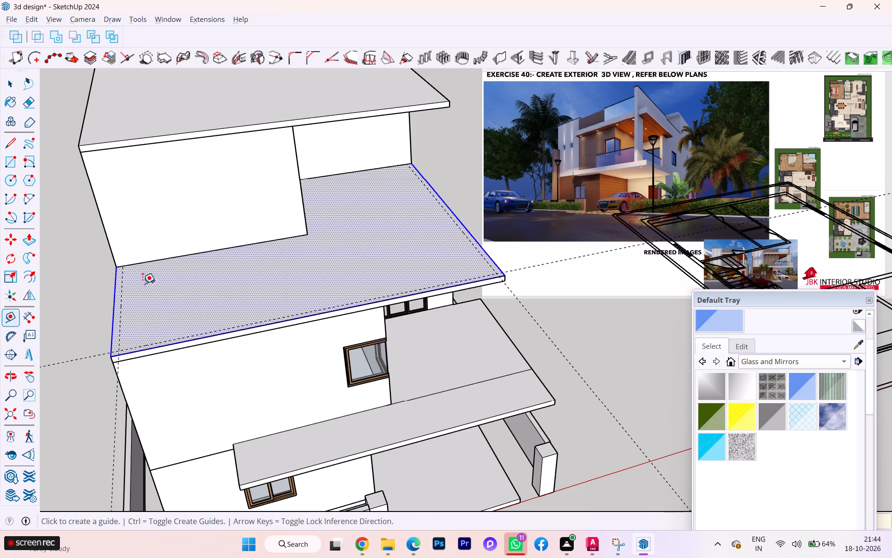
key(space)
Draw a 6-inch-wide rectangle along the terrace's left side edge, from the top-floor wall corner to the intersection of the guides near the front.
scroll(117, 296, up, 3)
scroll(112, 287, down, 1)
scroll(112, 287, up, 1)
scroll(112, 287, down, 1)
middle_drag(112, 286, 157, 259)
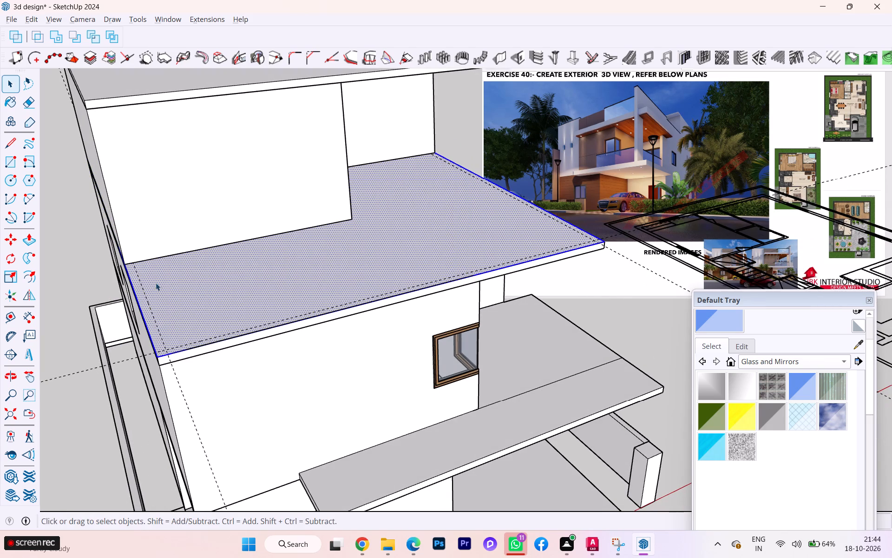
scroll(144, 286, up, 5)
scroll(138, 286, down, 1)
scroll(138, 286, up, 2)
middle_drag(134, 286, 121, 300)
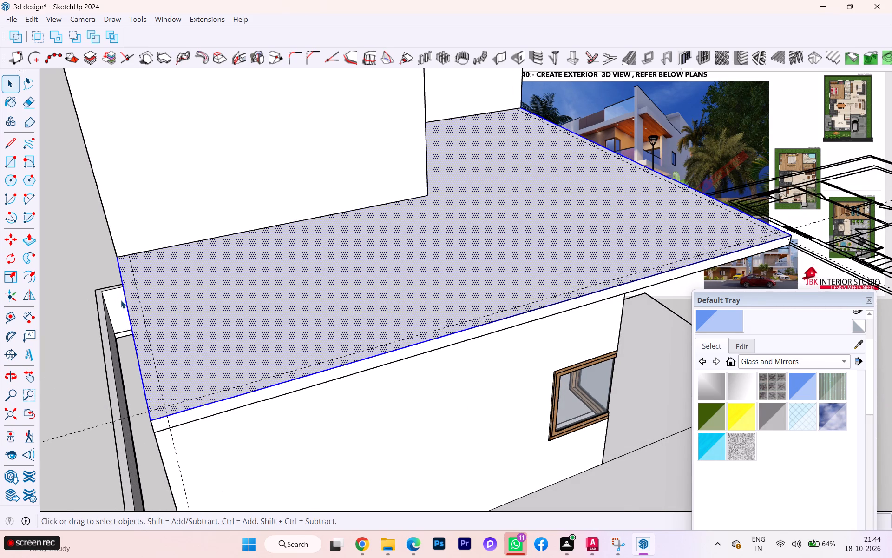
key(r)
scroll(122, 293, up, 1)
scroll(122, 293, down, 1)
scroll(123, 290, up, 1)
click(118, 257)
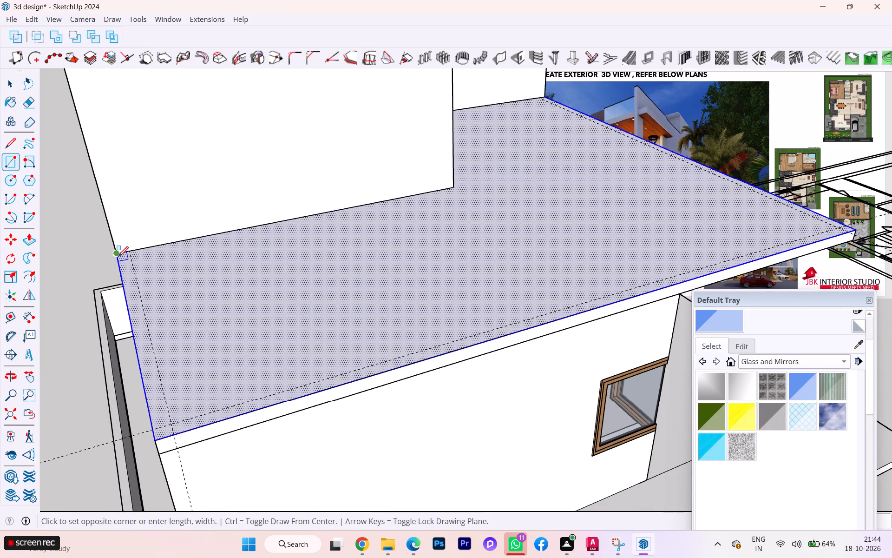
click(174, 425)
Push/Pull the strip along the terrace's left side edge up 3' as a parapet wall.
scroll(157, 406, down, 3)
key(v)
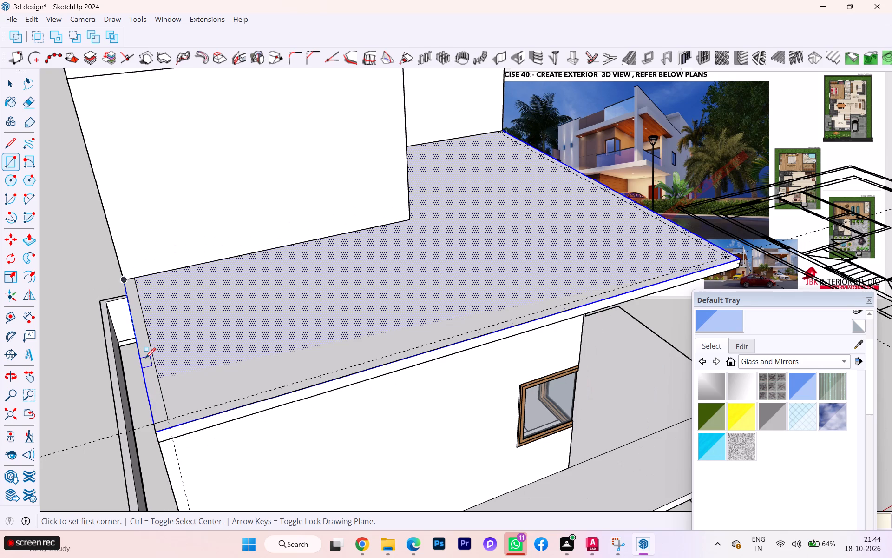
key(v)
key(p)
click(148, 357)
scroll(161, 277, down, 4)
middle_drag(179, 263, 214, 238)
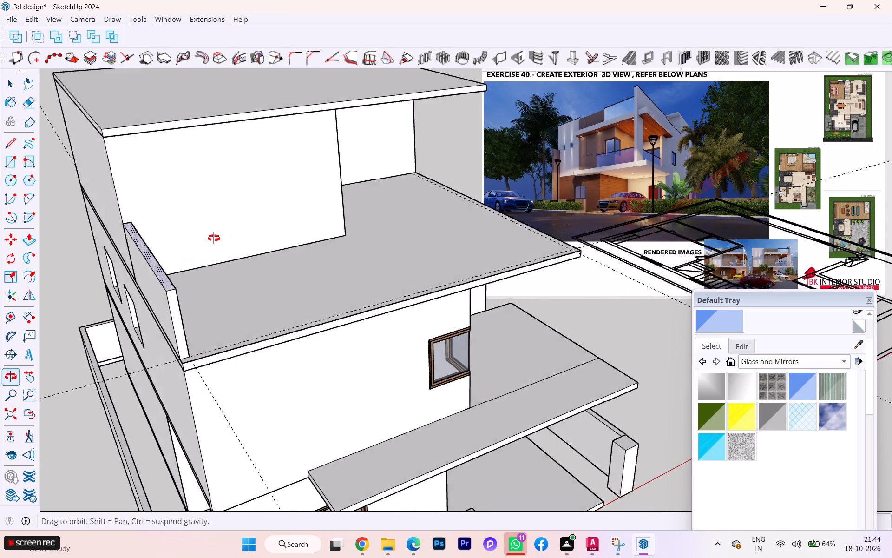
middle_drag(214, 238, 215, 238)
text(3')
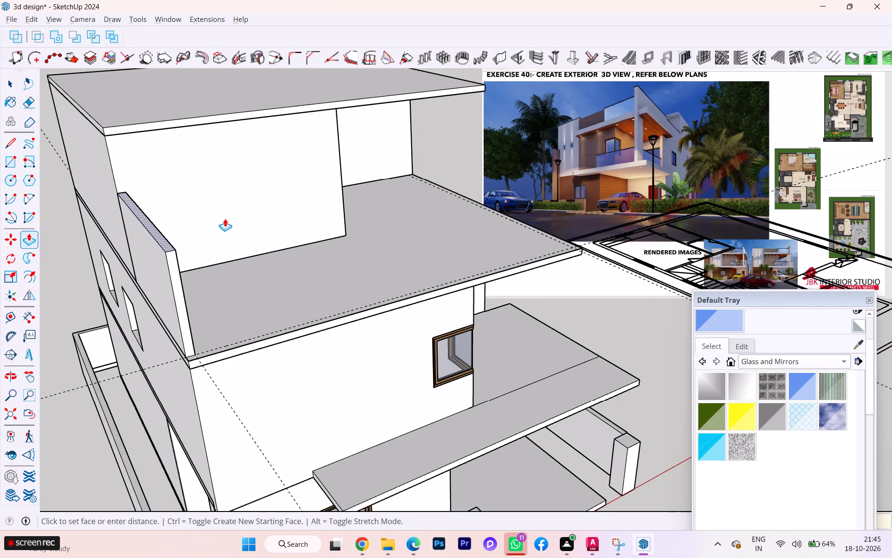
key(Return)
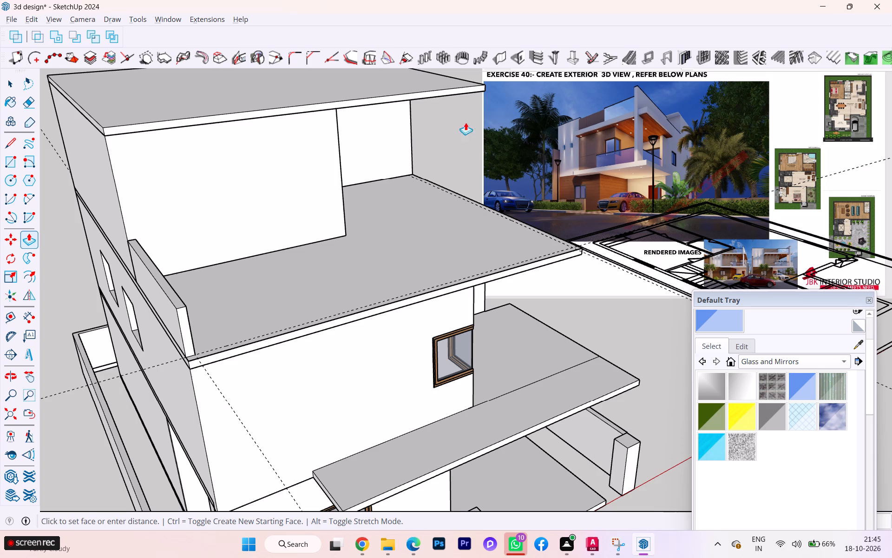
key(Escape)
key(Escape)
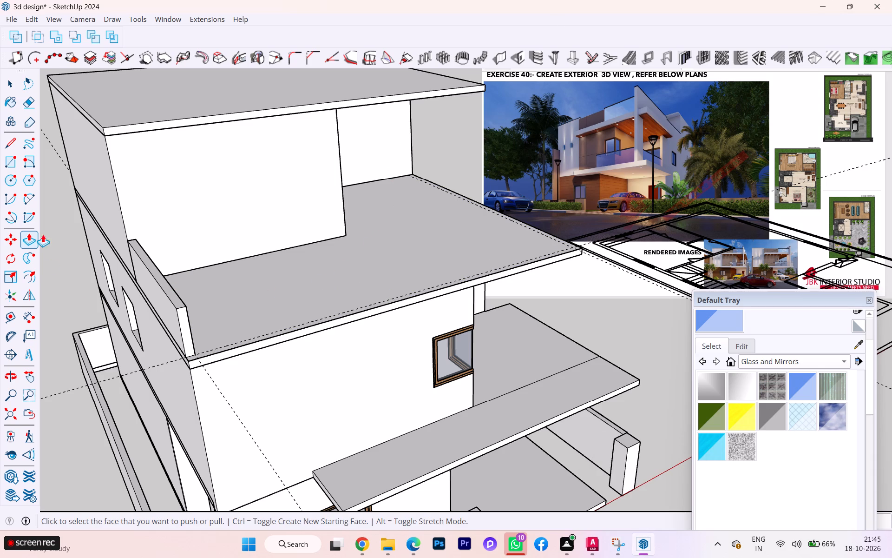
Place a vertical guide on the front wall, parallel to its left side edge, through the left back corner of the projecting slab below.
click(13, 315)
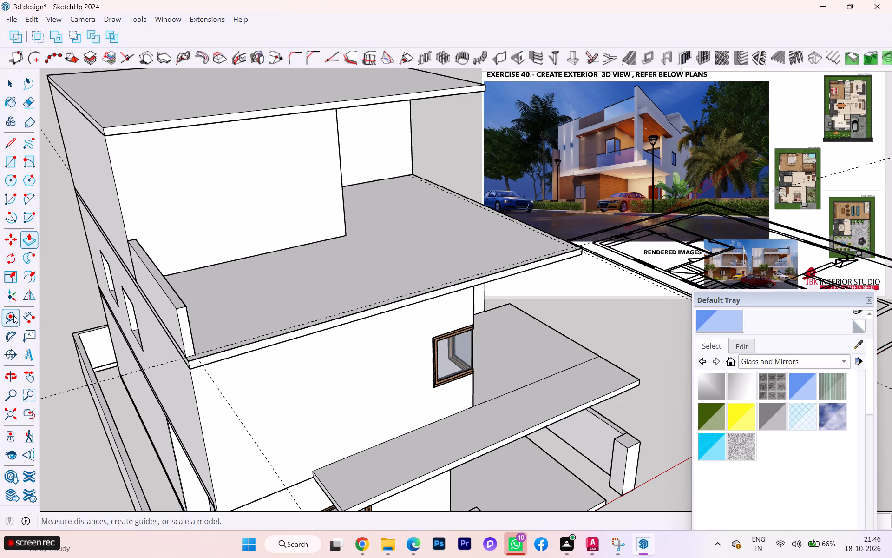
scroll(193, 357, up, 3)
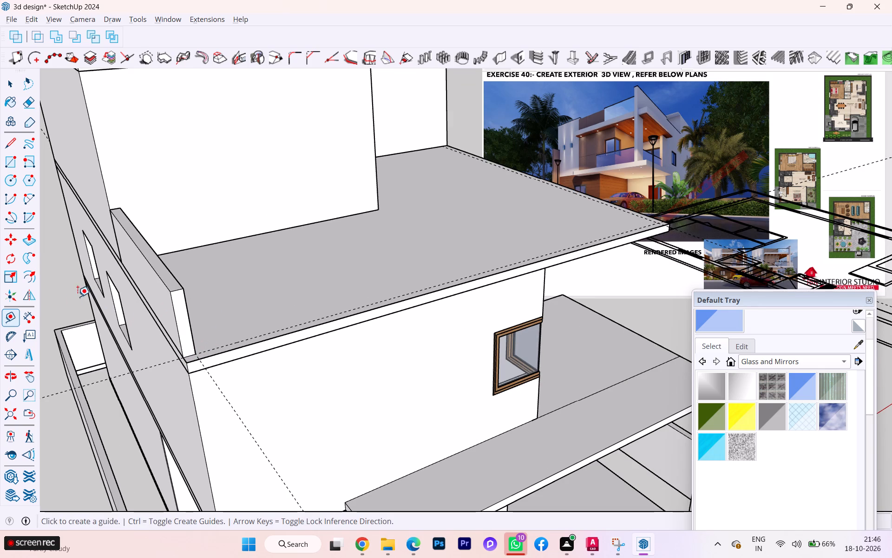
scroll(86, 302, down, 3)
scroll(216, 431, up, 1)
scroll(207, 366, down, 1)
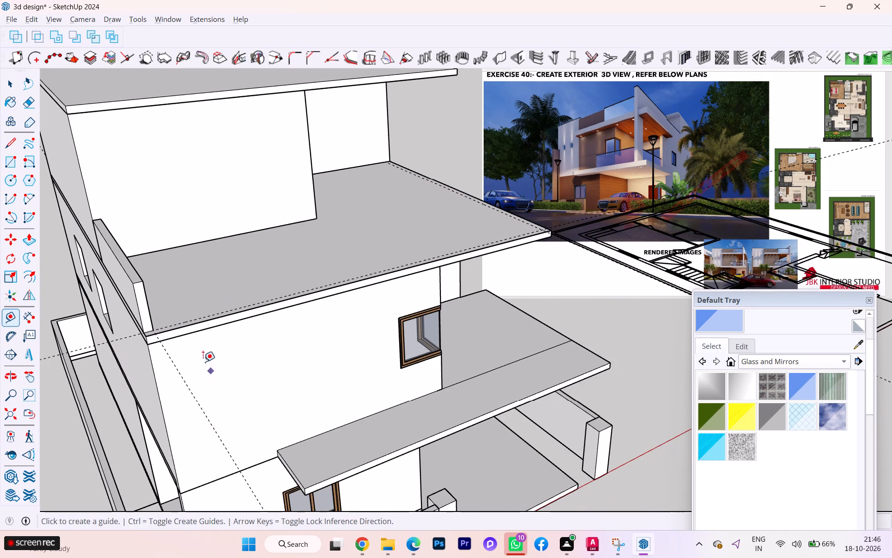
scroll(203, 362, down, 5)
scroll(255, 447, up, 2)
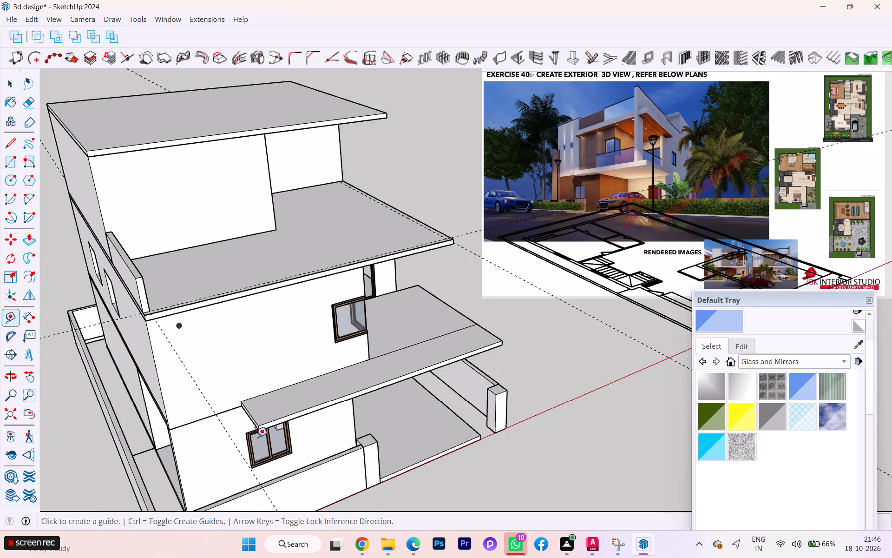
scroll(254, 428, up, 3)
click(238, 395)
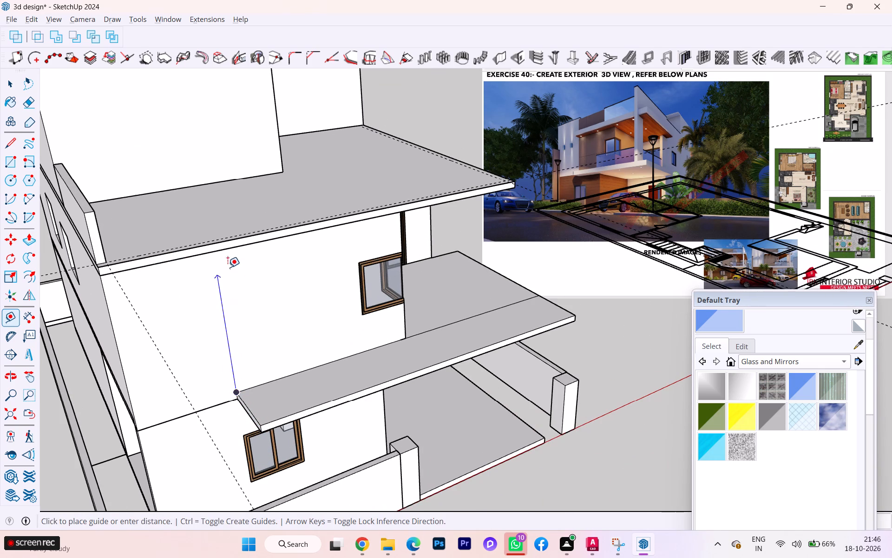
key(Escape)
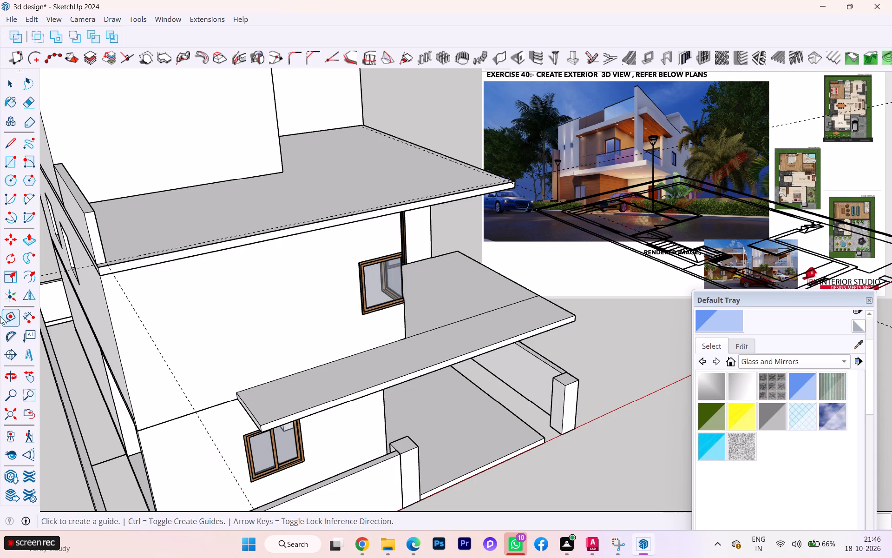
click(5, 325)
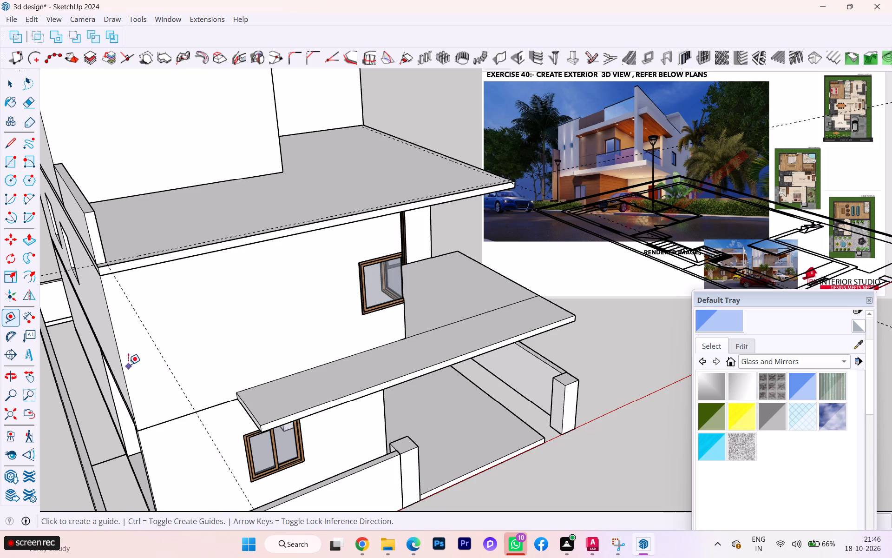
click(123, 362)
click(240, 391)
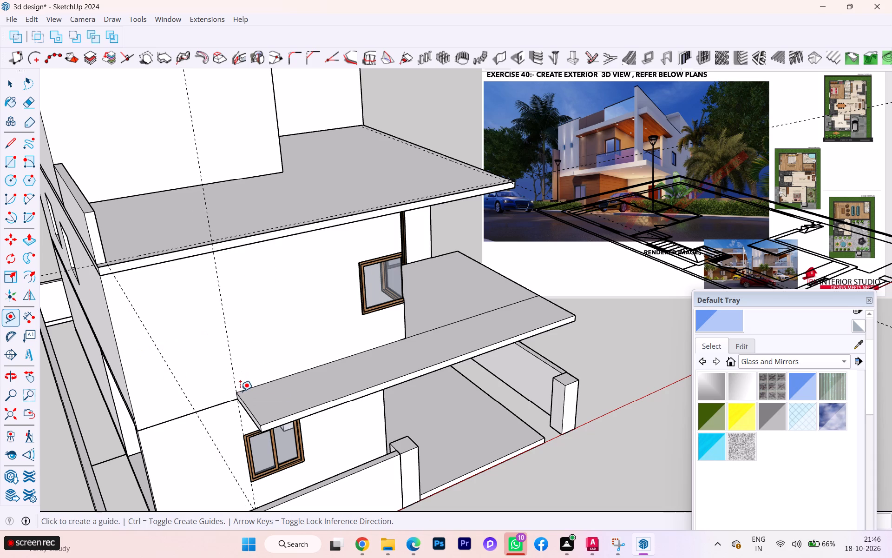
key(space)
Place a guide parallel to the terrace's left side edge, through the point where the vertical guide meets the slab's front edge.
scroll(243, 339, down, 1)
middle_drag(227, 349, 106, 376)
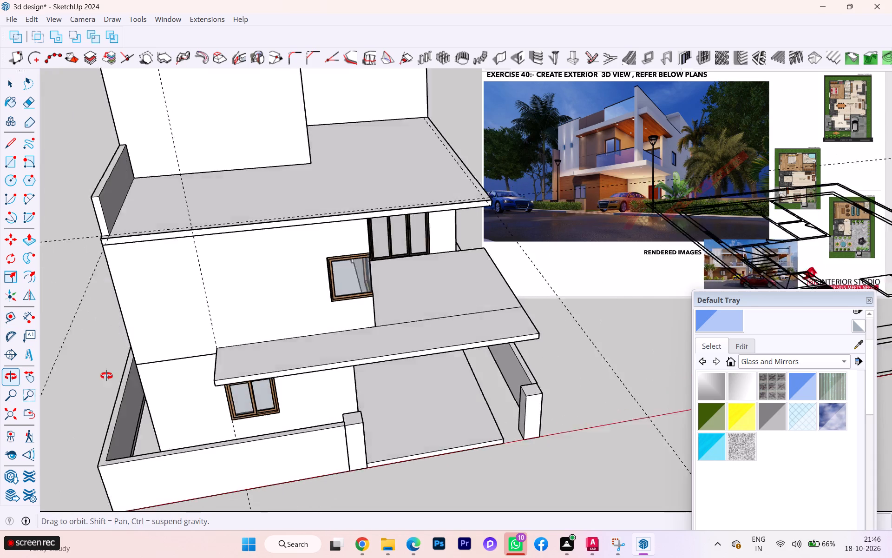
middle_drag(106, 376, 22, 392)
scroll(242, 294, down, 1)
middle_drag(242, 294, 41, 347)
scroll(228, 125, up, 4)
scroll(270, 135, up, 6)
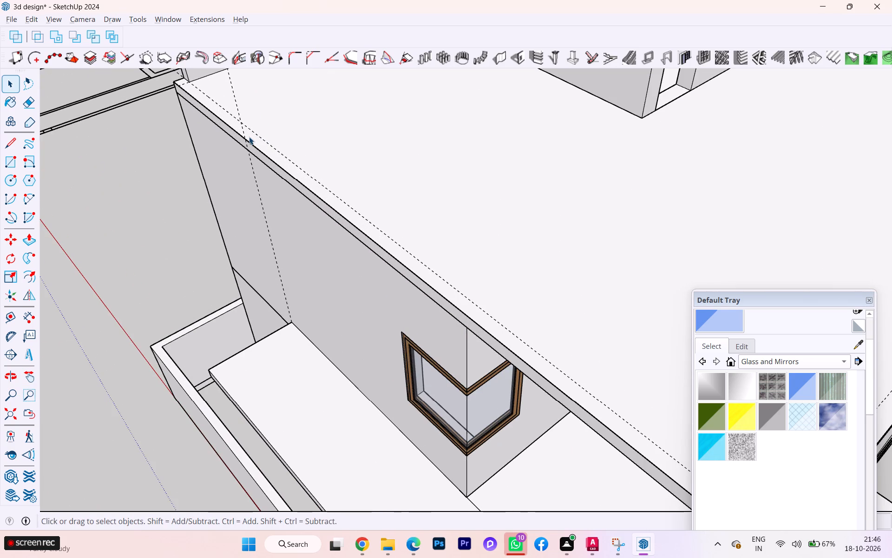
scroll(193, 96, down, 1)
middle_drag(200, 101, 319, 94)
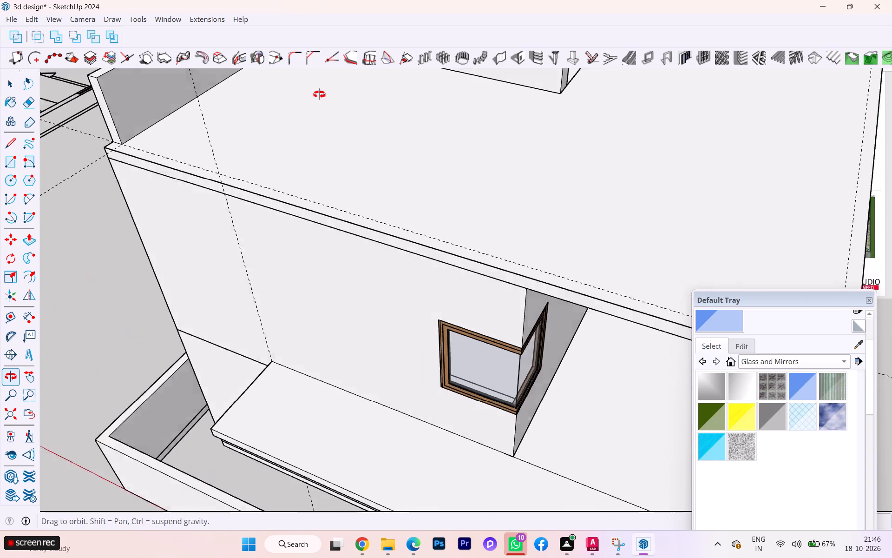
middle_drag(319, 94, 320, 95)
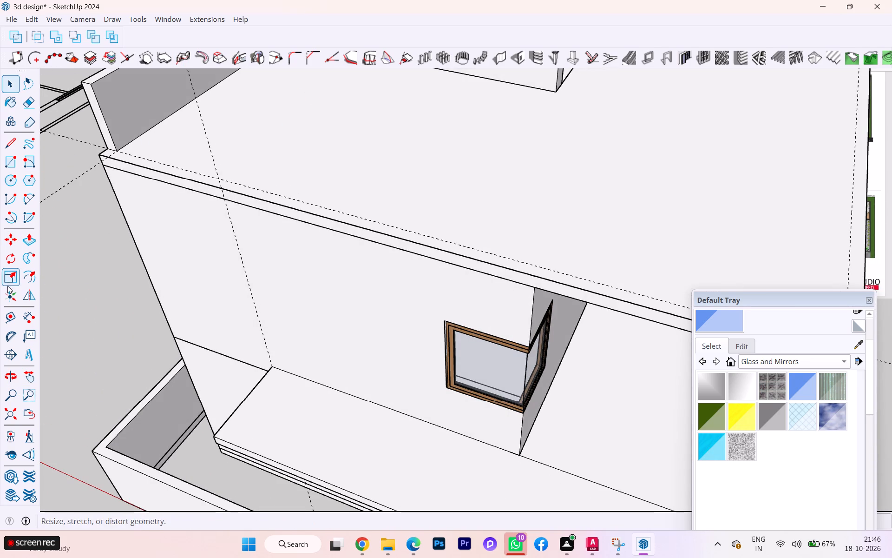
click(13, 318)
scroll(115, 154, down, 1)
scroll(115, 154, up, 6)
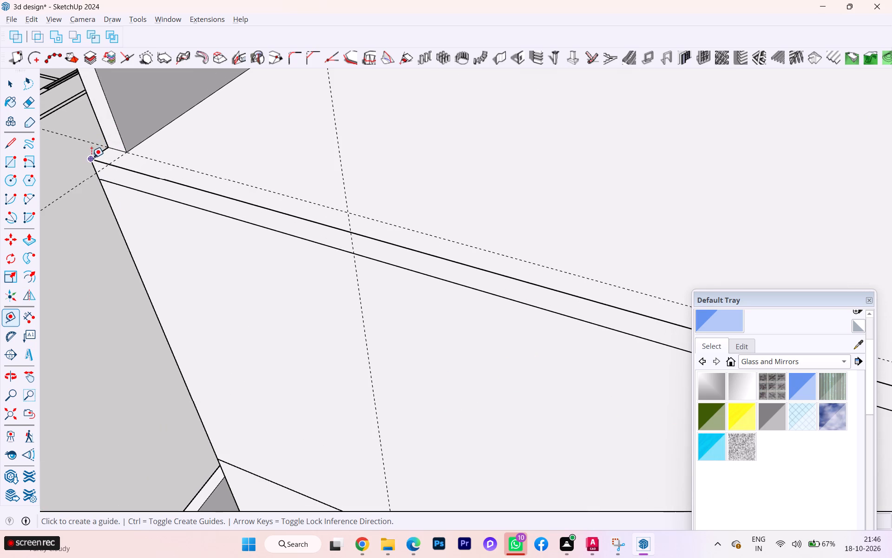
click(94, 152)
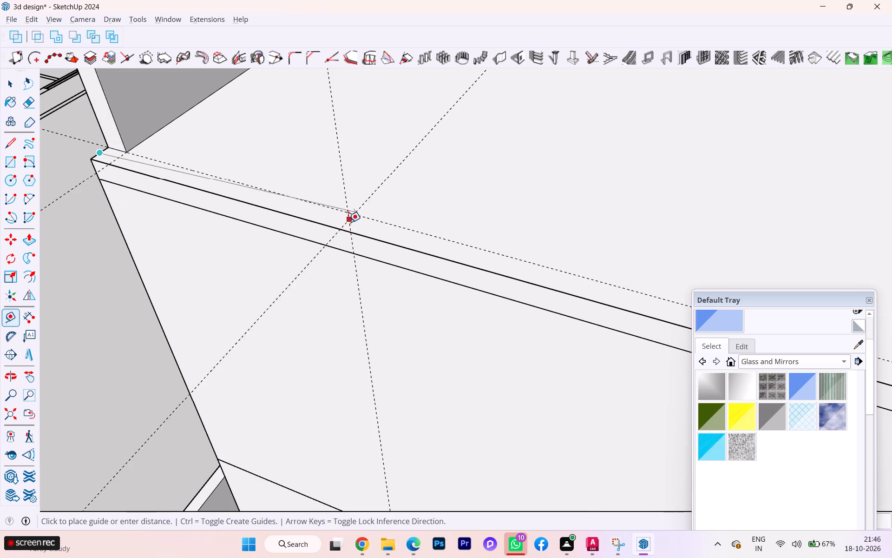
click(349, 230)
key(space)
Draw a narrow rectangle along the terrace's front edge, from the new guide's crossing with the inner front guide to above the corner-window wall corner.
scroll(348, 215, down, 2)
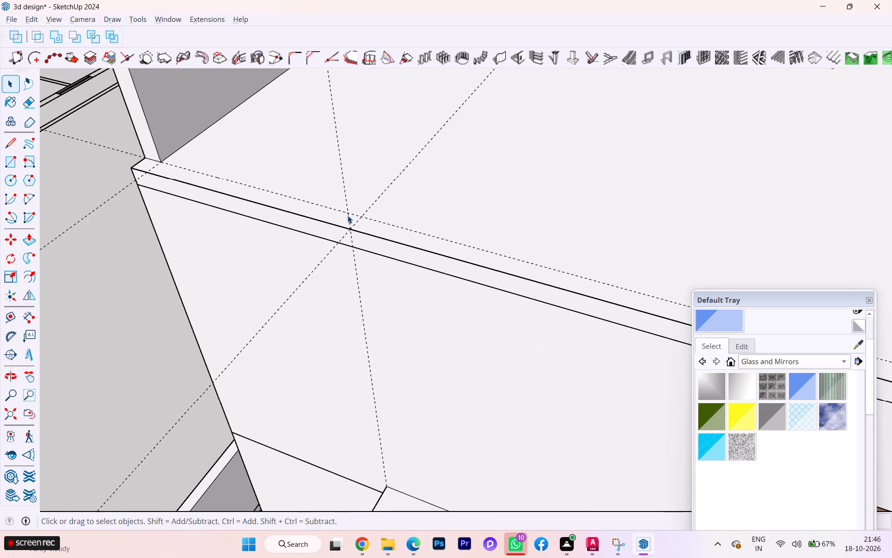
scroll(348, 215, down, 4)
scroll(305, 209, down, 2)
scroll(305, 209, up, 2)
scroll(305, 209, down, 3)
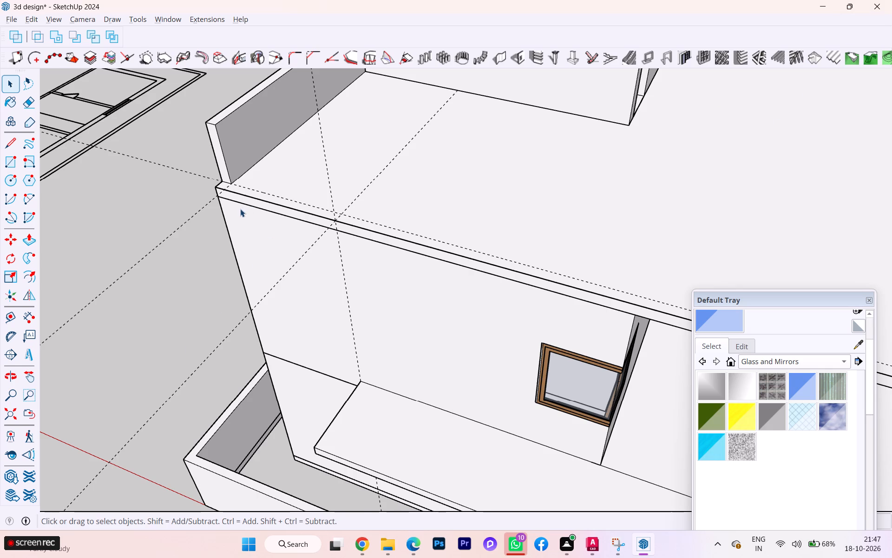
scroll(240, 209, down, 2)
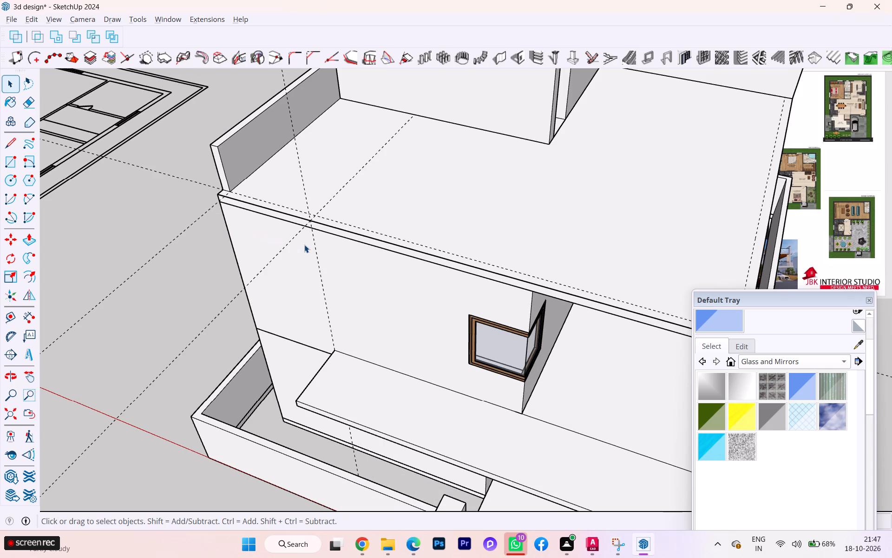
key(r)
scroll(317, 230, up, 1)
scroll(317, 230, down, 1)
scroll(317, 230, up, 2)
scroll(319, 227, down, 7)
scroll(319, 227, up, 3)
scroll(318, 219, down, 1)
scroll(318, 219, up, 1)
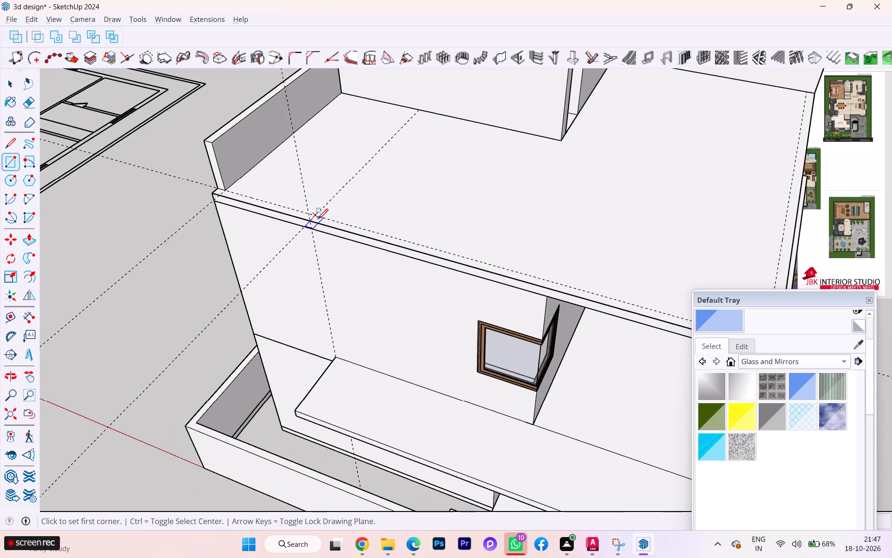
scroll(318, 219, up, 1)
click(315, 215)
scroll(391, 238, down, 2)
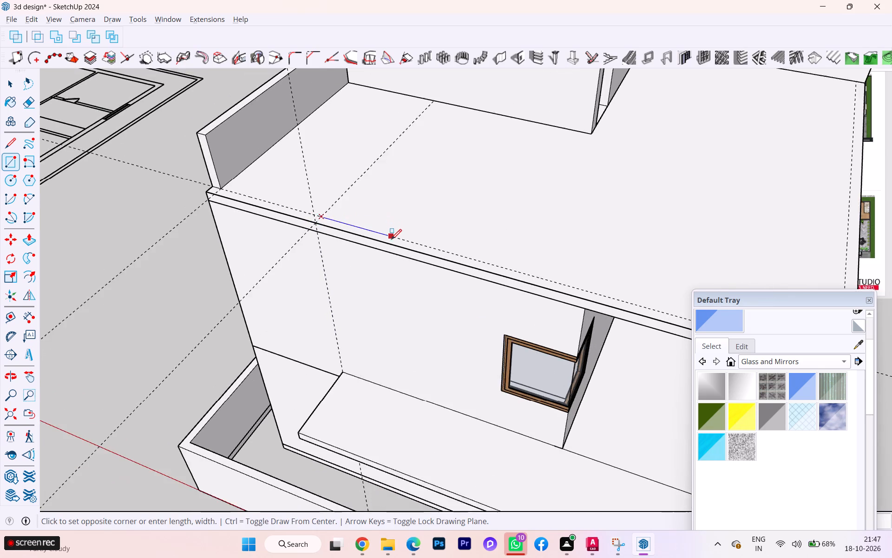
scroll(391, 239, down, 8)
scroll(389, 244, up, 1)
scroll(389, 244, down, 2)
scroll(389, 244, up, 1)
scroll(389, 244, down, 5)
scroll(389, 244, up, 3)
scroll(389, 244, down, 5)
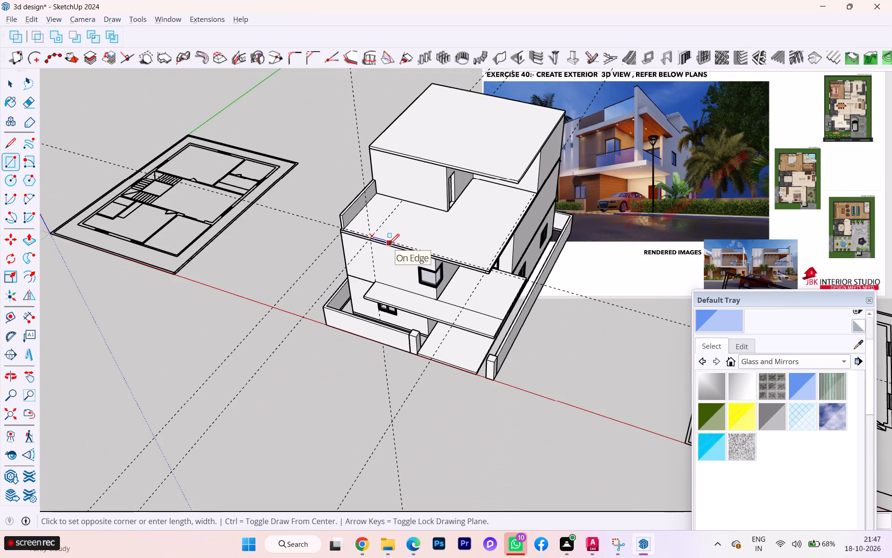
scroll(412, 252, up, 6)
scroll(430, 257, down, 3)
scroll(431, 257, up, 2)
scroll(439, 260, down, 3)
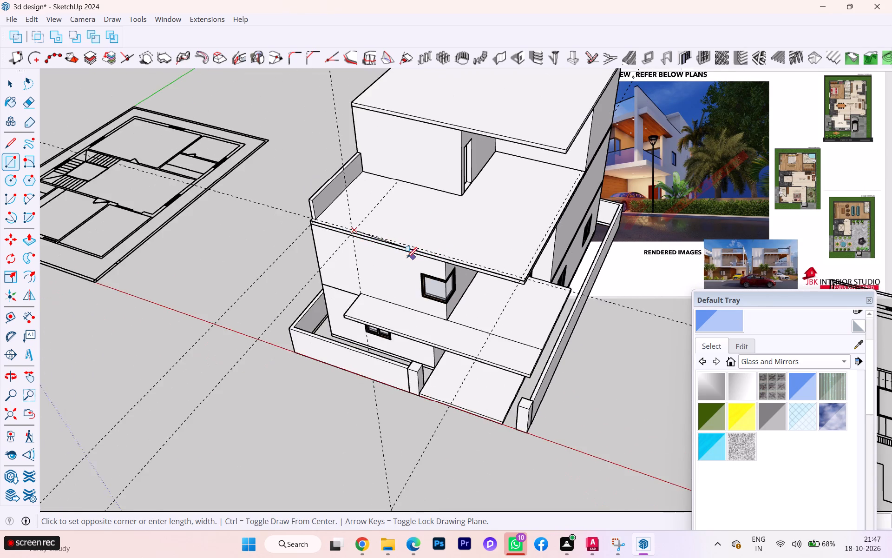
scroll(407, 258, down, 1)
scroll(407, 258, up, 1)
scroll(407, 258, down, 3)
scroll(399, 256, up, 2)
scroll(399, 256, down, 2)
scroll(408, 260, up, 8)
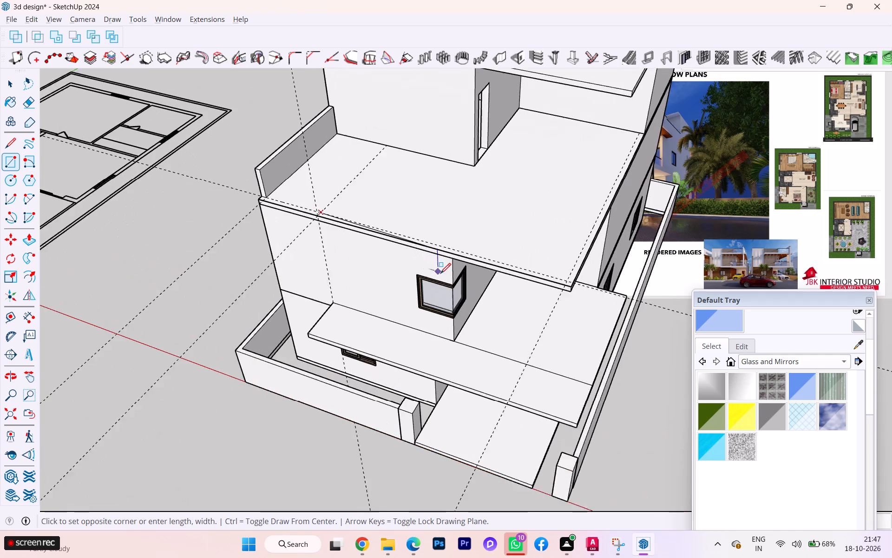
scroll(440, 273, up, 5)
scroll(411, 266, down, 4)
scroll(391, 258, up, 2)
scroll(391, 258, down, 4)
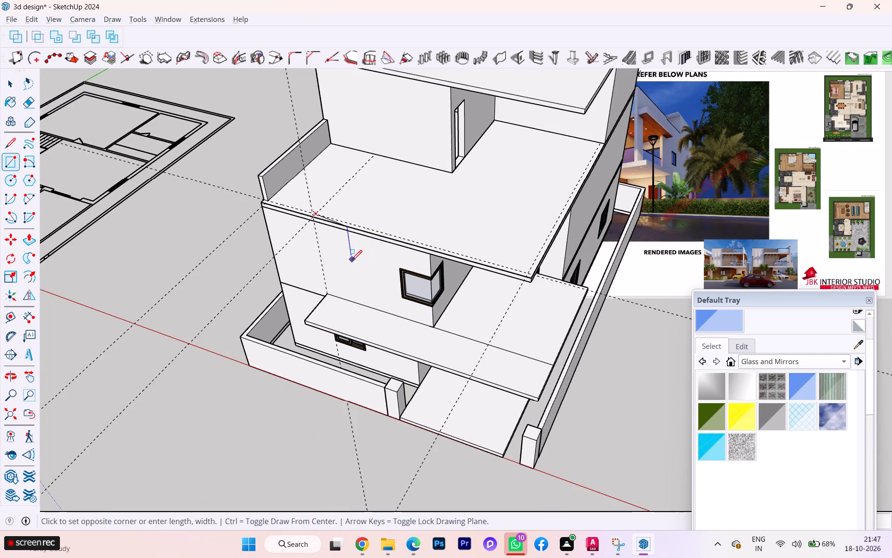
scroll(387, 262, up, 7)
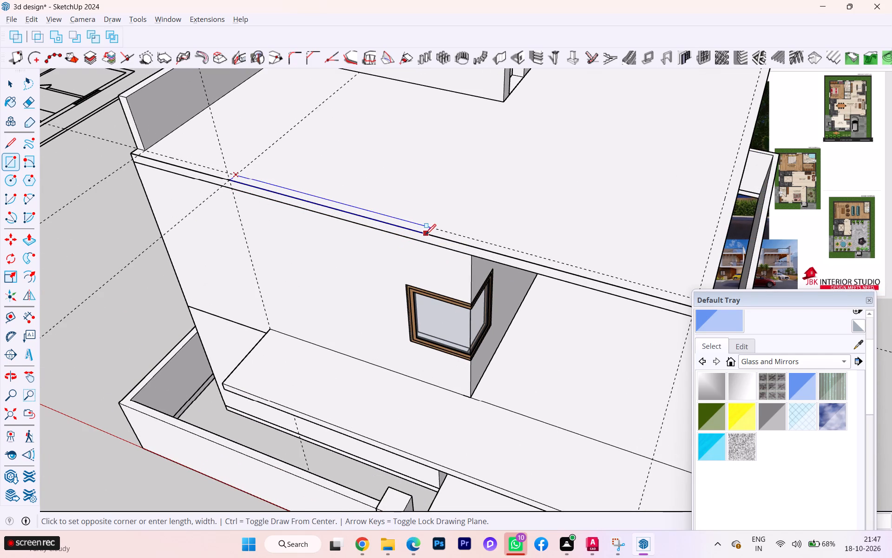
scroll(426, 234, down, 2)
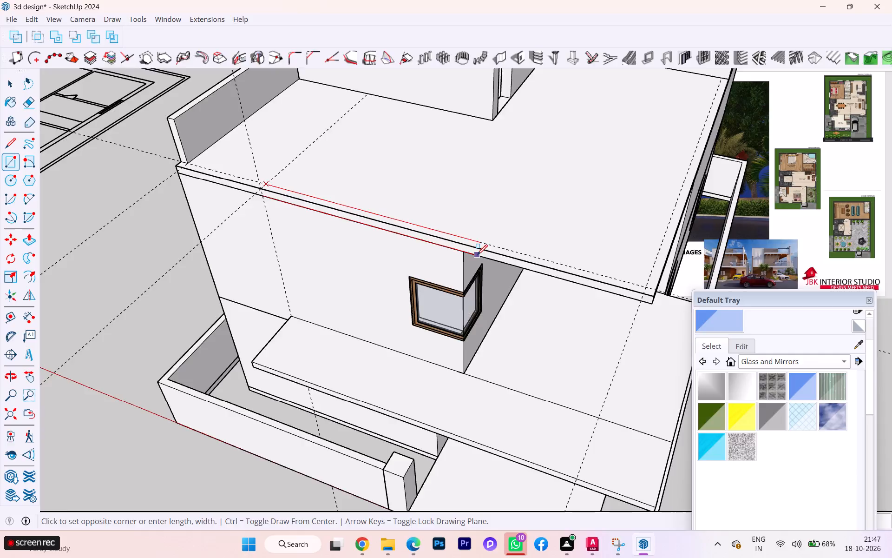
click(464, 247)
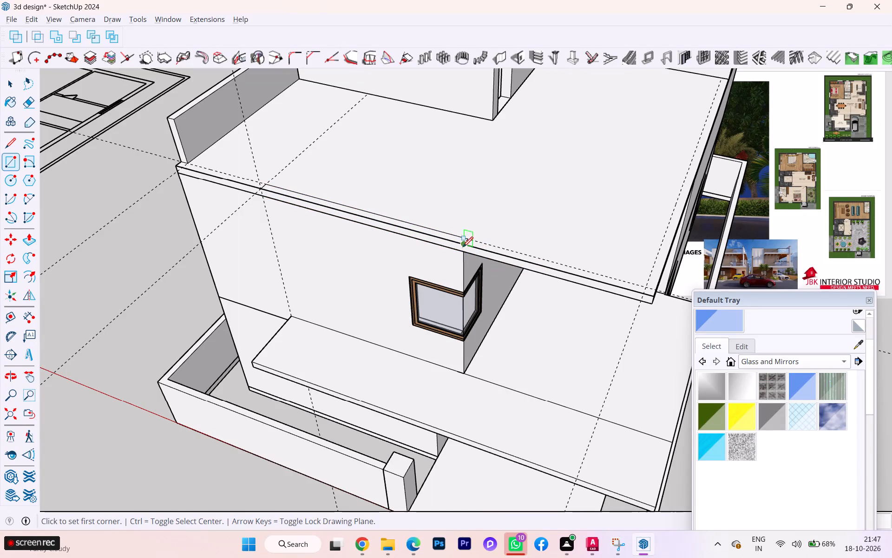
key(space)
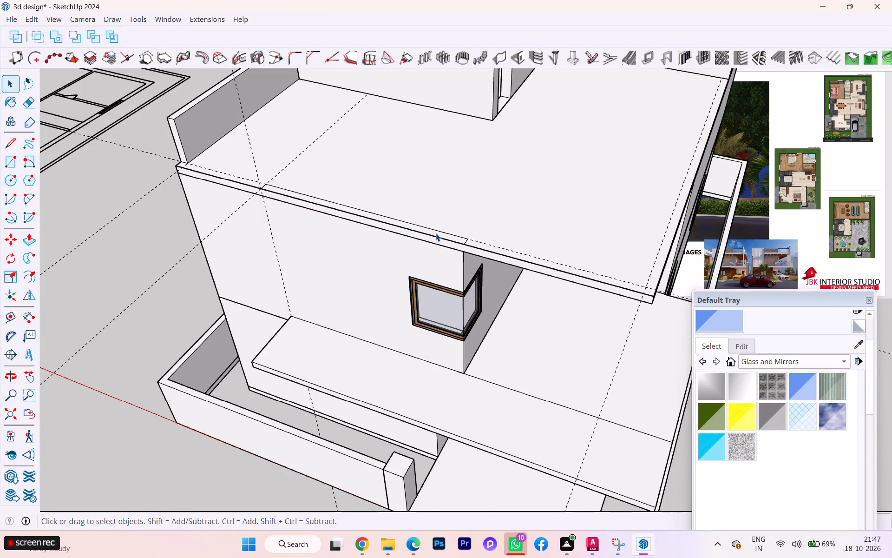
click(436, 233)
click(435, 236)
Draw a 6-inch-wide rectangle along the terrace's right side edge, from the guide's start at the top-floor wall to the front right corner.
scroll(435, 236, down, 18)
scroll(352, 259, up, 1)
scroll(351, 259, down, 7)
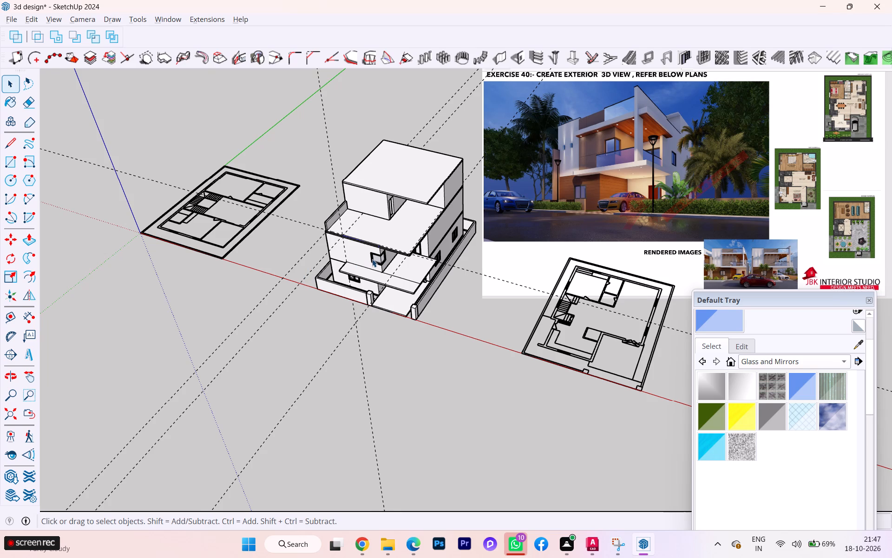
scroll(373, 259, down, 1)
middle_drag(382, 259, 479, 245)
scroll(367, 264, down, 1)
scroll(367, 264, up, 4)
scroll(367, 264, down, 1)
scroll(367, 264, up, 4)
scroll(426, 246, down, 4)
scroll(426, 246, up, 5)
scroll(418, 251, down, 2)
scroll(418, 251, up, 4)
scroll(418, 251, down, 3)
scroll(417, 251, up, 3)
scroll(365, 278, up, 6)
scroll(363, 279, down, 1)
scroll(362, 279, up, 8)
scroll(338, 286, down, 4)
scroll(336, 286, up, 2)
scroll(335, 286, down, 2)
scroll(327, 286, up, 1)
scroll(327, 286, down, 2)
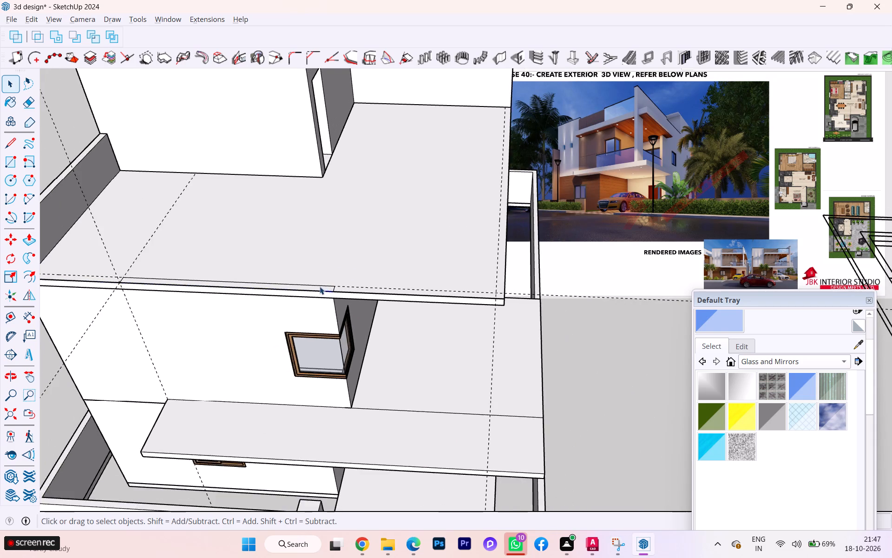
scroll(320, 286, down, 1)
scroll(320, 286, up, 8)
scroll(320, 286, down, 4)
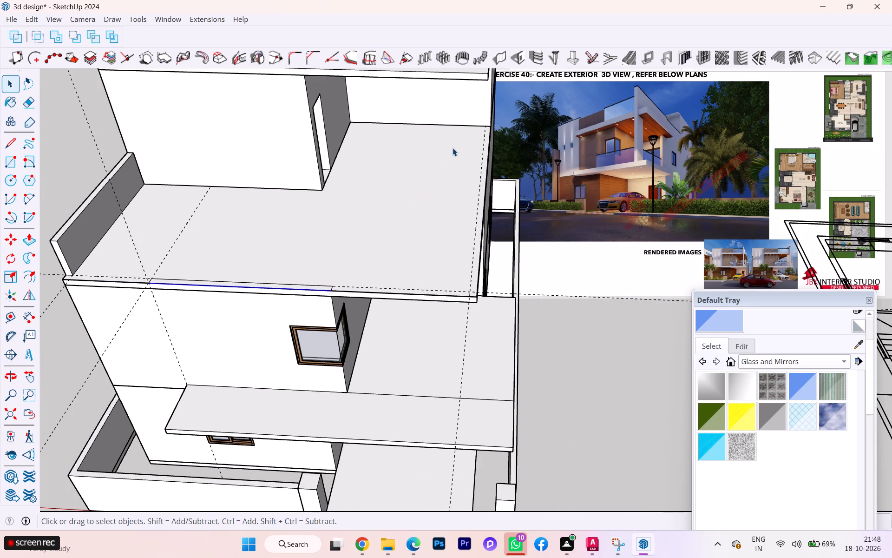
key(r)
scroll(467, 144, up, 4)
click(494, 120)
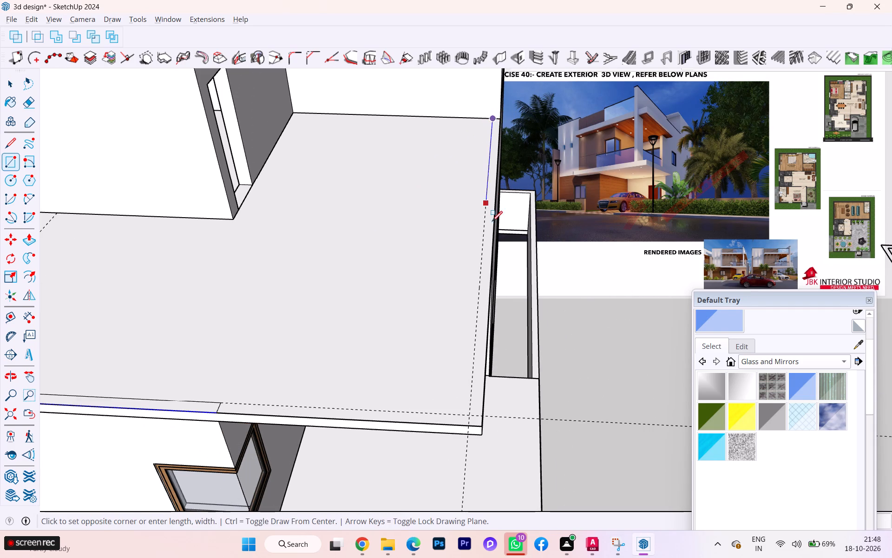
click(479, 428)
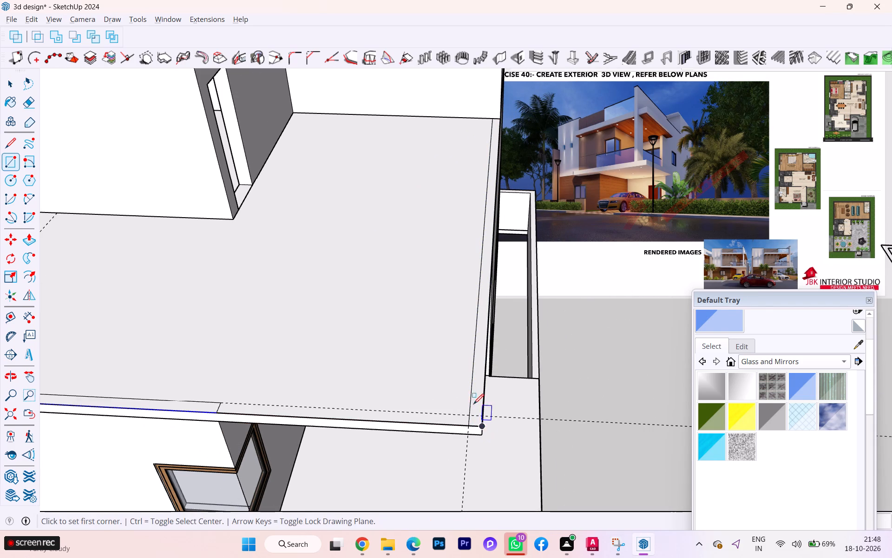
Push/Pull the strip along the terrace's right side edge up 3' as a parapet wall.
key(space)
click(477, 386)
key(p)
click(477, 383)
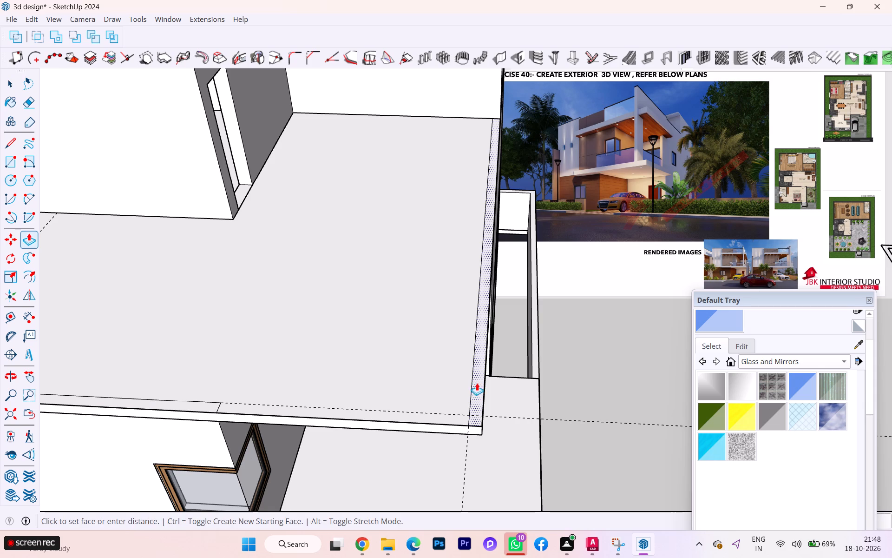
text(3')
key(Return)
scroll(531, 291, down, 5)
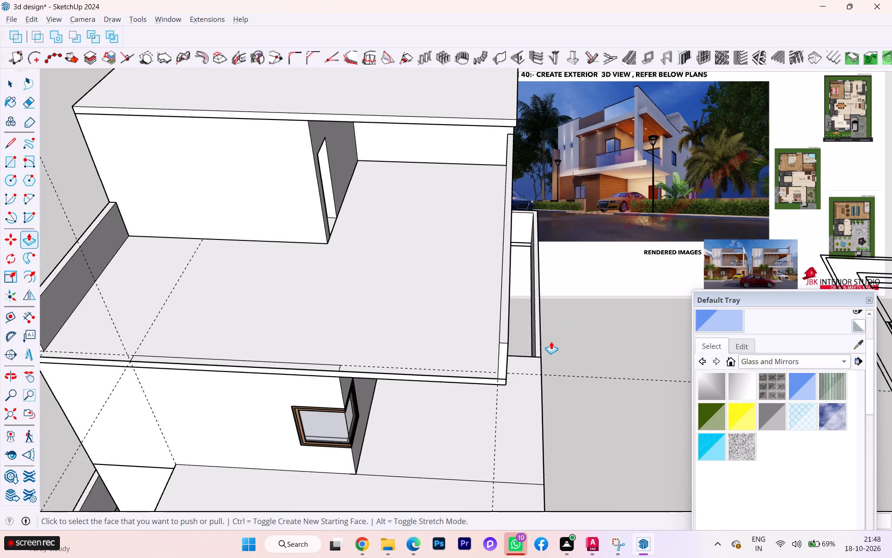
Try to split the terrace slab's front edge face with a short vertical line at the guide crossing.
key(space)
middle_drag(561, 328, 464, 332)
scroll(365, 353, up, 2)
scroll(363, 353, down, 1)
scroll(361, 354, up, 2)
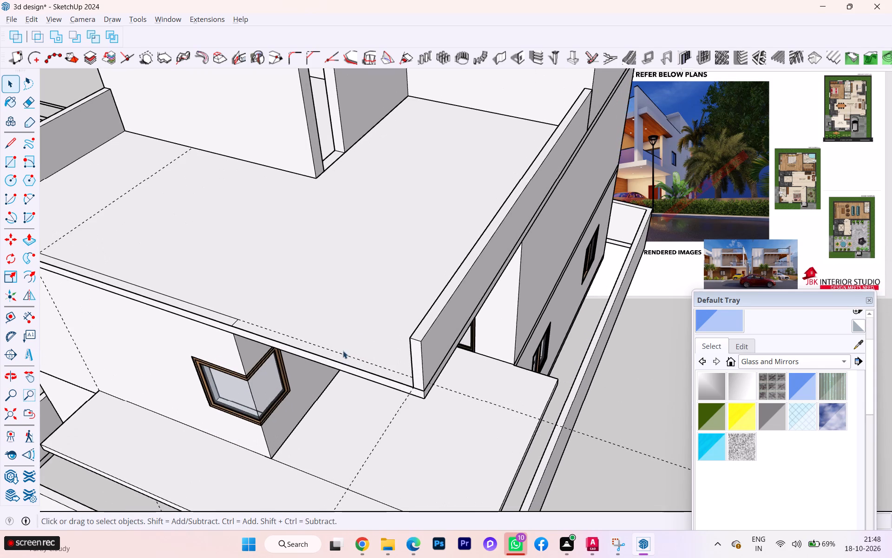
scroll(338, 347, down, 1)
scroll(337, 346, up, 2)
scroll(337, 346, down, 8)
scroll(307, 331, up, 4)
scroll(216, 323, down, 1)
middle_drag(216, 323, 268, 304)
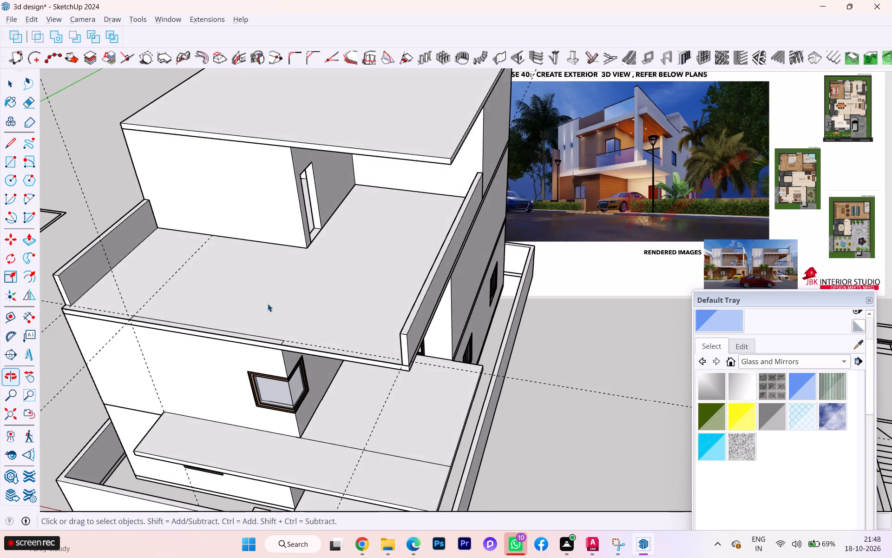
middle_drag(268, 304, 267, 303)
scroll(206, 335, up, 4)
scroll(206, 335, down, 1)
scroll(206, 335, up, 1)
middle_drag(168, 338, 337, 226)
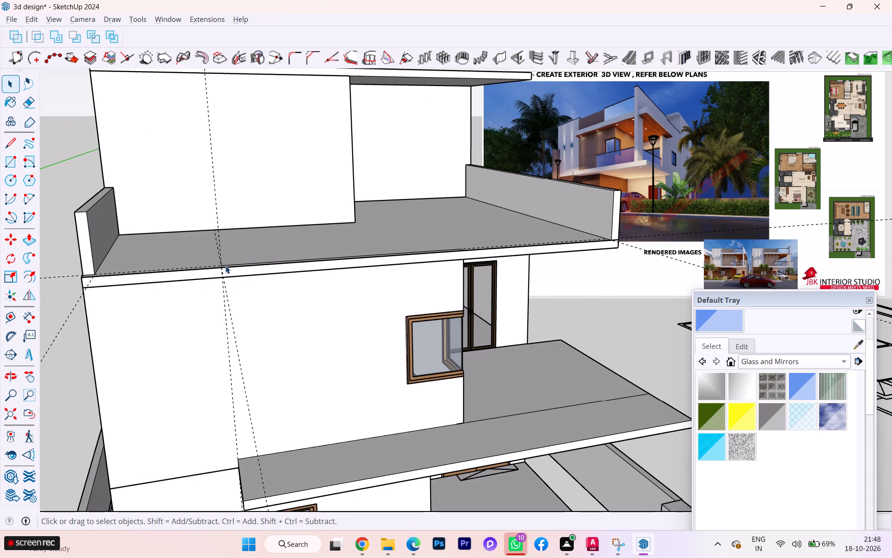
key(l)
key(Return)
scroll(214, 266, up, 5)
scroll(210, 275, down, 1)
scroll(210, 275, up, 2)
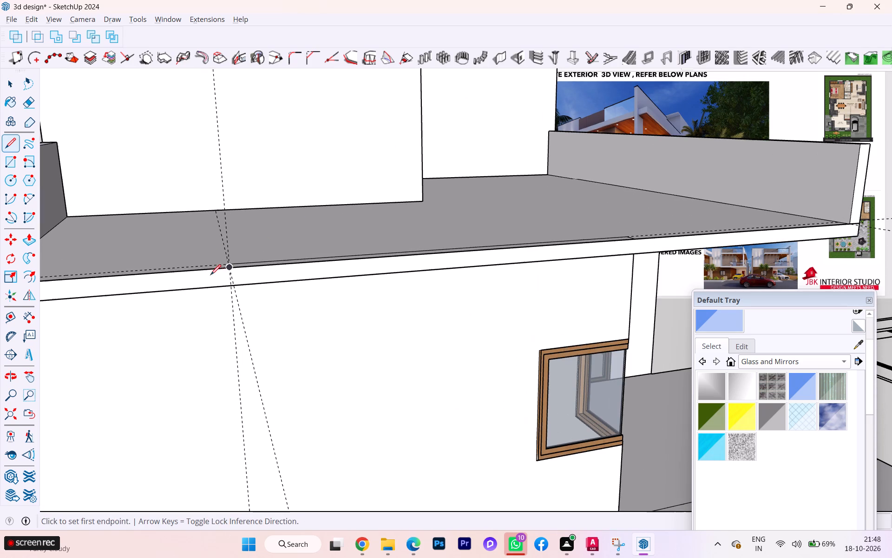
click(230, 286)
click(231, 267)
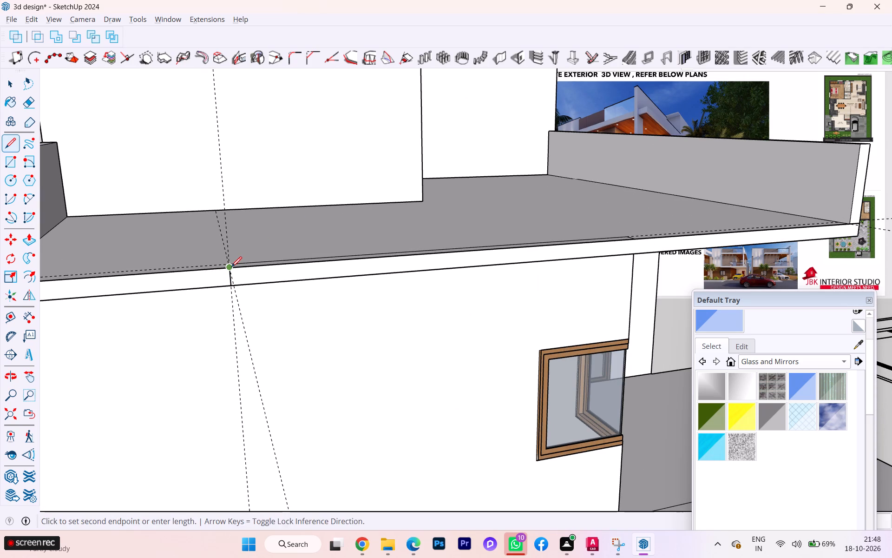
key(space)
Open the terrace slab for editing and draw a vertical line across its front edge face at the vertical guide.
click(266, 278)
click(270, 272)
click(270, 272)
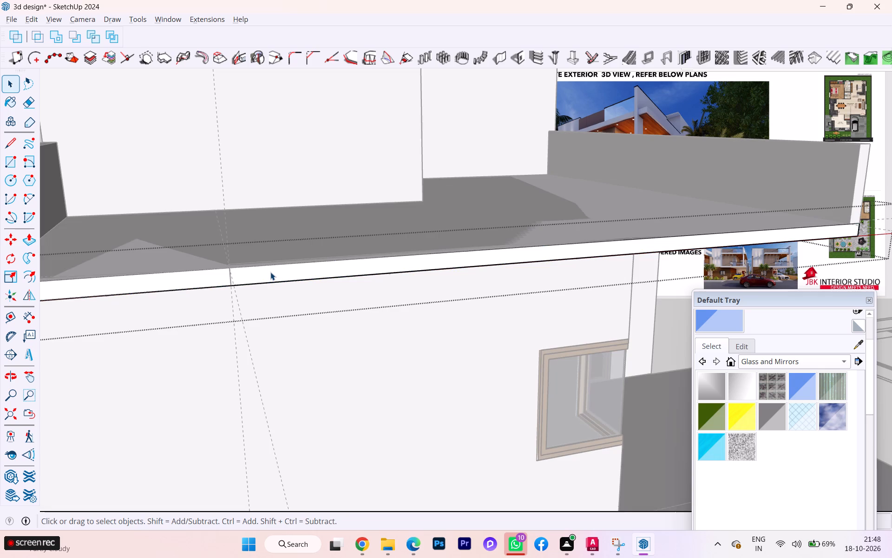
double_click(265, 277)
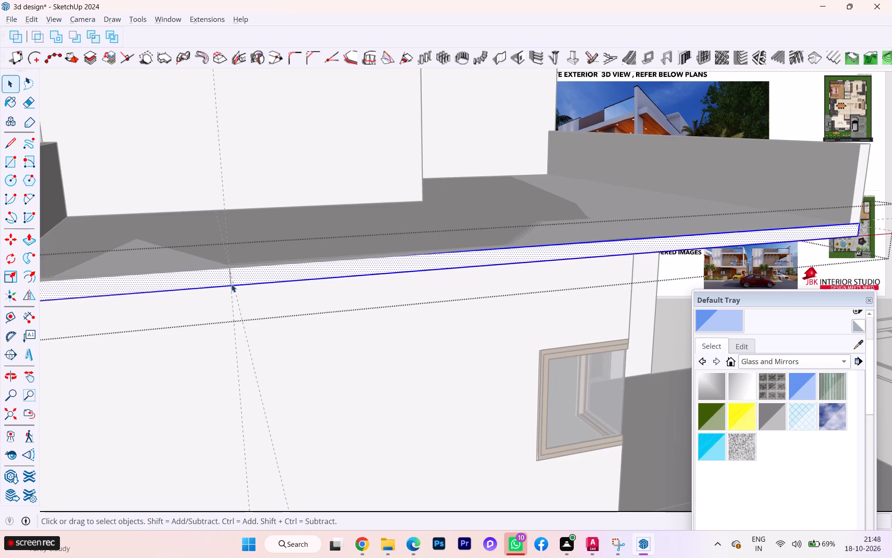
key(l)
key(Return)
scroll(218, 283, up, 4)
scroll(219, 282, down, 2)
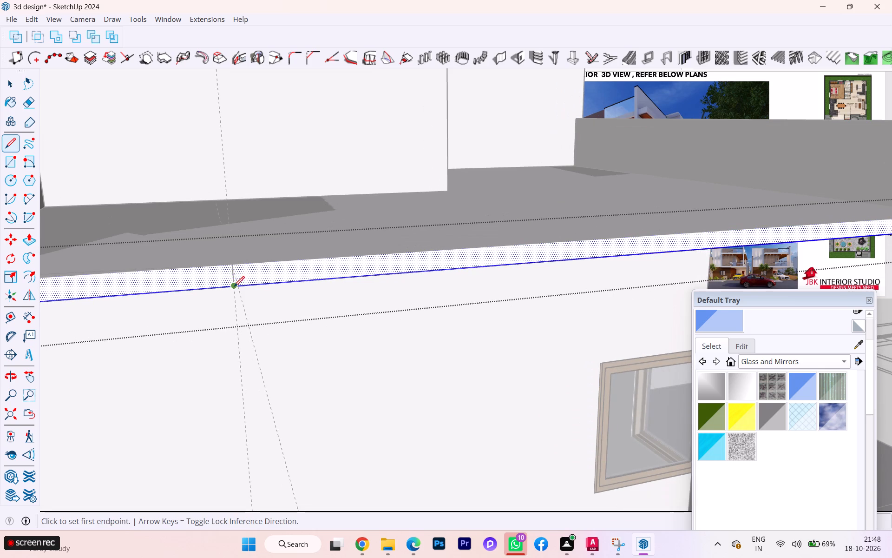
click(234, 286)
click(232, 267)
key(space)
Push/Pull the longer part of the slab's front edge face outward, flush with the front of the balcony slab below.
click(259, 270)
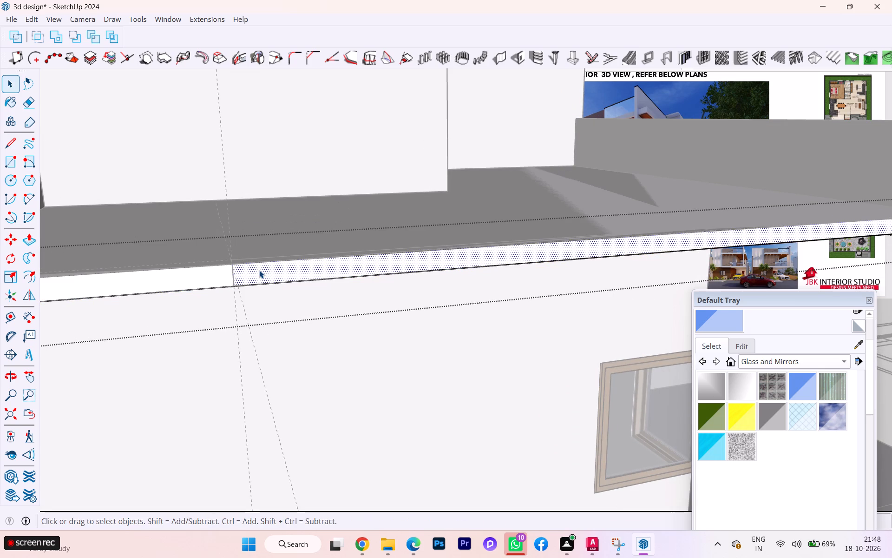
key(p)
click(259, 270)
scroll(300, 285, up, 1)
scroll(299, 284, down, 4)
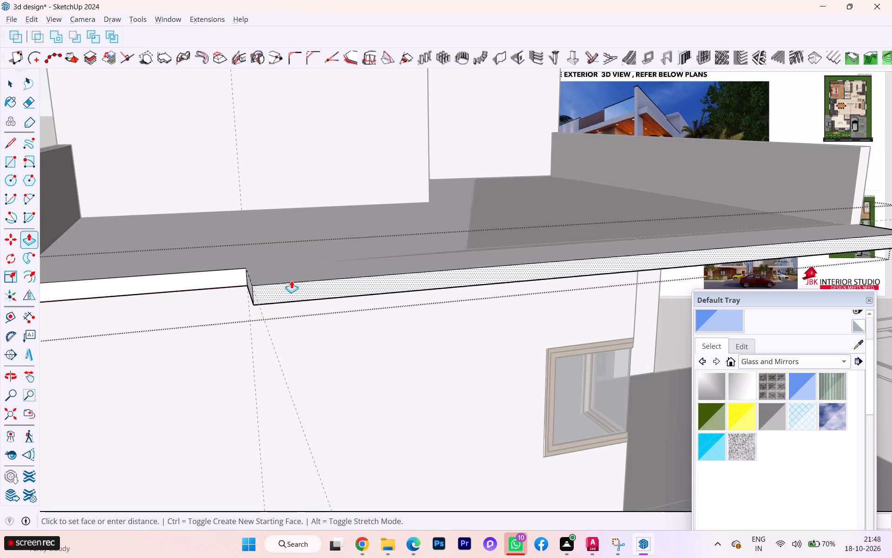
scroll(292, 289, down, 6)
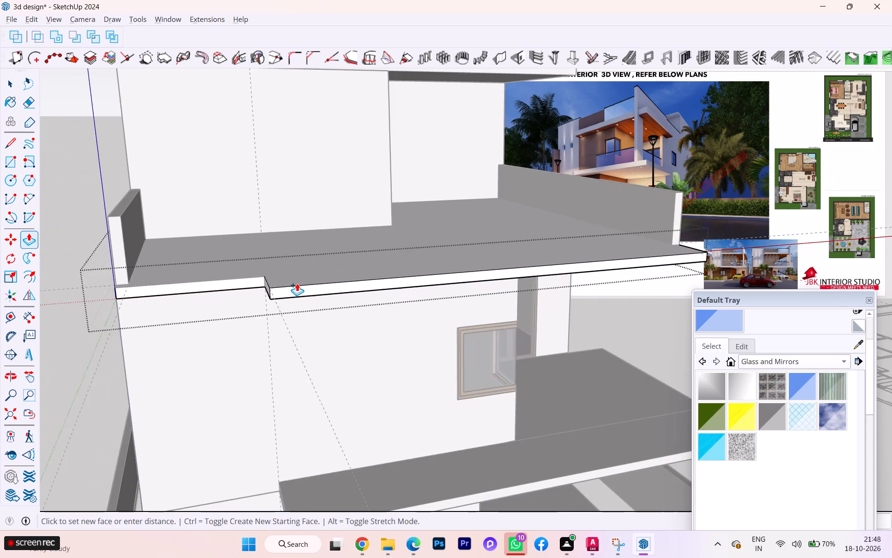
scroll(297, 279, down, 4)
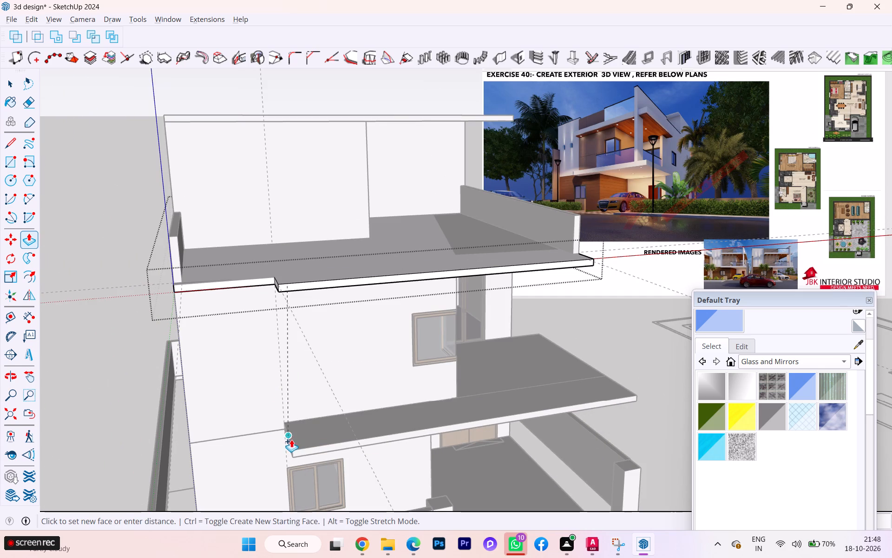
click(294, 452)
key(space)
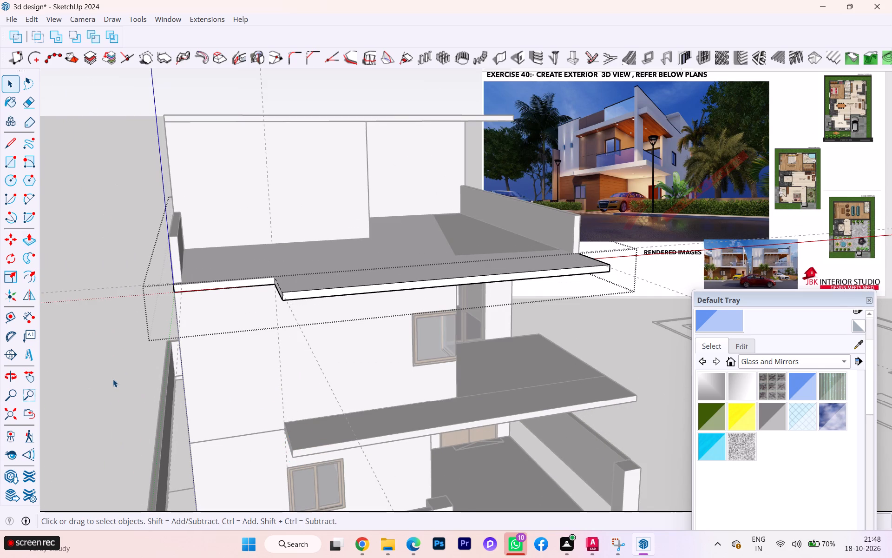
click(113, 379)
Examine the extended front part of the terrace slab from above, from the side and from below.
middle_drag(291, 289, 135, 411)
scroll(360, 308, up, 5)
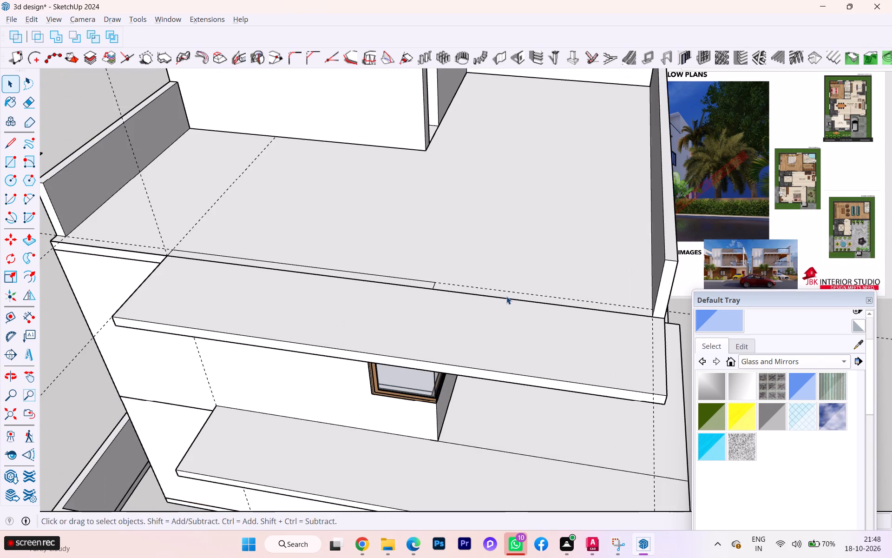
middle_drag(506, 296, 257, 215)
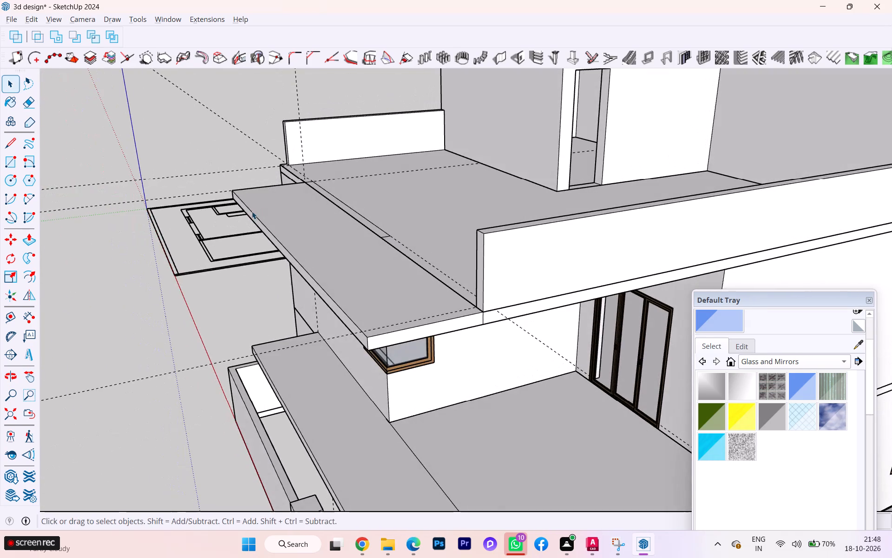
scroll(243, 212, down, 5)
scroll(262, 262, down, 4)
scroll(264, 266, up, 1)
scroll(264, 267, down, 2)
key(space)
click(187, 357)
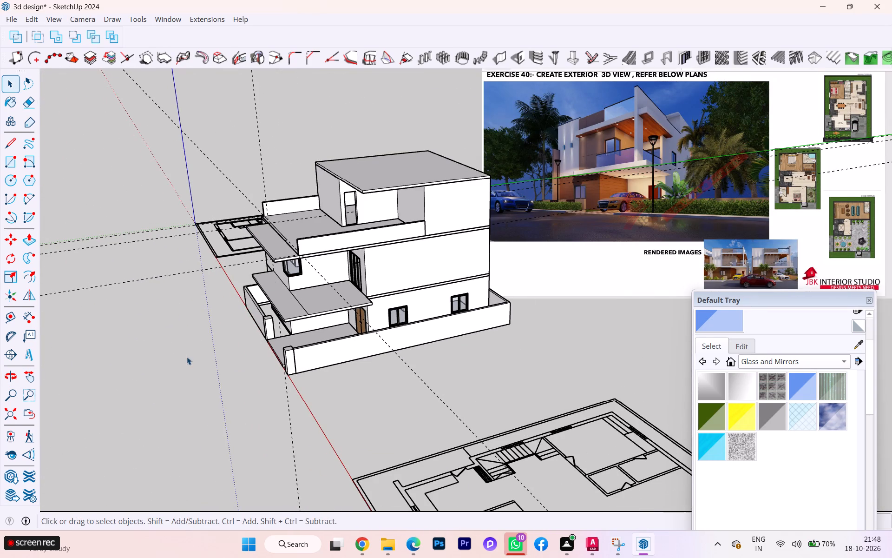
scroll(210, 328, down, 1)
scroll(211, 328, up, 1)
middle_drag(212, 327, 335, 295)
scroll(366, 264, up, 2)
scroll(366, 264, down, 3)
scroll(366, 264, up, 3)
scroll(366, 263, down, 1)
scroll(366, 263, up, 3)
scroll(348, 266, down, 2)
scroll(346, 264, up, 8)
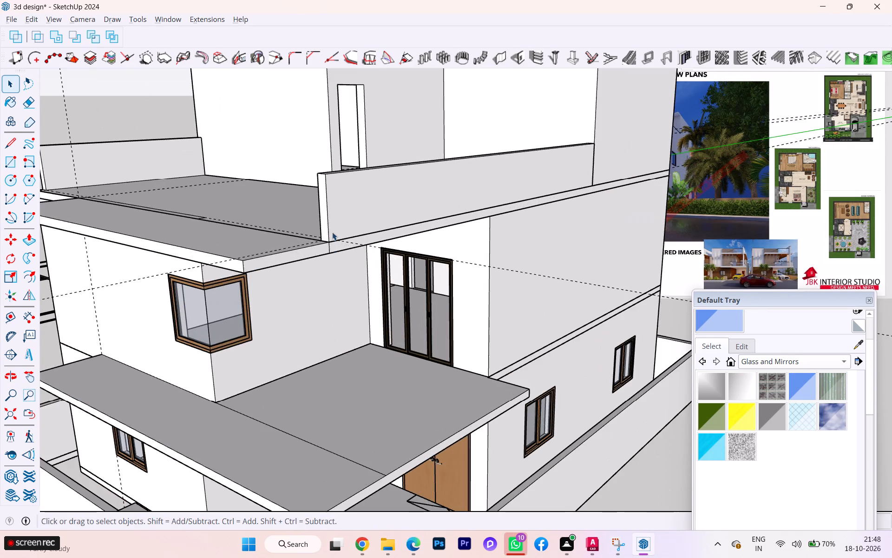
middle_drag(328, 246, 473, 48)
scroll(476, 51, up, 1)
middle_drag(470, 128, 309, 207)
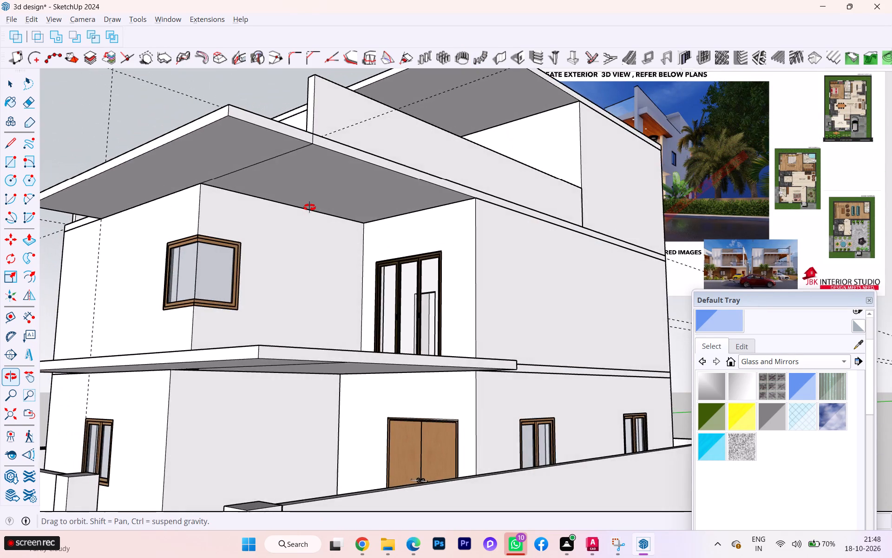
middle_drag(309, 207, 249, 303)
Open the terrace slab for editing and erase the vertical seam on its side edge, below the parapet's front end.
scroll(240, 236, up, 2)
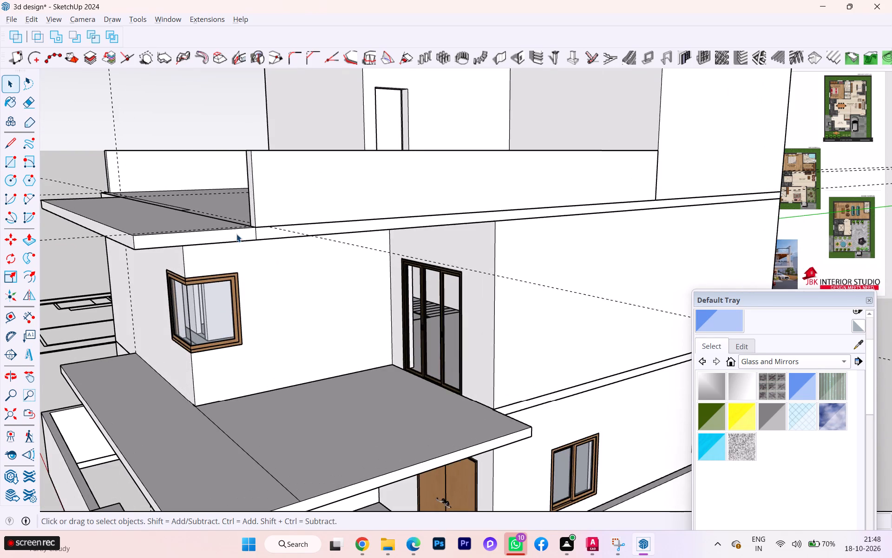
double_click(236, 234)
scroll(239, 234, up, 7)
scroll(251, 234, down, 2)
scroll(251, 234, up, 5)
scroll(251, 234, down, 1)
scroll(251, 234, up, 4)
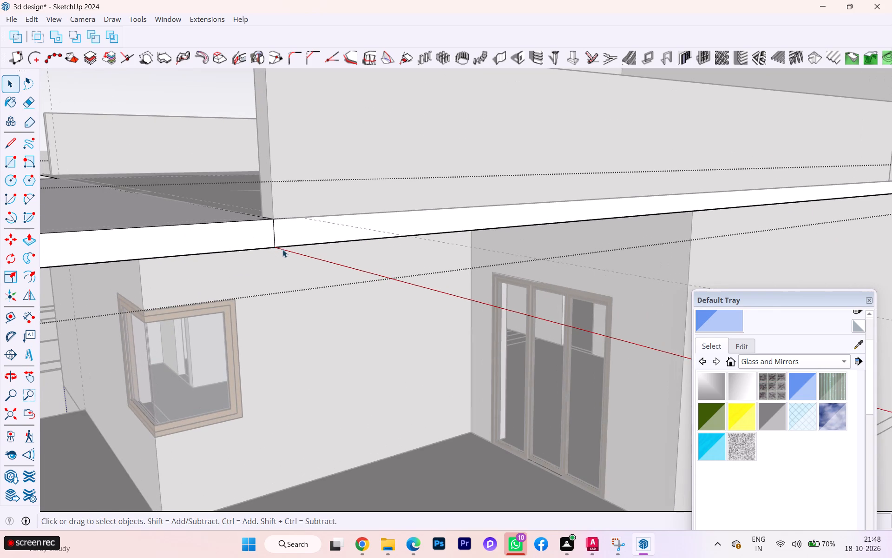
key(e)
click(273, 233)
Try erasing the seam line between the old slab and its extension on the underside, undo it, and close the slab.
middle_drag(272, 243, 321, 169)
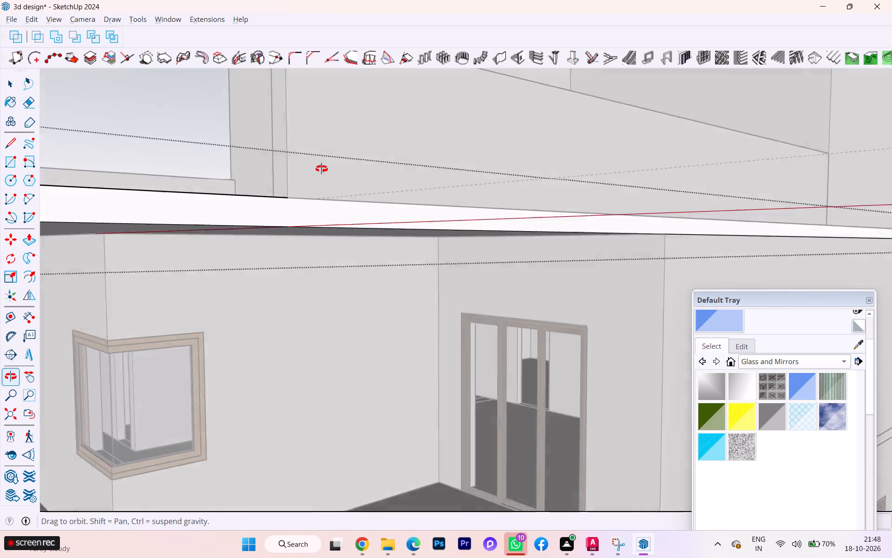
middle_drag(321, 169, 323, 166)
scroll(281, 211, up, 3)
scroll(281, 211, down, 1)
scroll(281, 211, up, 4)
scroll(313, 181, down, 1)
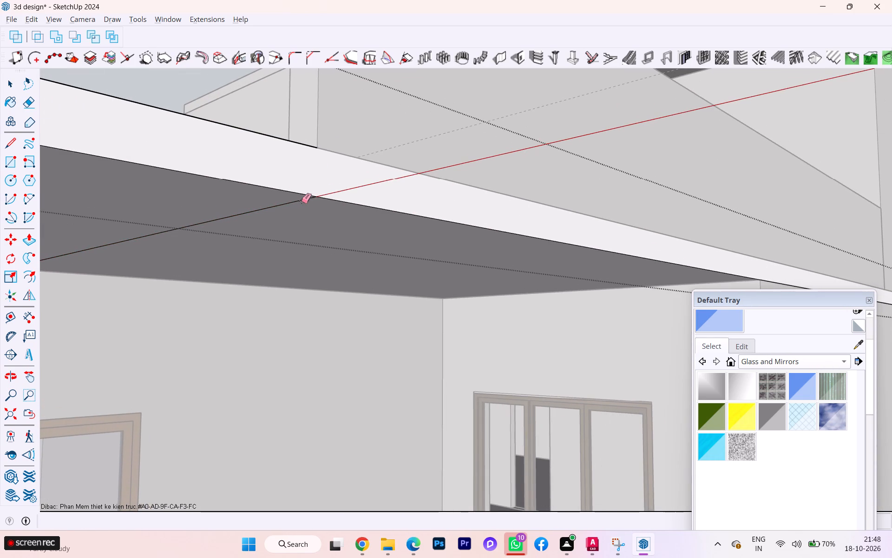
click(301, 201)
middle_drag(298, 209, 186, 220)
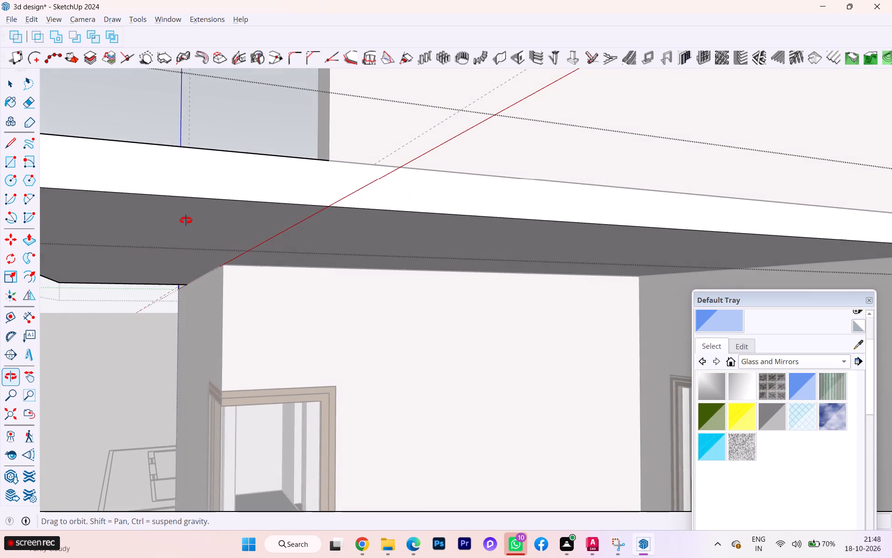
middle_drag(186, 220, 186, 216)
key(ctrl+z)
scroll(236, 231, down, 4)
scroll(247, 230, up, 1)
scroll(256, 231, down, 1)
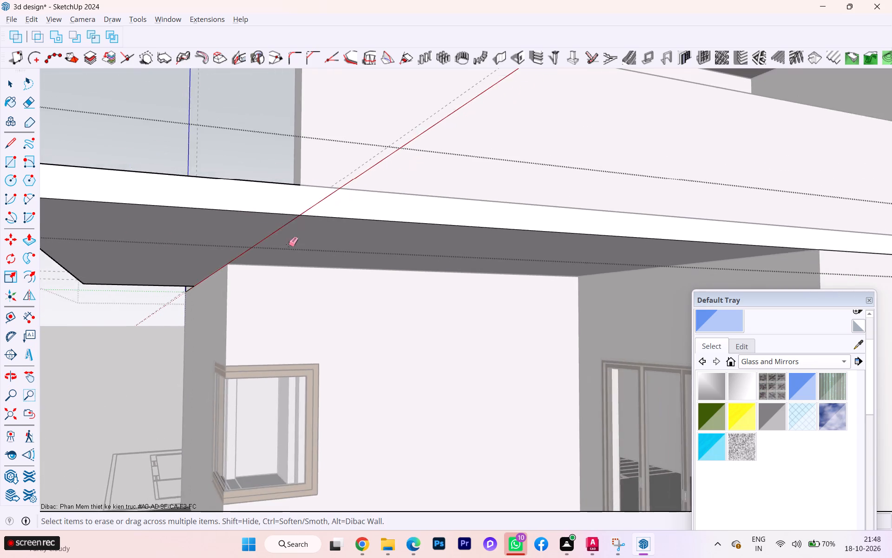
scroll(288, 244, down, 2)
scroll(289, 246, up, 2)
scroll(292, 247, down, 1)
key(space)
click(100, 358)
Examine the terrace, its side parapets and the front slab extension from above and from the front.
middle_drag(354, 279, 354, 427)
scroll(354, 279, down, 1)
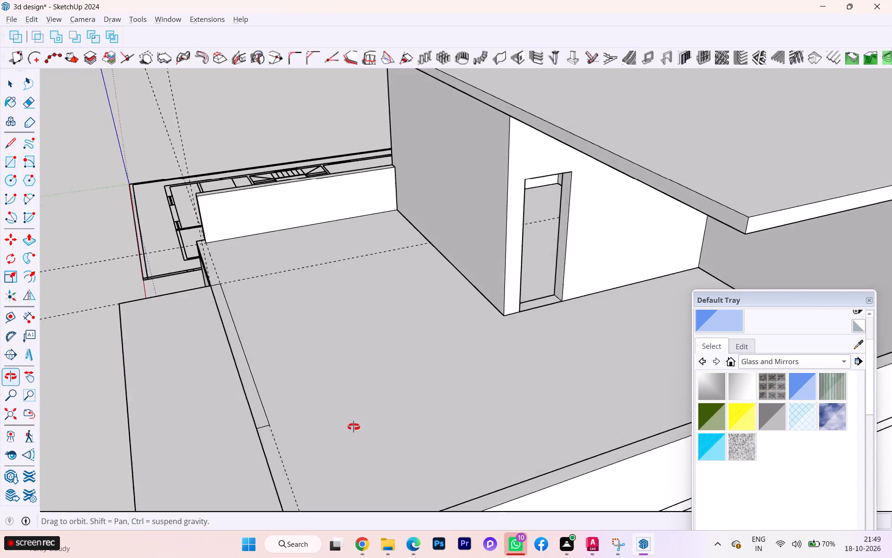
middle_drag(354, 427, 353, 387)
scroll(364, 365, down, 3)
scroll(254, 374, down, 5)
scroll(254, 374, up, 1)
scroll(253, 376, down, 1)
middle_drag(253, 376, 404, 410)
middle_drag(240, 374, 374, 319)
scroll(240, 374, down, 1)
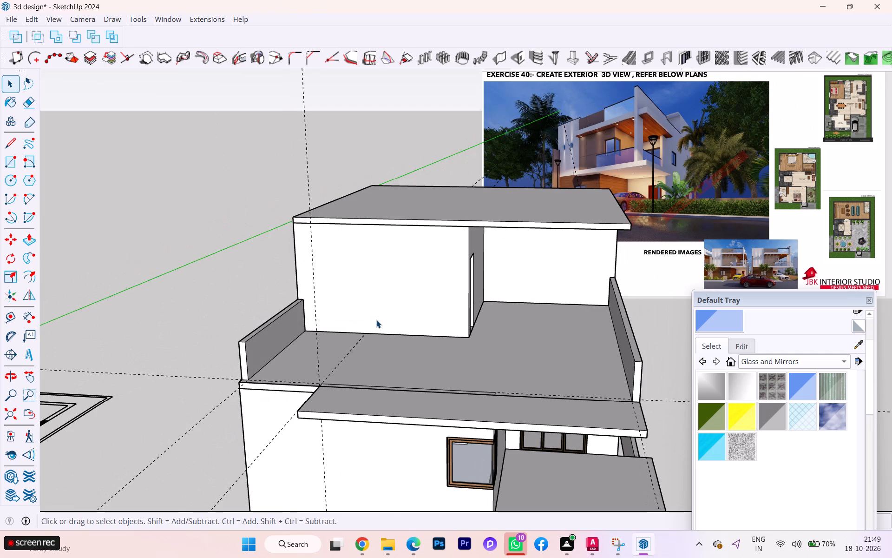
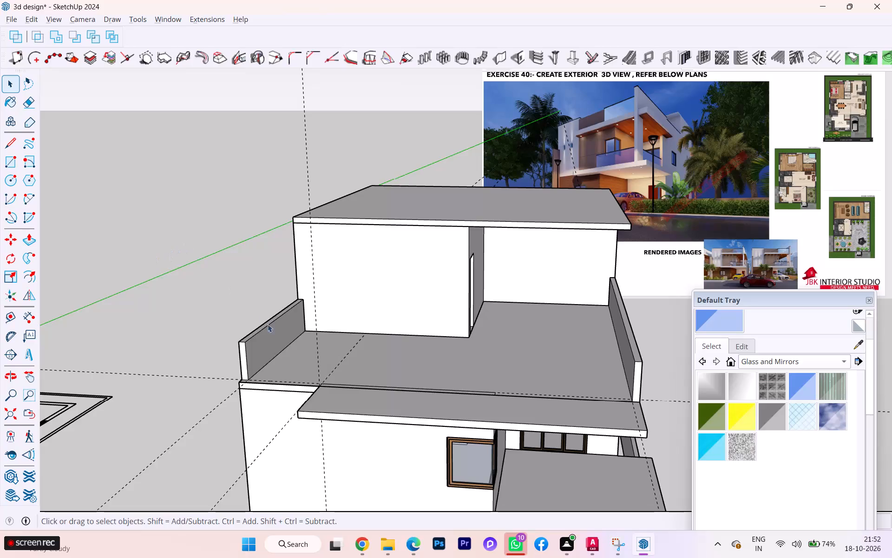
Examine the house model's roof terrace, balconies, porch and boundary walls from several angles alongside the reference render.
scroll(98, 252, down, 2)
scroll(150, 301, down, 3)
scroll(223, 329, up, 4)
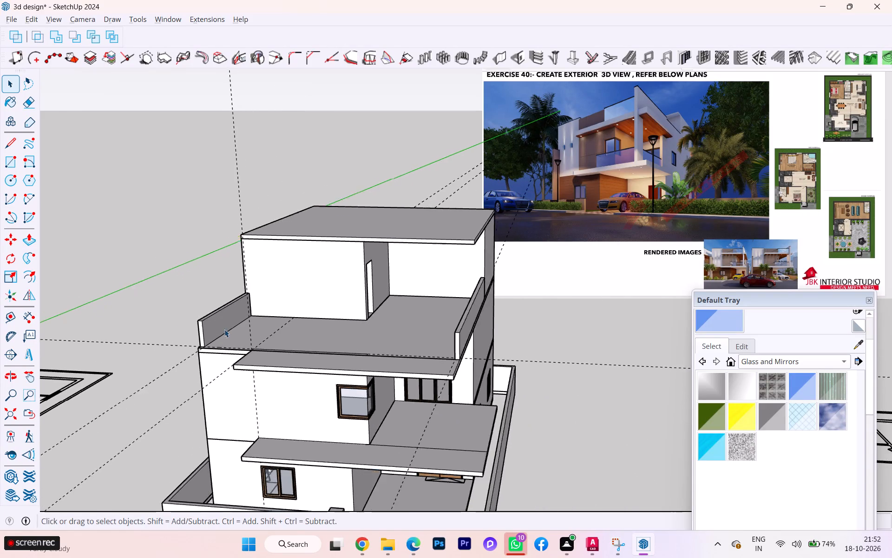
scroll(224, 329, up, 2)
scroll(272, 337, up, 1)
scroll(272, 337, down, 3)
scroll(272, 337, up, 1)
scroll(272, 337, down, 1)
scroll(272, 337, up, 2)
scroll(189, 350, down, 2)
scroll(179, 341, up, 1)
scroll(145, 280, down, 2)
scroll(146, 280, up, 1)
scroll(147, 280, down, 3)
scroll(149, 274, up, 2)
scroll(149, 274, down, 3)
scroll(285, 351, down, 1)
scroll(284, 351, up, 2)
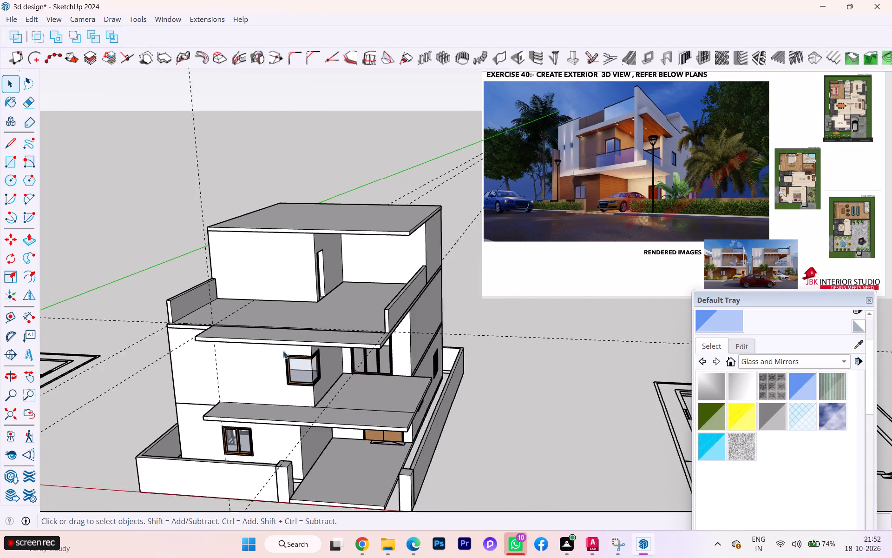
middle_drag(283, 351, 214, 320)
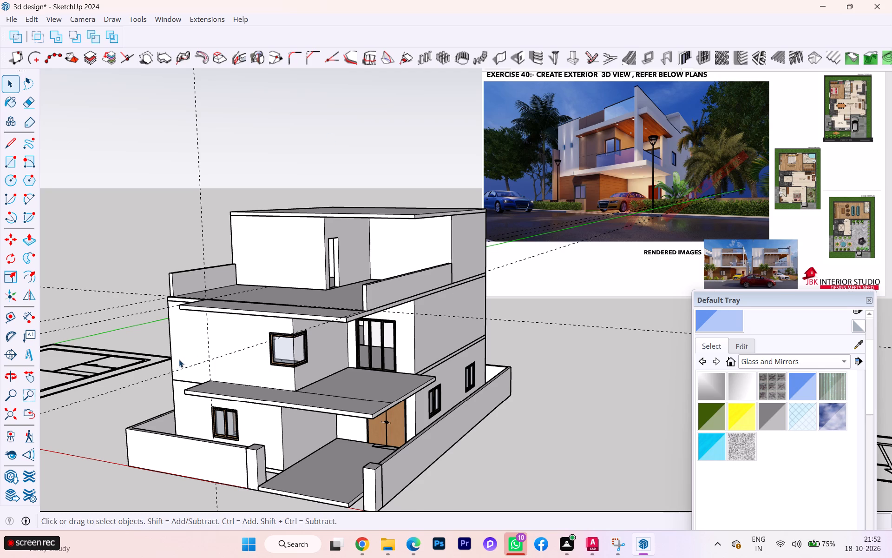
scroll(179, 359, down, 1)
middle_drag(181, 359, 247, 392)
scroll(181, 359, down, 1)
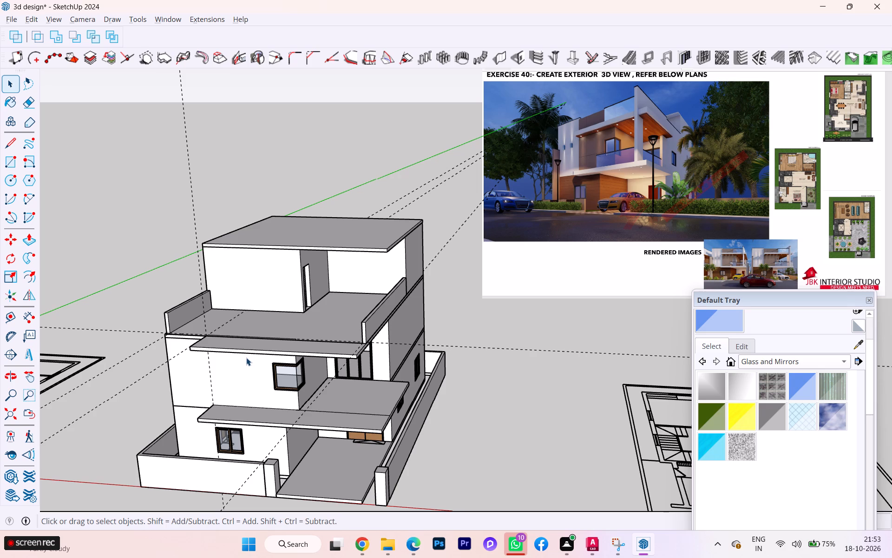
scroll(298, 346, up, 2)
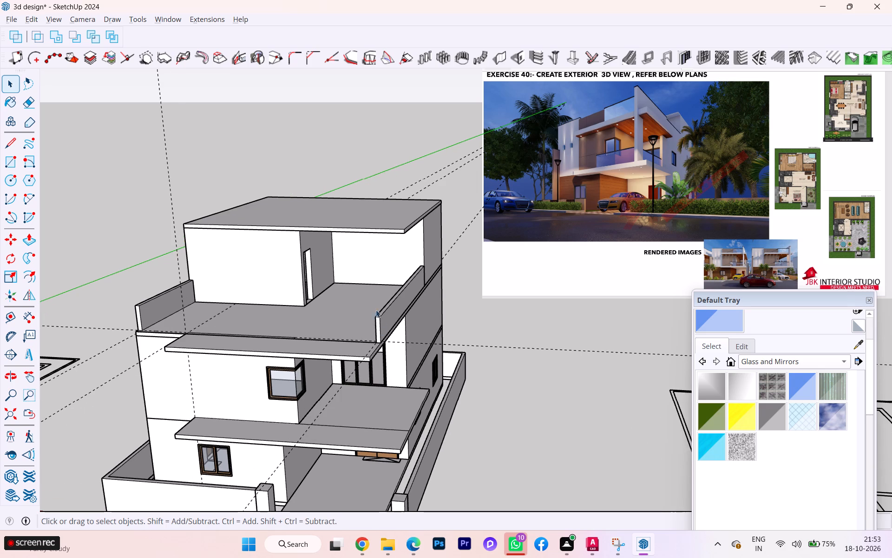
scroll(349, 242, down, 2)
middle_drag(349, 242, 415, 245)
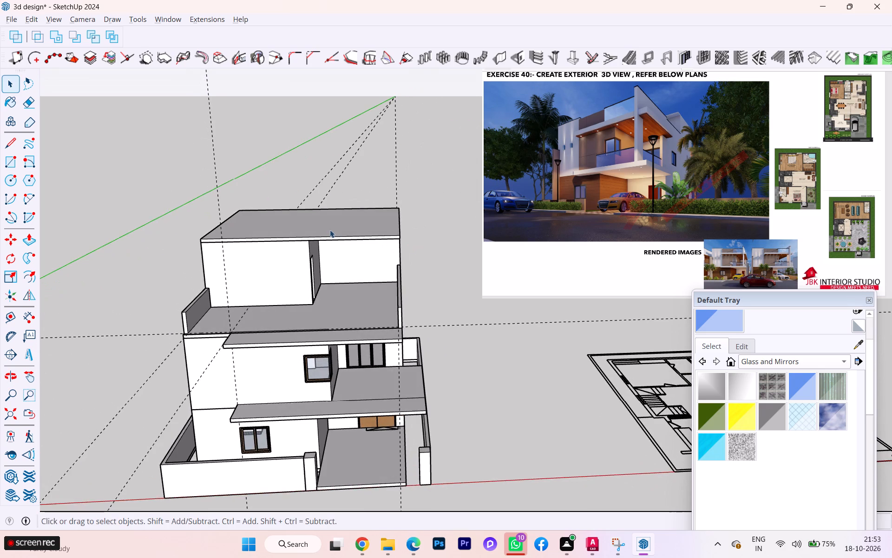
scroll(327, 230, up, 5)
middle_drag(302, 247, 258, 259)
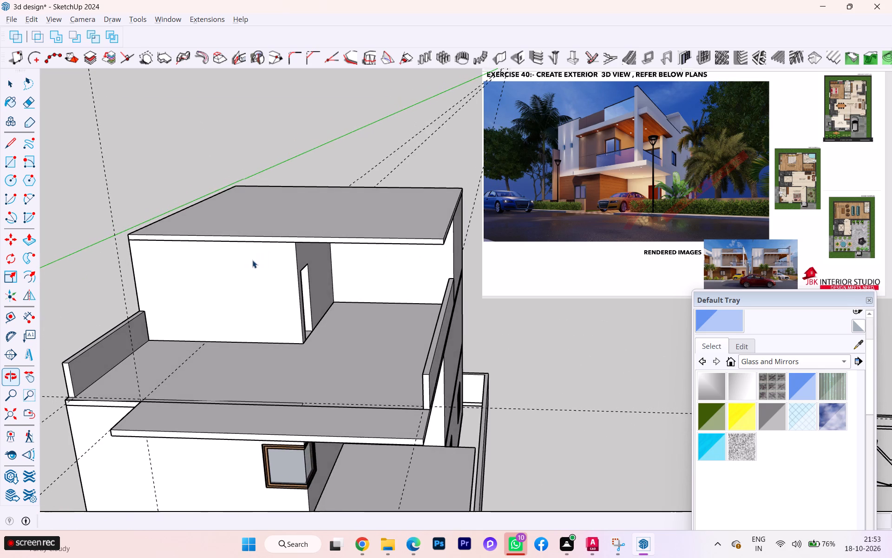
scroll(230, 257, up, 3)
scroll(195, 277, down, 4)
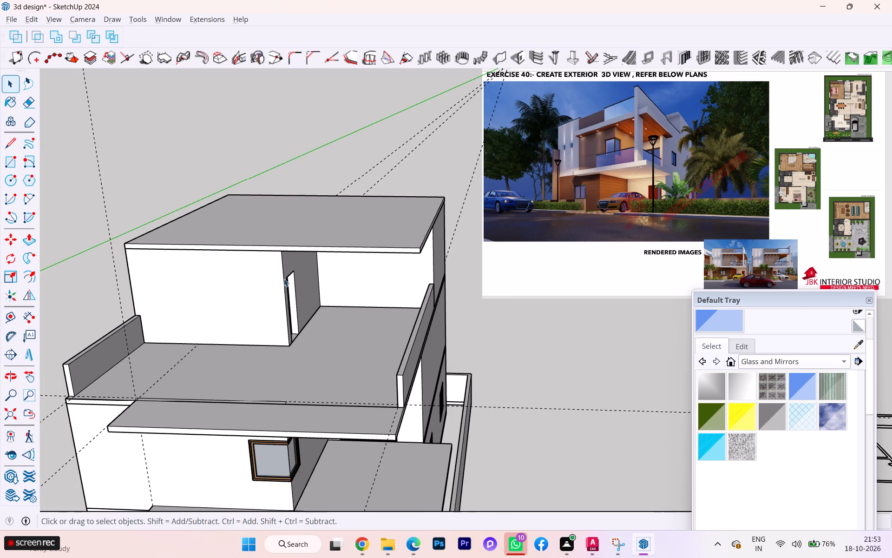
scroll(284, 279, down, 1)
middle_drag(285, 277, 228, 274)
drag(259, 273, 232, 274)
scroll(218, 276, down, 3)
scroll(218, 276, up, 1)
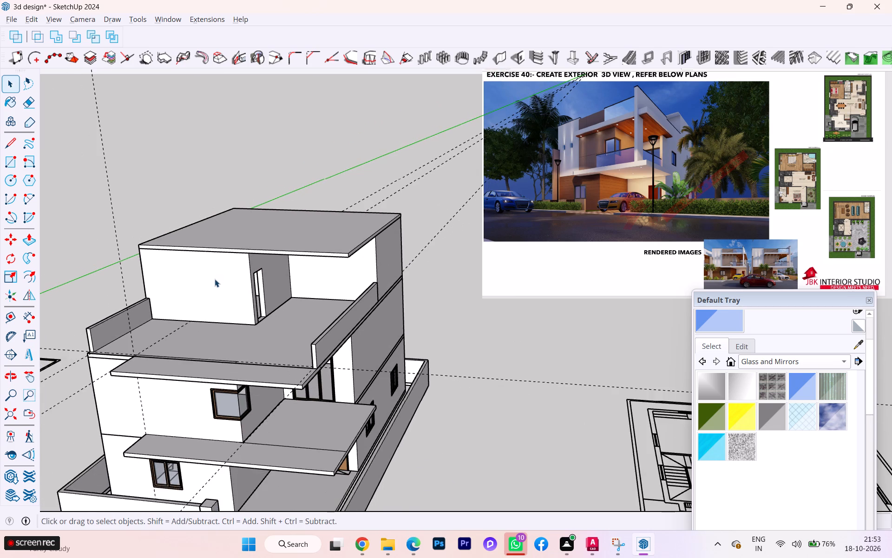
scroll(214, 279, down, 2)
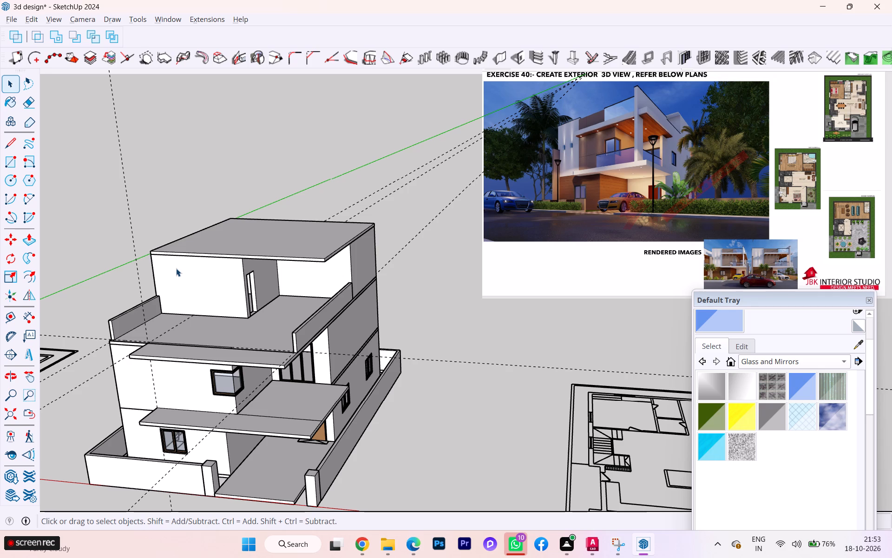
scroll(176, 268, down, 1)
middle_drag(176, 268, 225, 271)
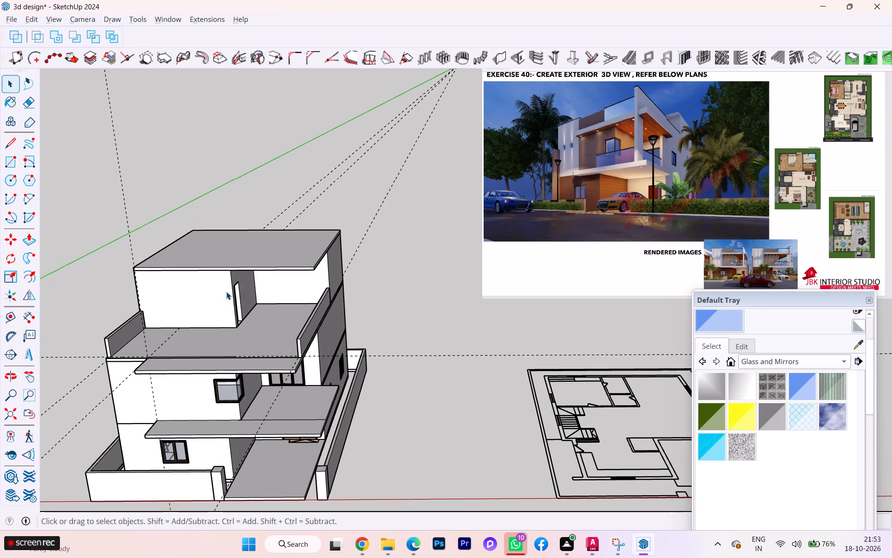
scroll(227, 290, down, 2)
scroll(308, 359, up, 7)
scroll(308, 359, down, 1)
scroll(308, 359, up, 1)
middle_drag(306, 359, 306, 358)
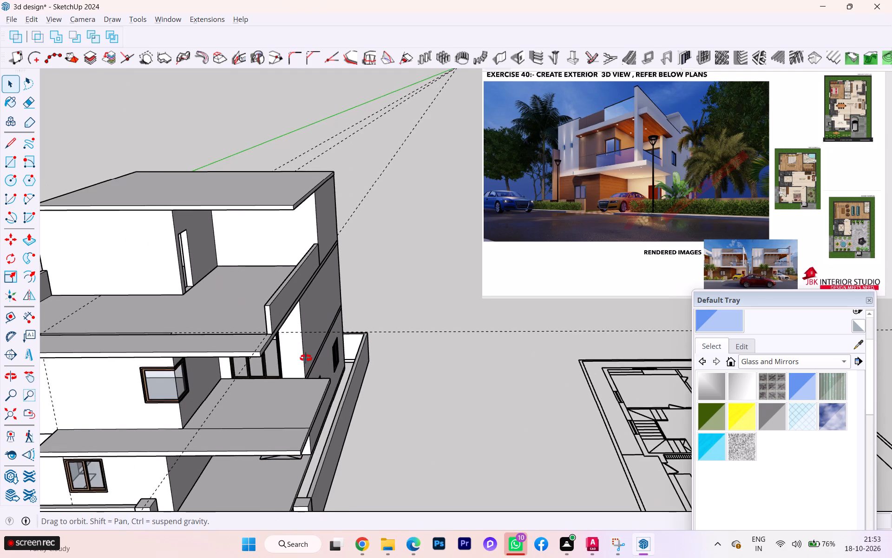
middle_drag(306, 358, 286, 363)
scroll(294, 359, down, 1)
scroll(240, 306, down, 5)
middle_drag(214, 343, 200, 311)
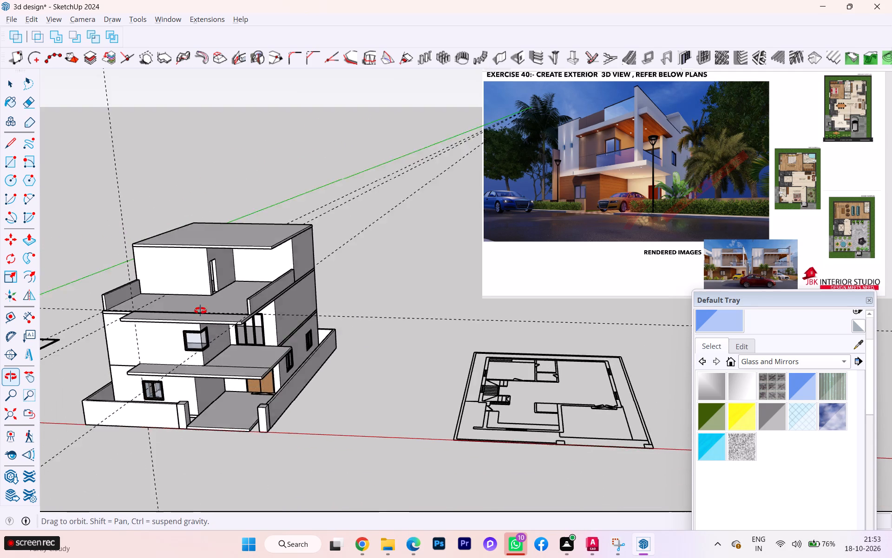
middle_drag(200, 311, 189, 292)
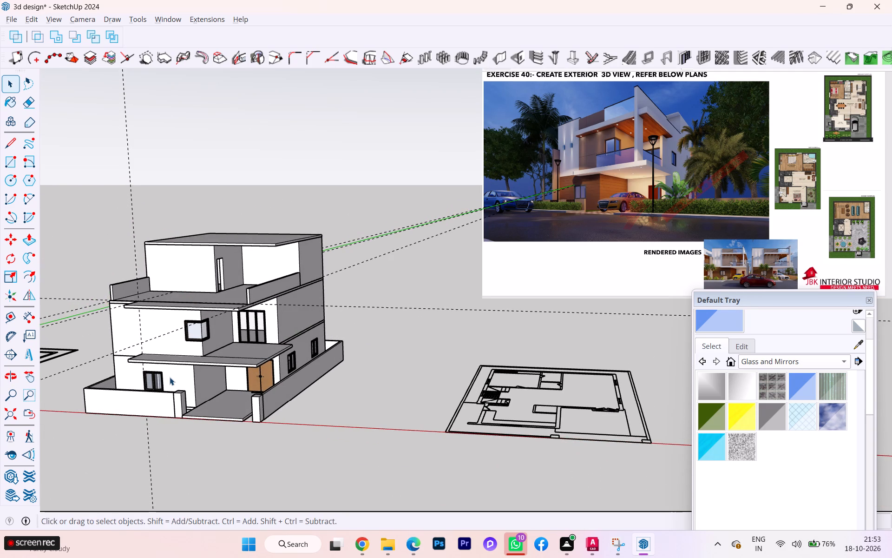
Open the ground-floor walls group and its nested wall group beside the car porch for editing.
scroll(170, 378, up, 4)
scroll(170, 379, down, 1)
scroll(170, 379, up, 5)
click(215, 368)
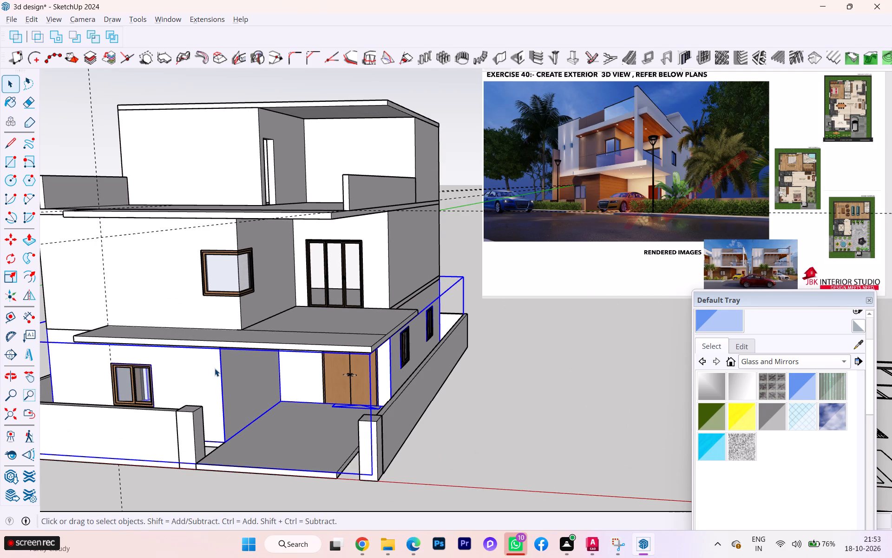
double_click(215, 368)
click(503, 406)
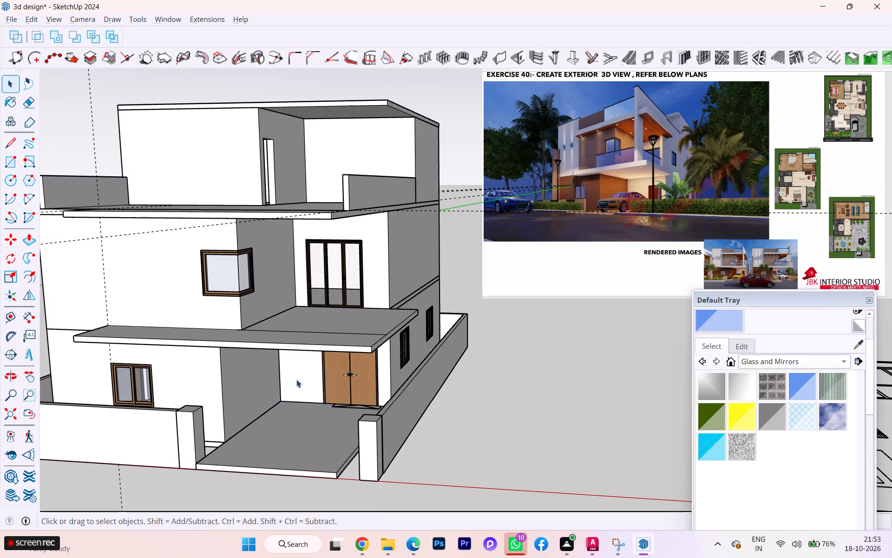
click(237, 368)
double_click(229, 369)
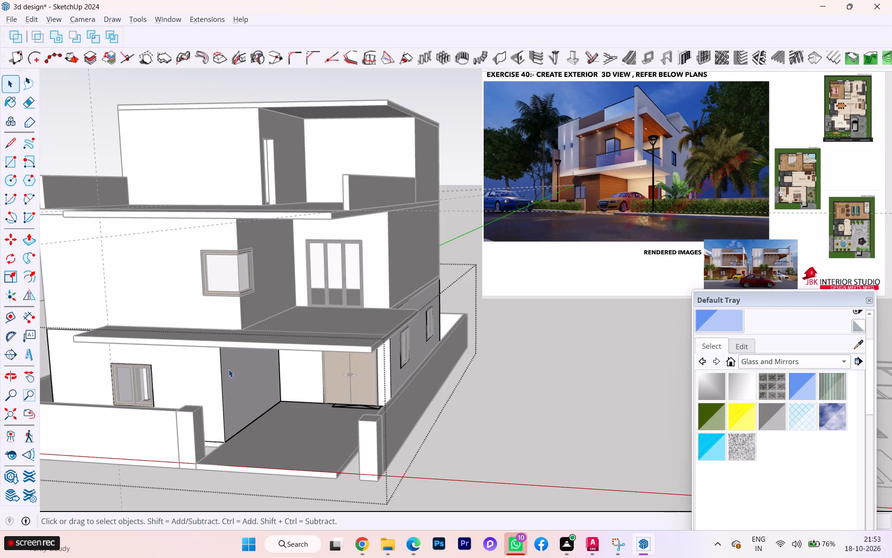
click(229, 369)
double_click(213, 373)
click(221, 370)
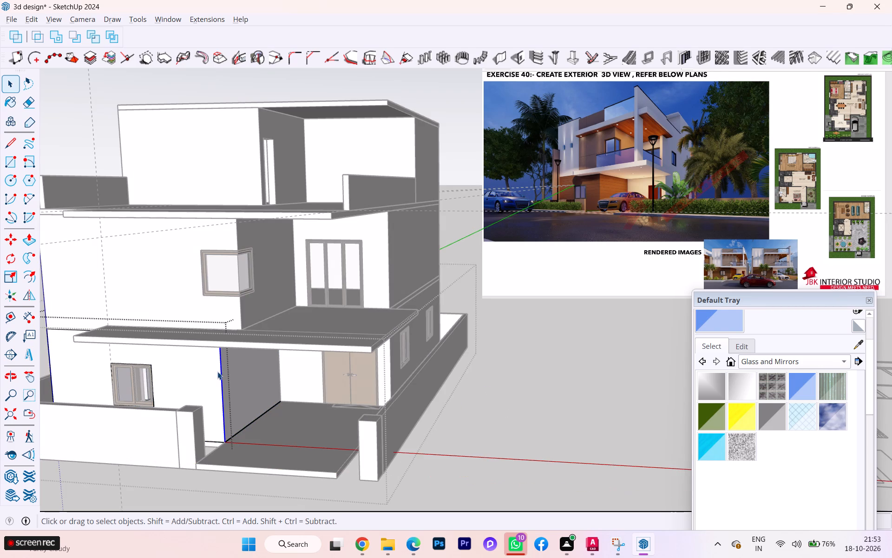
click(215, 372)
click(210, 372)
click(238, 363)
Examine the porch side wall and the adjoining front wall faces around their shared corner.
scroll(227, 362, up, 2)
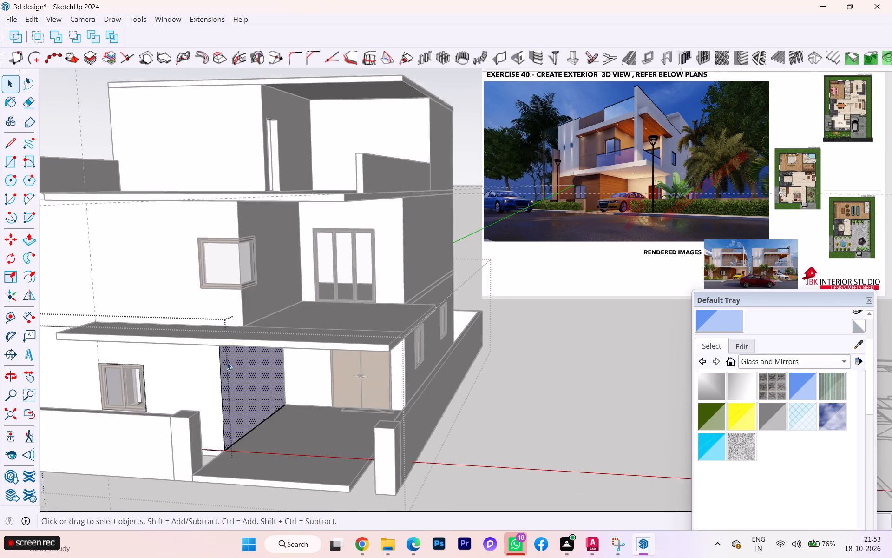
scroll(227, 362, up, 2)
middle_drag(231, 348, 174, 281)
scroll(169, 295, up, 4)
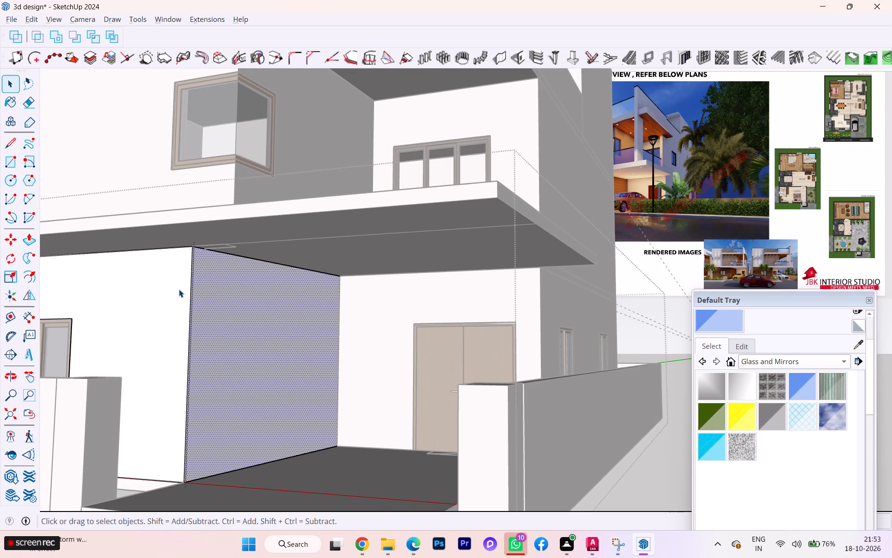
scroll(181, 299, down, 7)
scroll(182, 317, up, 2)
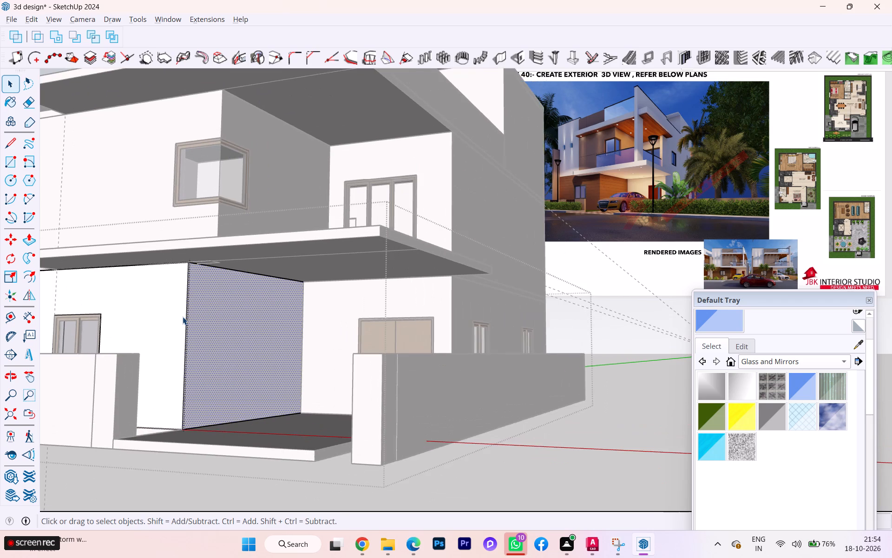
scroll(183, 317, up, 2)
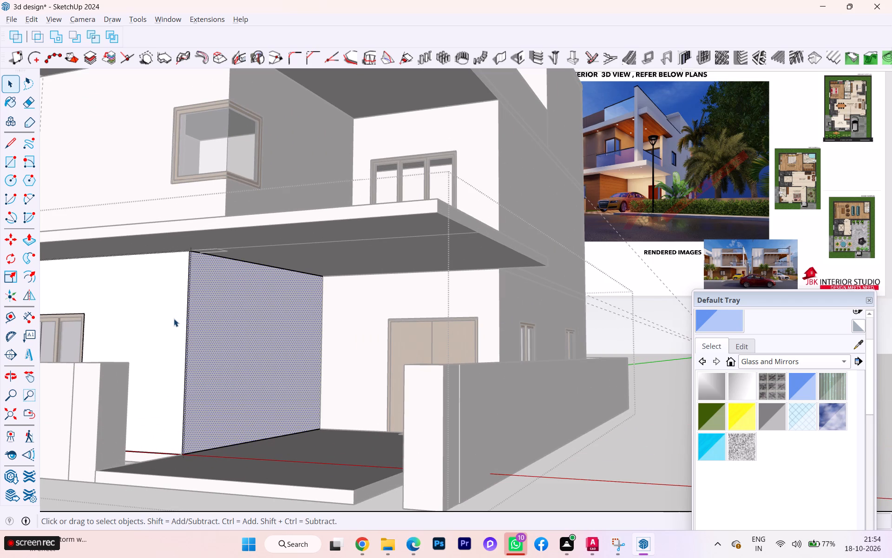
ctrl+click(174, 319)
middle_drag(179, 314, 160, 331)
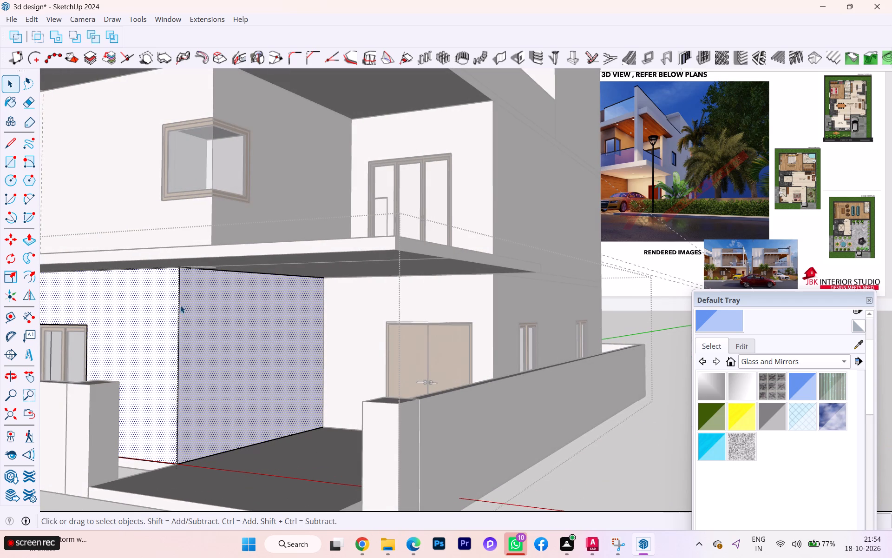
click(190, 271)
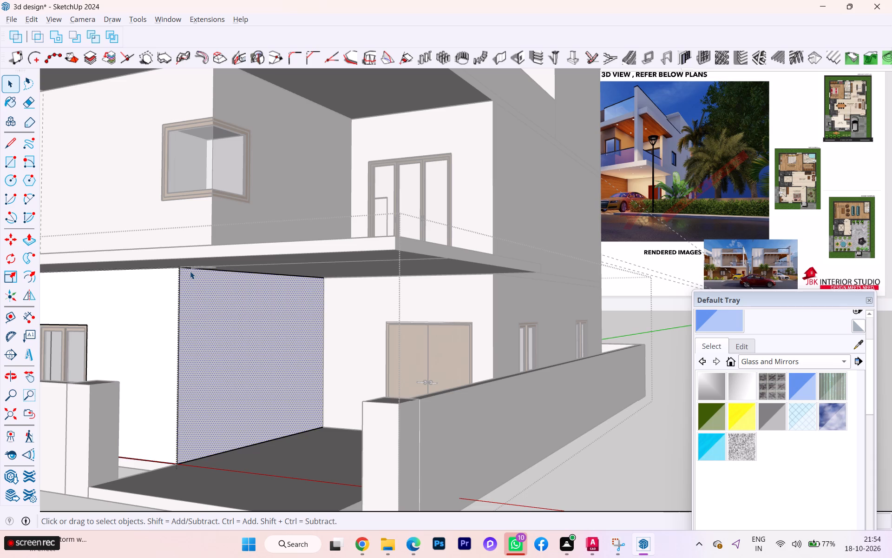
click(190, 269)
click(166, 271)
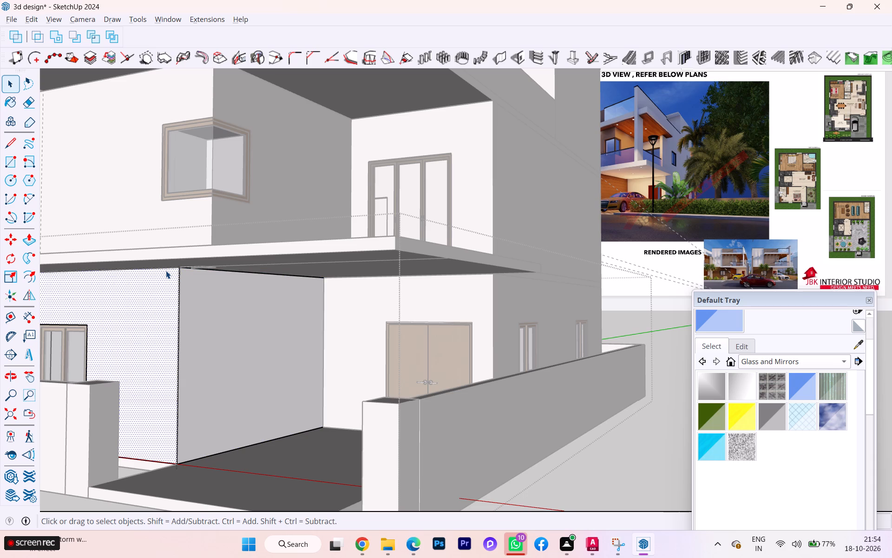
click(183, 268)
click(194, 300)
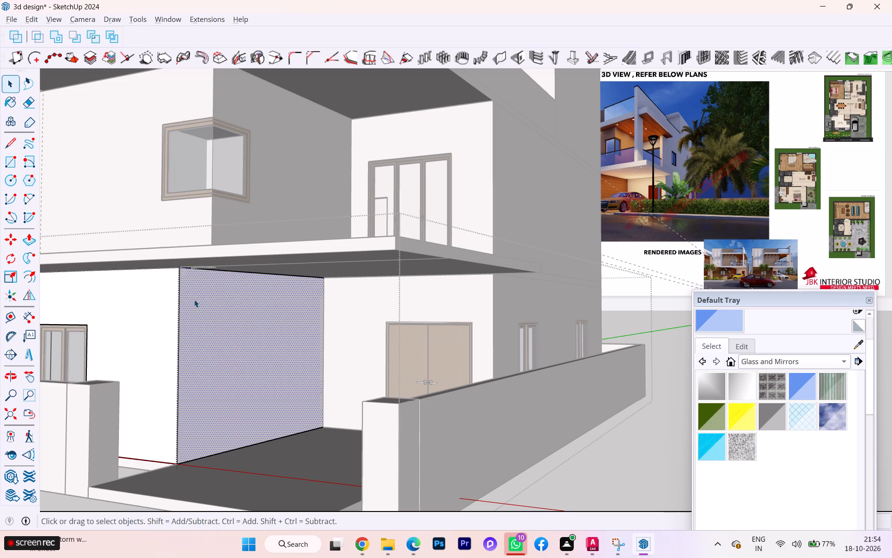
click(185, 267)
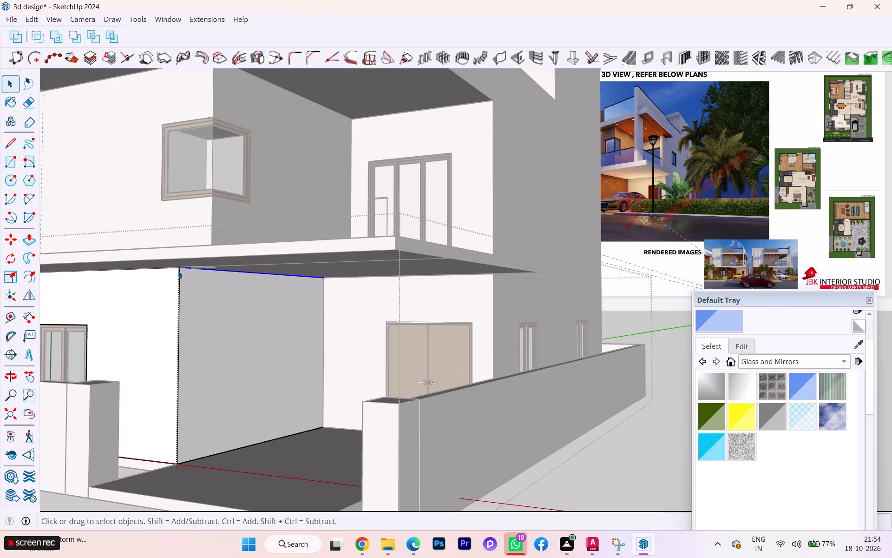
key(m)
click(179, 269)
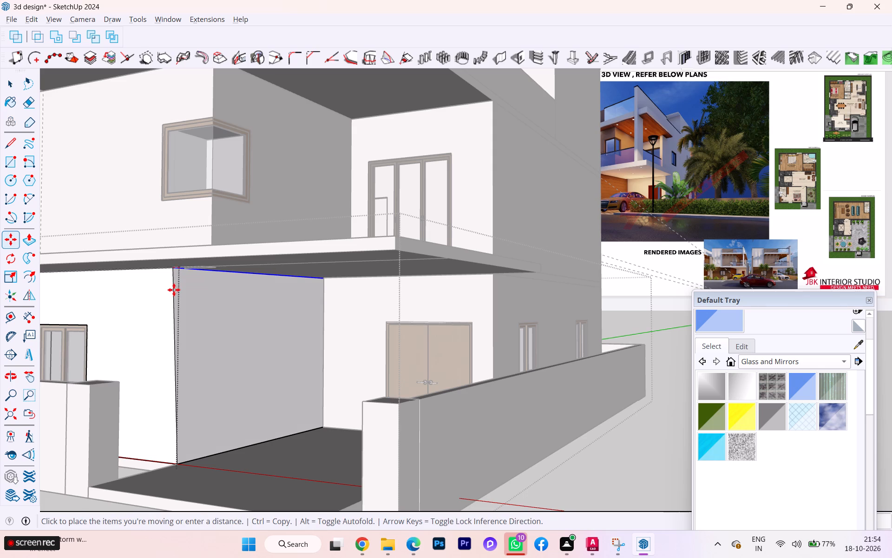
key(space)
Copy the porch side wall's top edge down to its base and divide the span into 10 equal strips.
click(184, 266)
key(m)
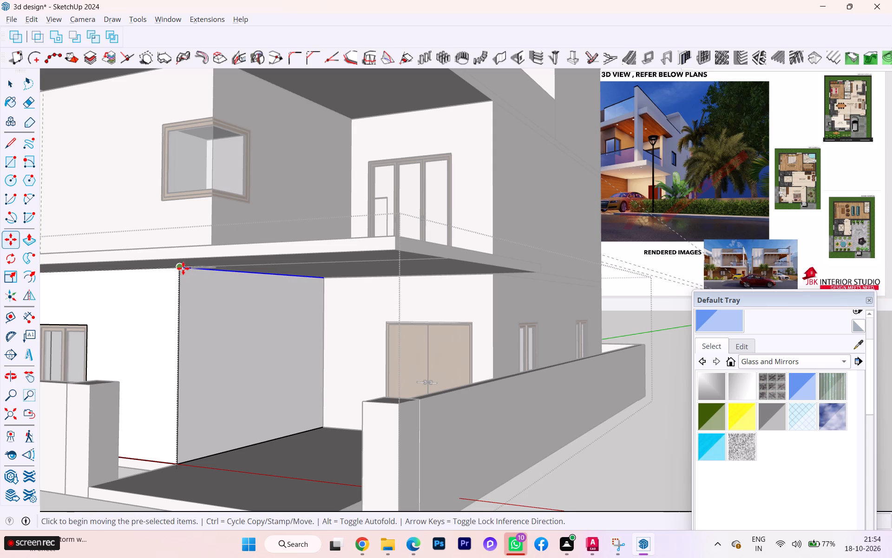
click(184, 268)
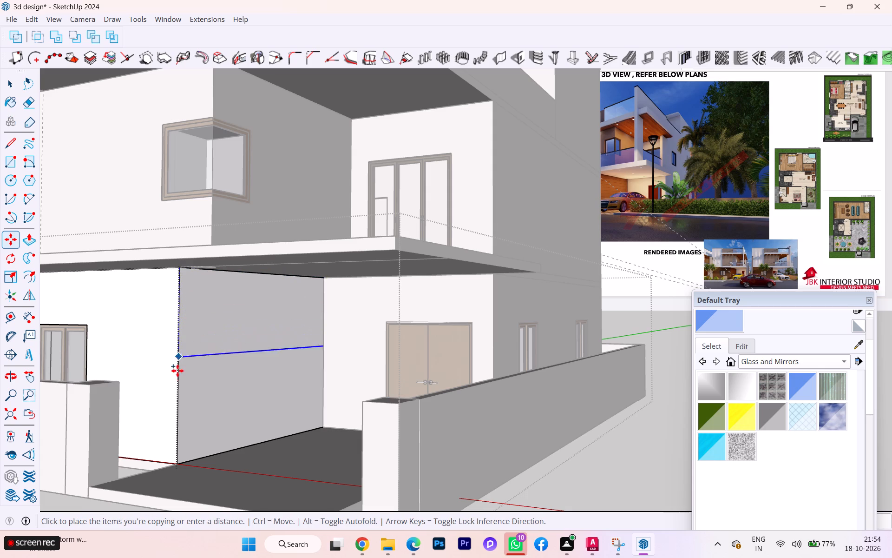
click(179, 461)
key(slash)
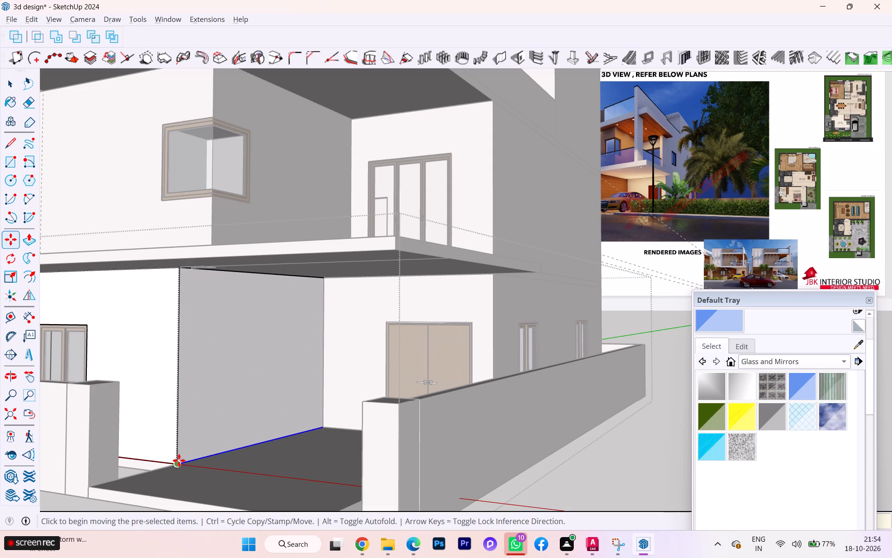
text(10)
key(Return)
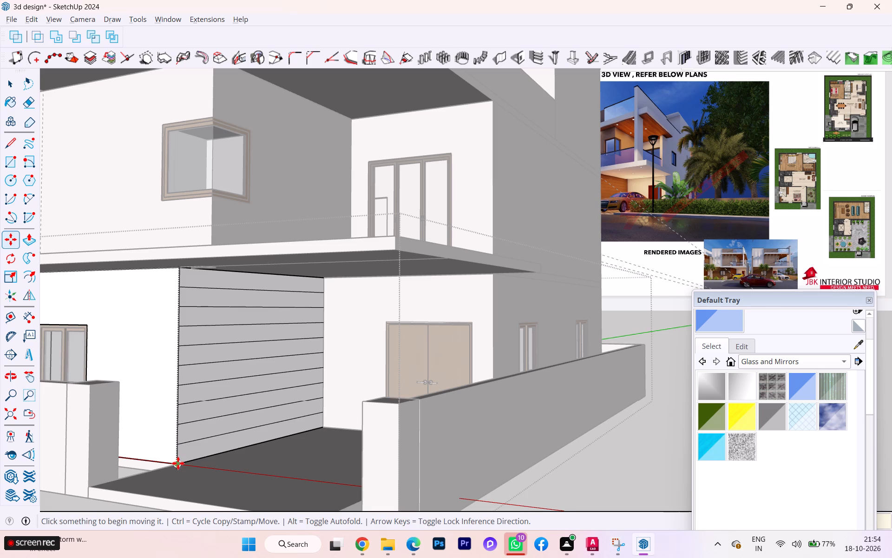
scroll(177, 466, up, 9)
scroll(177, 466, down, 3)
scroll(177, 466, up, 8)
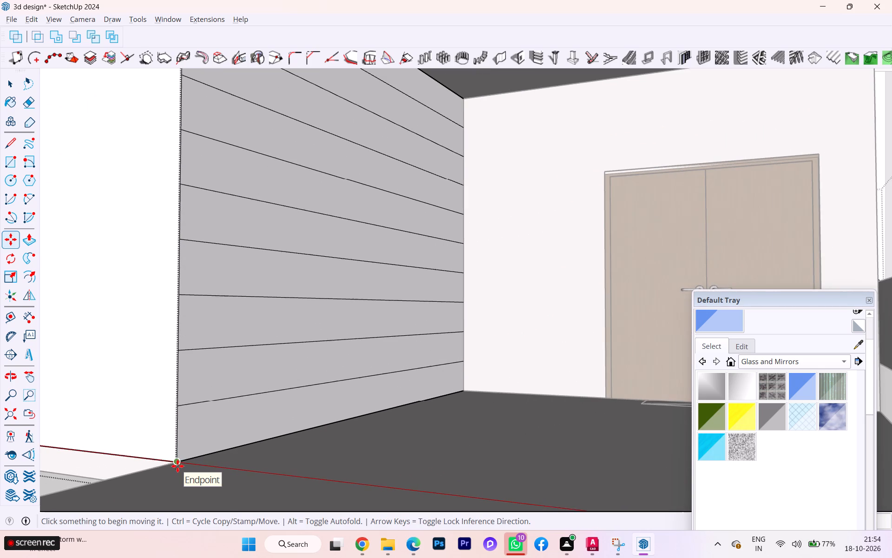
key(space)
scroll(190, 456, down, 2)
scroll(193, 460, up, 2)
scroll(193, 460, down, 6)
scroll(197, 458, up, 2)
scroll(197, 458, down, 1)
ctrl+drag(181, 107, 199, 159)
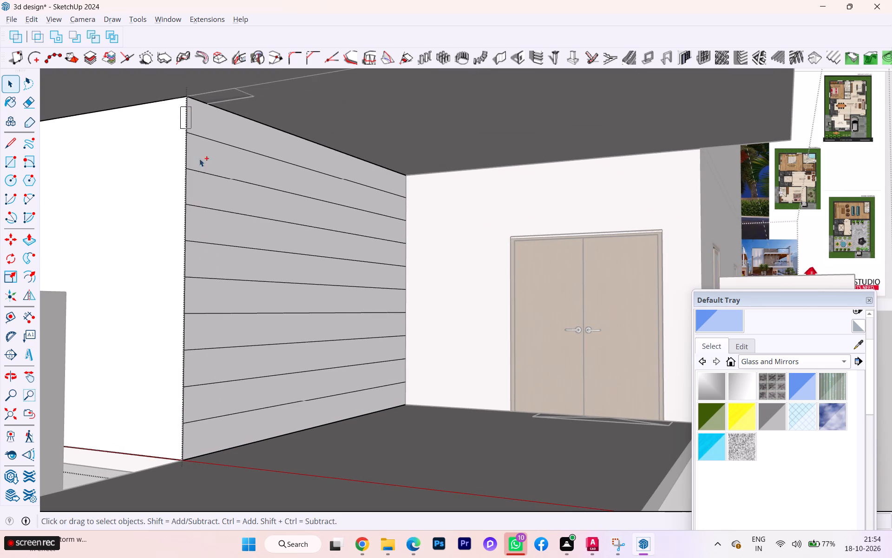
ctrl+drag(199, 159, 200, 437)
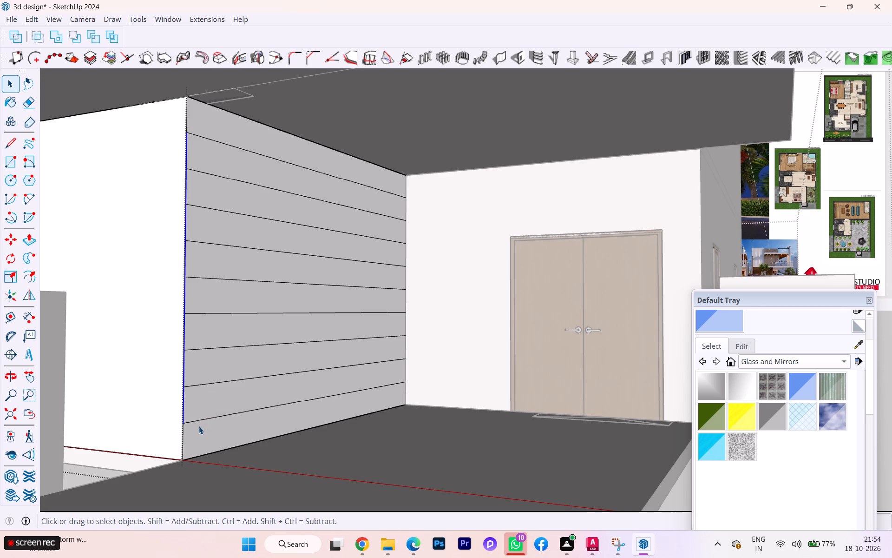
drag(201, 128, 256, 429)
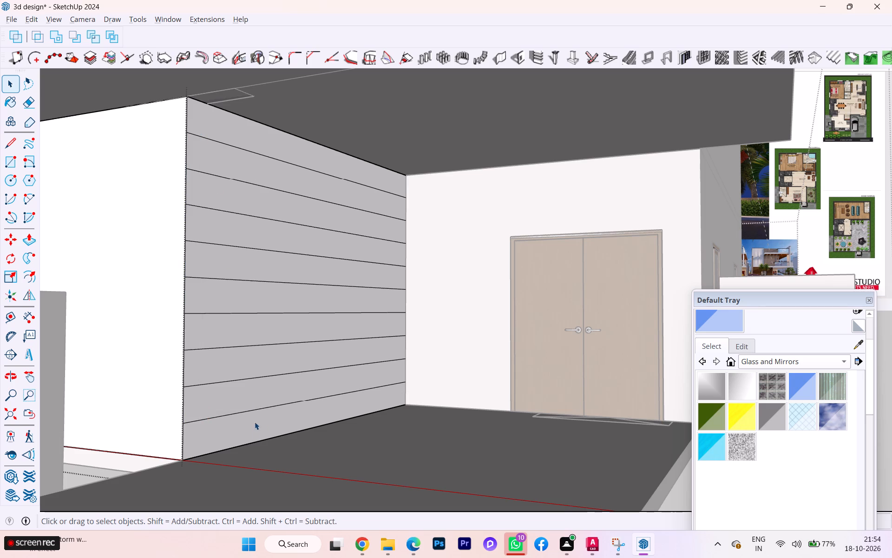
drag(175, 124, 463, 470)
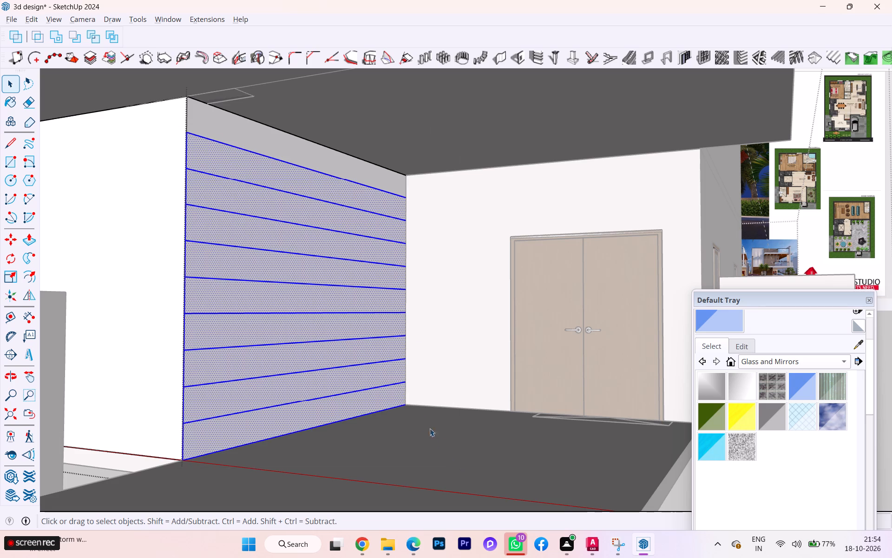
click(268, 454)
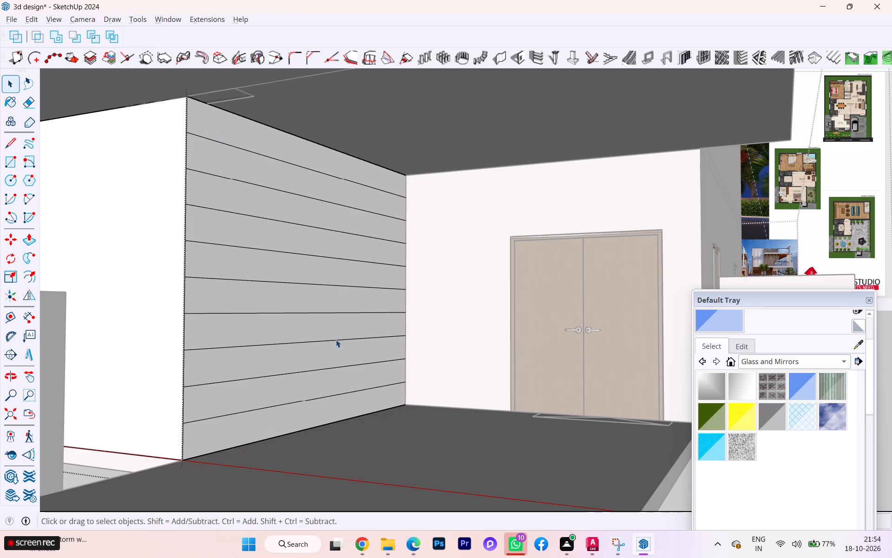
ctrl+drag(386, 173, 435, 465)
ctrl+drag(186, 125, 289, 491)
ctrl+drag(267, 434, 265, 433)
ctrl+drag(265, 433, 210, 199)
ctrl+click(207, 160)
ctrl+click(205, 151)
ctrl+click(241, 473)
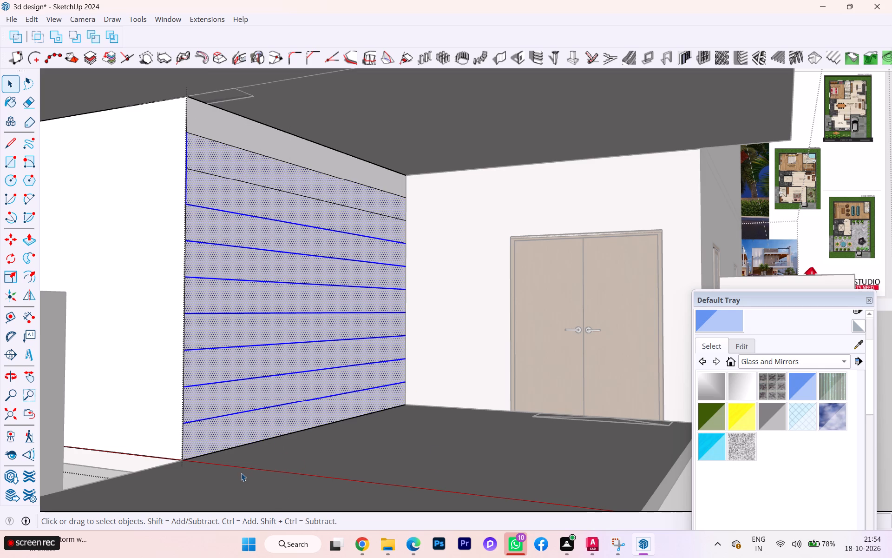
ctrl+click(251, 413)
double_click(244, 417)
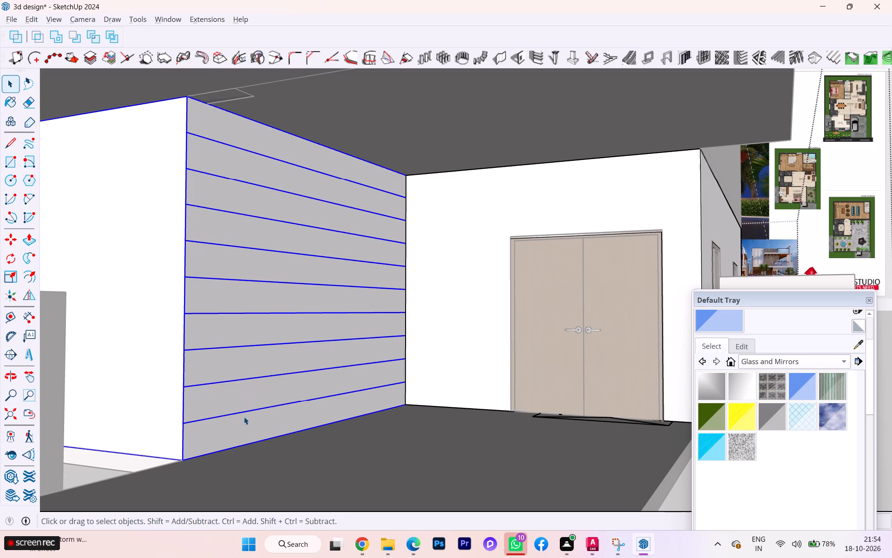
Select the nine dividing lines between the porch side wall's strips and copy them 2 mm upward.
click(243, 412)
ctrl+drag(175, 131, 257, 432)
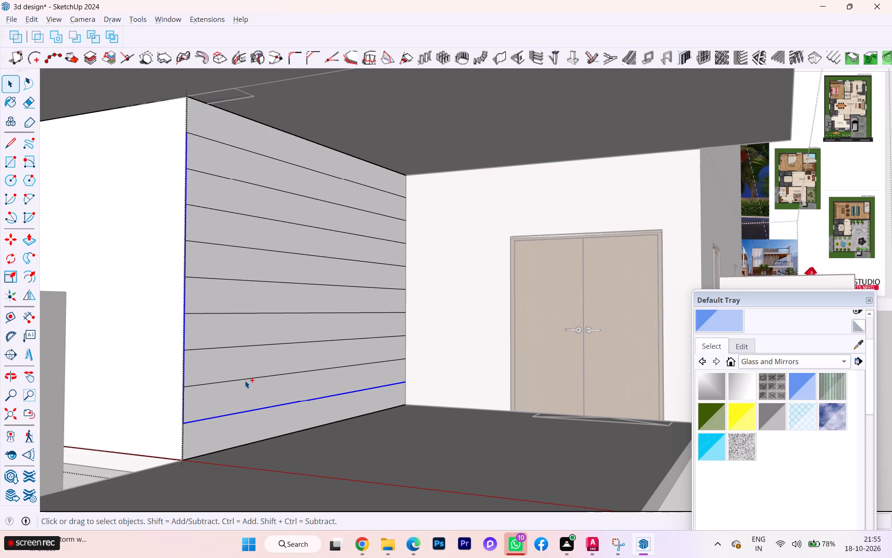
ctrl+click(245, 380)
ctrl+click(236, 346)
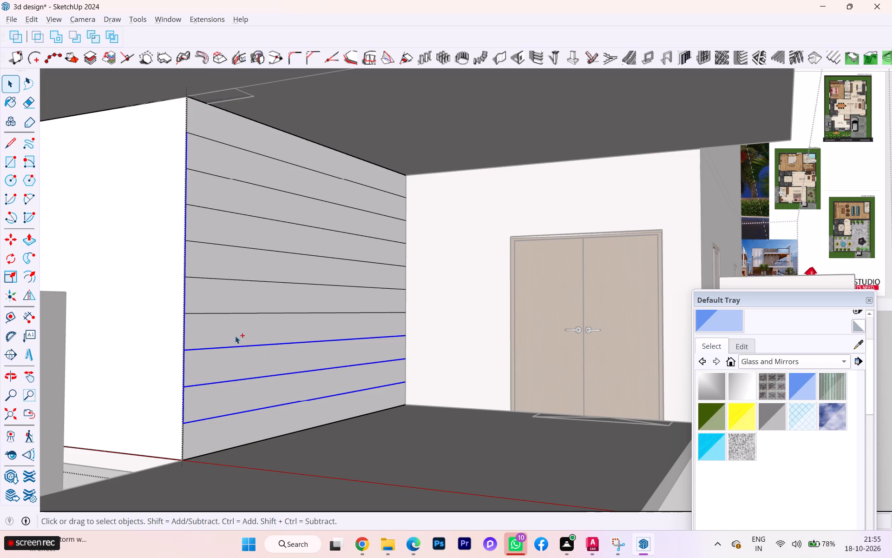
ctrl+click(235, 313)
ctrl+click(235, 279)
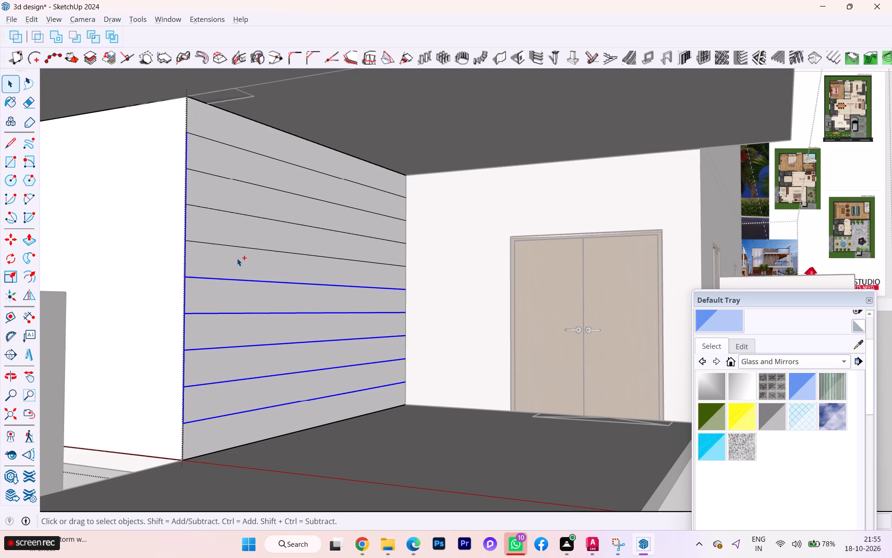
ctrl+click(235, 247)
ctrl+click(235, 213)
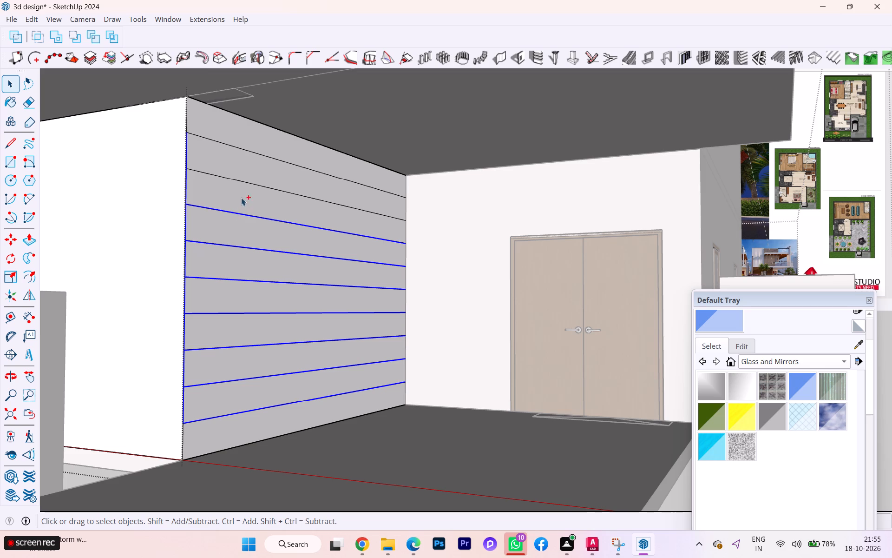
ctrl+click(253, 185)
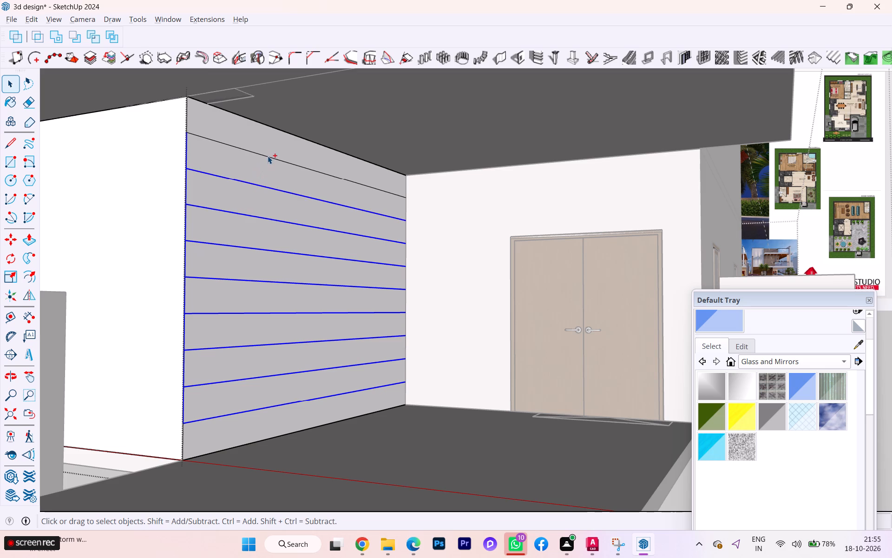
ctrl+click(268, 156)
scroll(232, 386, up, 3)
key(m)
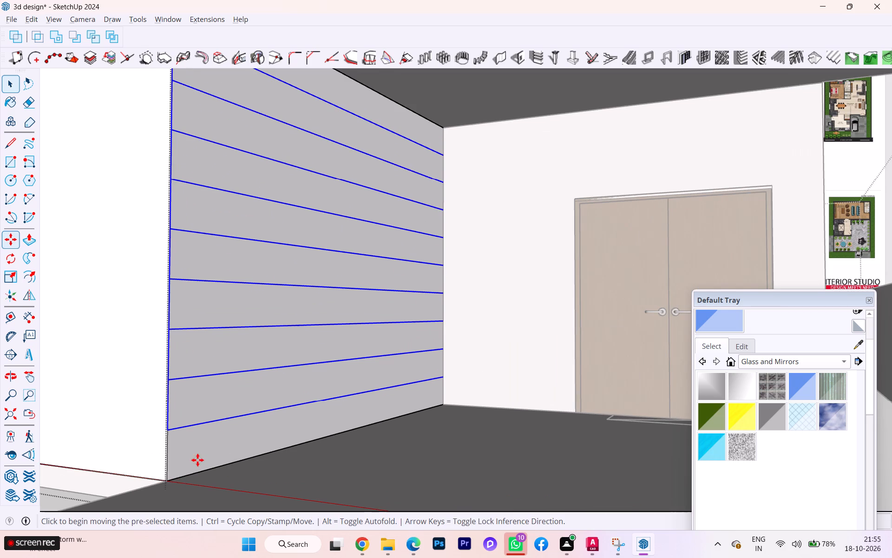
scroll(180, 477, up, 1)
click(169, 425)
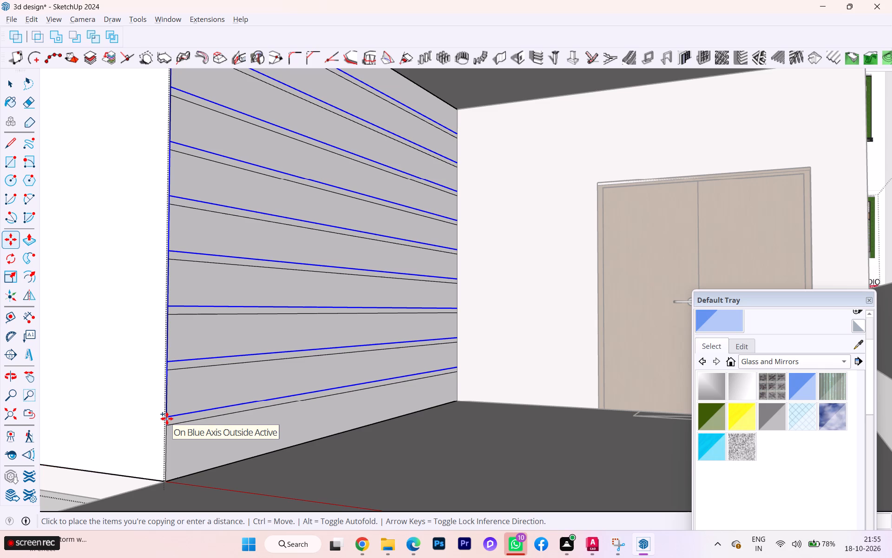
key(2)
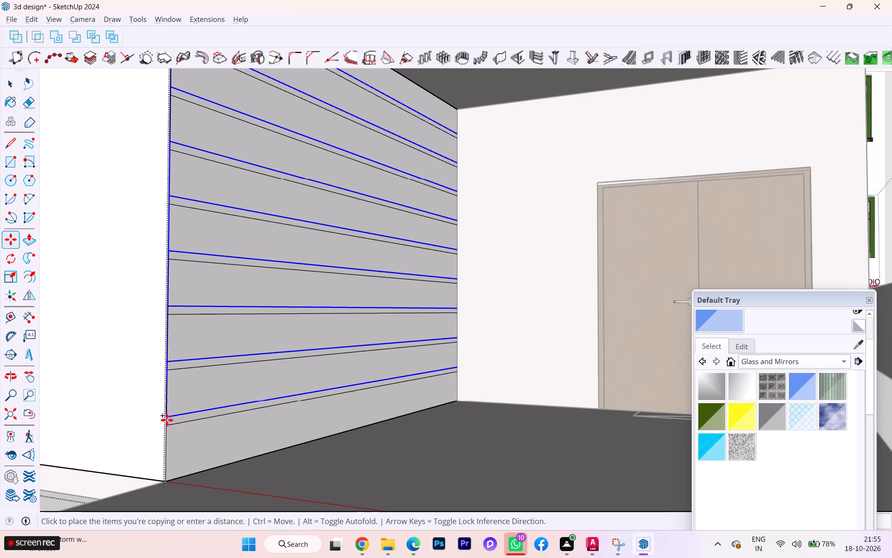
text(mm)
key(Return)
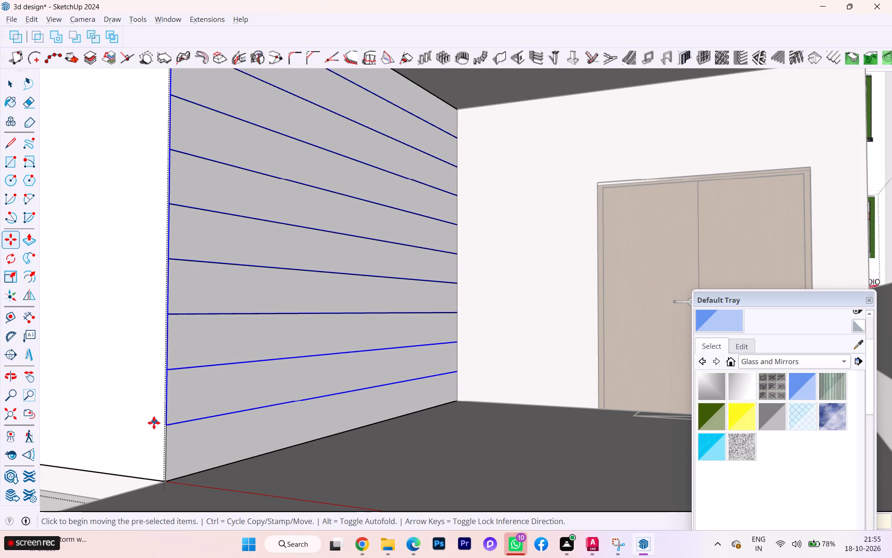
Copy the selected dividing lines upward by another 2 mm to set the groove width between strips.
click(167, 428)
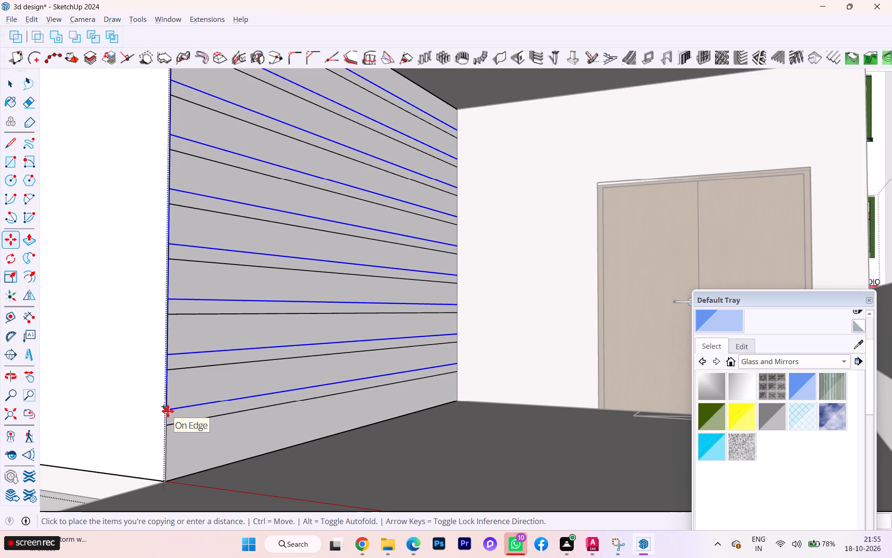
text(2mm)
key(Return)
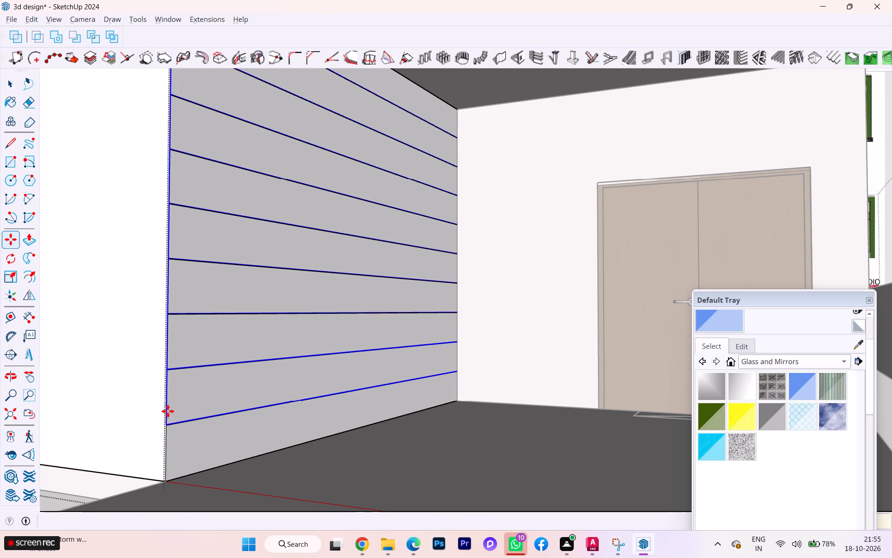
Delete the middle of the three closely spaced lines at the porch side wall's lowest strip joint.
scroll(174, 433, up, 2)
scroll(174, 436, down, 1)
scroll(176, 427, up, 8)
scroll(180, 425, down, 2)
scroll(180, 425, up, 18)
scroll(177, 430, down, 1)
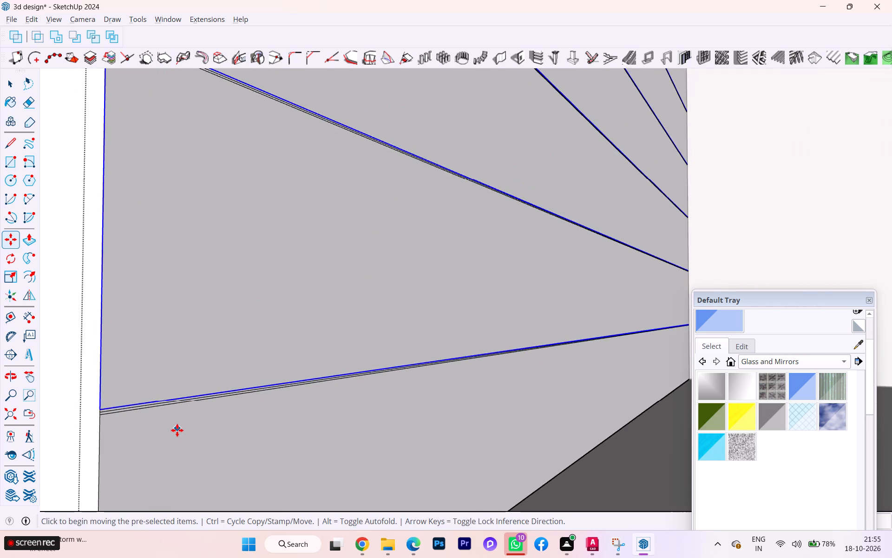
scroll(177, 429, up, 2)
scroll(176, 423, down, 1)
scroll(176, 422, up, 5)
key(space)
click(138, 397)
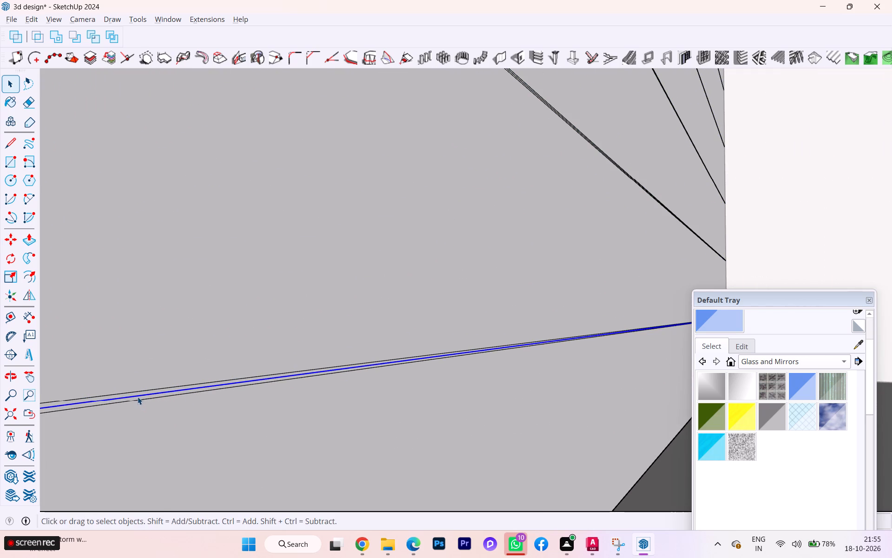
key(Delete)
Examine the thin groove lines between the lowest strips of the porch side wall.
scroll(138, 397, up, 2)
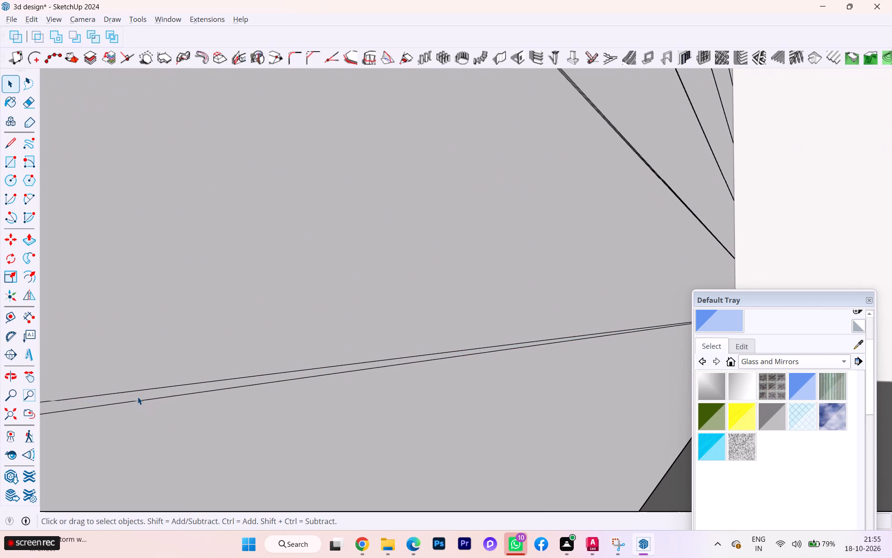
scroll(143, 360, down, 1)
scroll(143, 361, up, 1)
scroll(144, 362, down, 3)
scroll(145, 367, up, 2)
scroll(145, 369, down, 1)
scroll(158, 384, up, 1)
scroll(158, 384, down, 3)
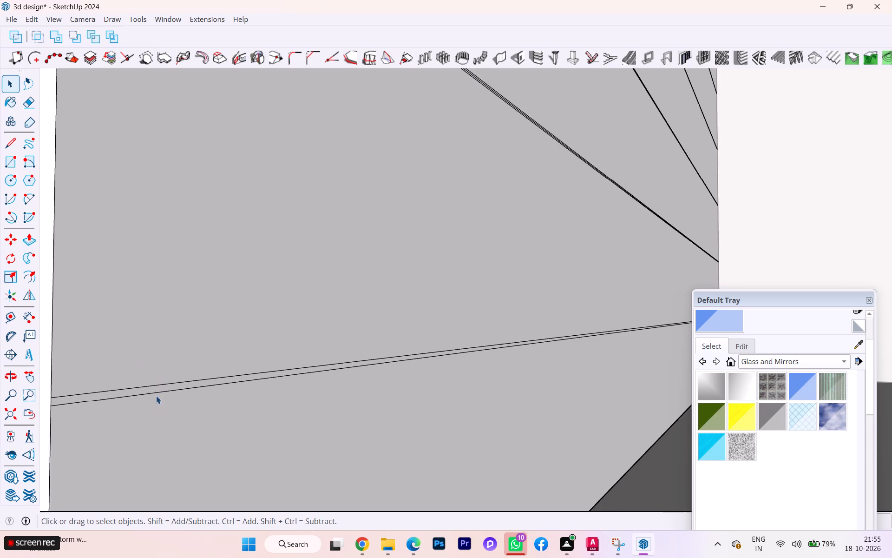
scroll(156, 396, down, 1)
middle_drag(151, 401, 72, 469)
scroll(118, 433, down, 3)
scroll(118, 433, up, 2)
scroll(118, 433, down, 2)
scroll(123, 433, up, 1)
scroll(137, 433, down, 4)
scroll(138, 436, up, 1)
scroll(139, 437, down, 2)
scroll(148, 441, up, 1)
scroll(148, 441, down, 10)
scroll(151, 445, up, 2)
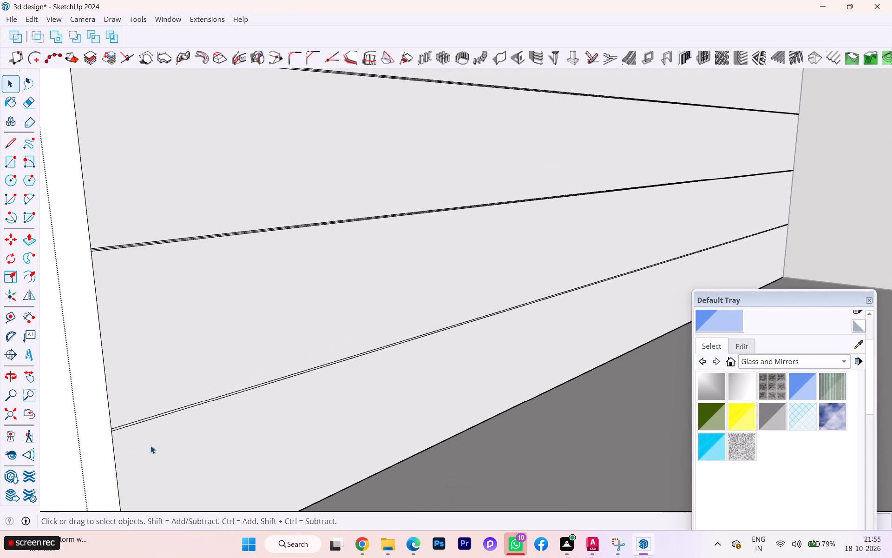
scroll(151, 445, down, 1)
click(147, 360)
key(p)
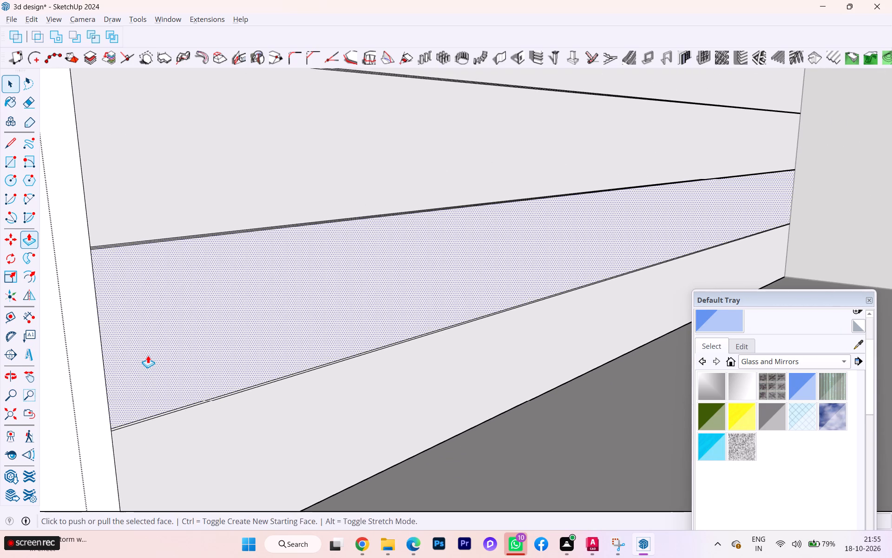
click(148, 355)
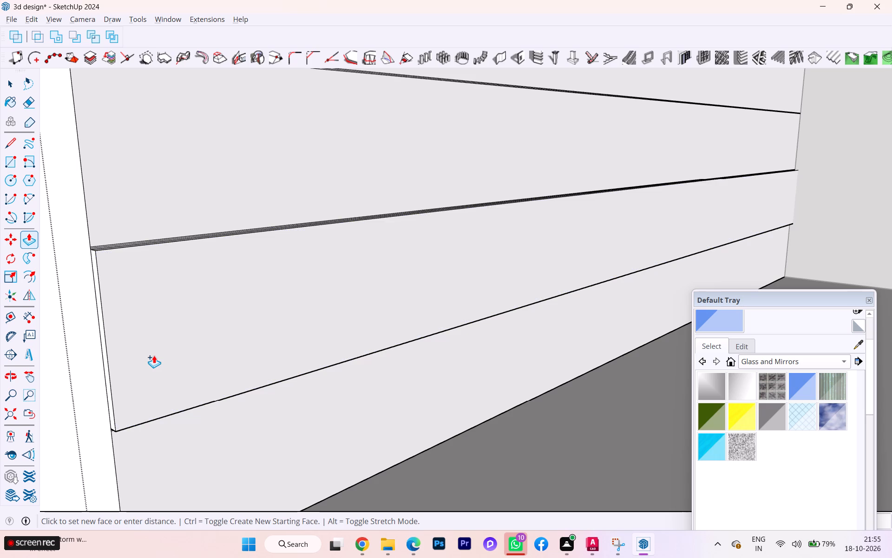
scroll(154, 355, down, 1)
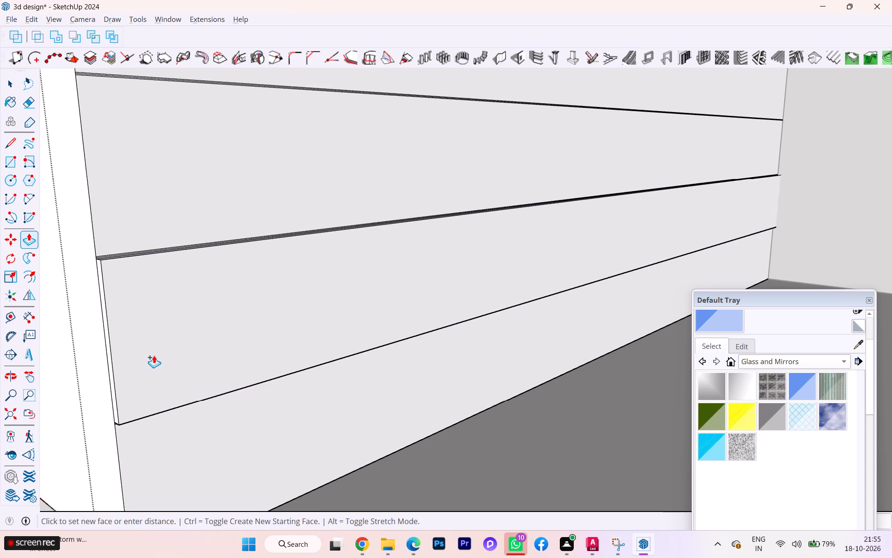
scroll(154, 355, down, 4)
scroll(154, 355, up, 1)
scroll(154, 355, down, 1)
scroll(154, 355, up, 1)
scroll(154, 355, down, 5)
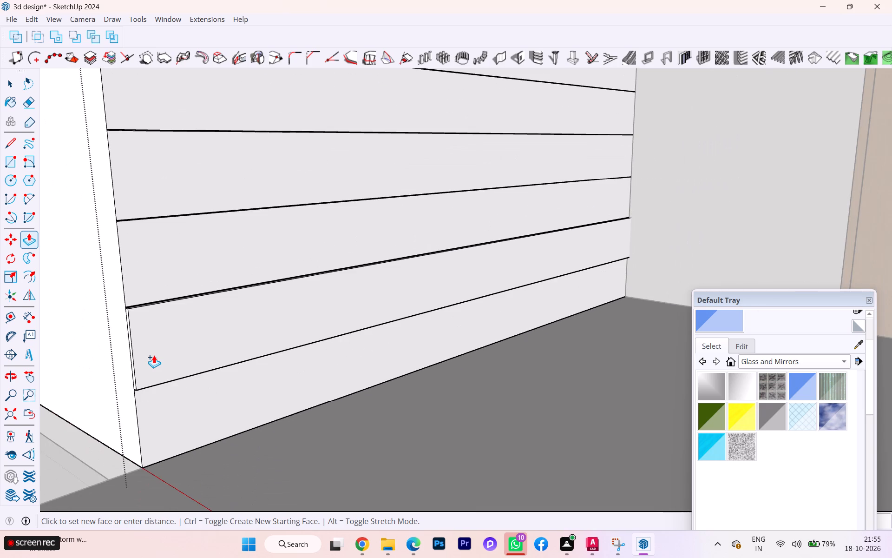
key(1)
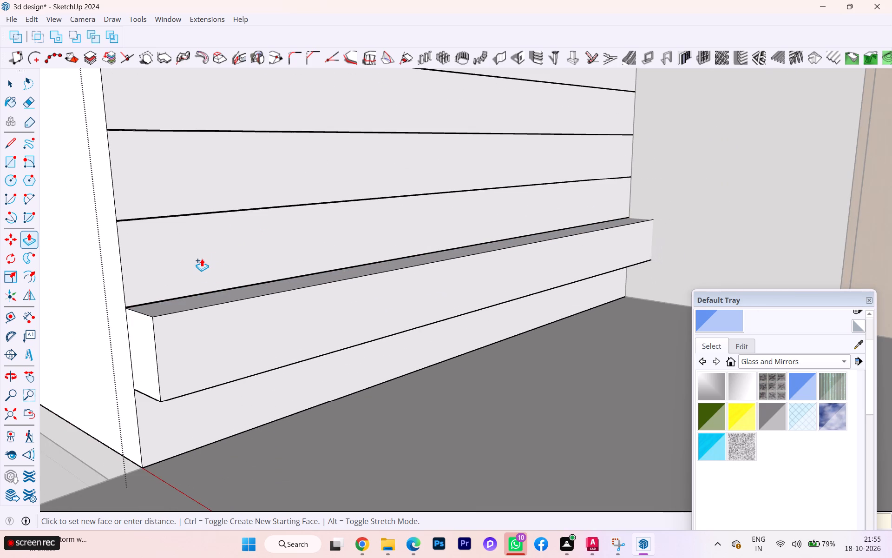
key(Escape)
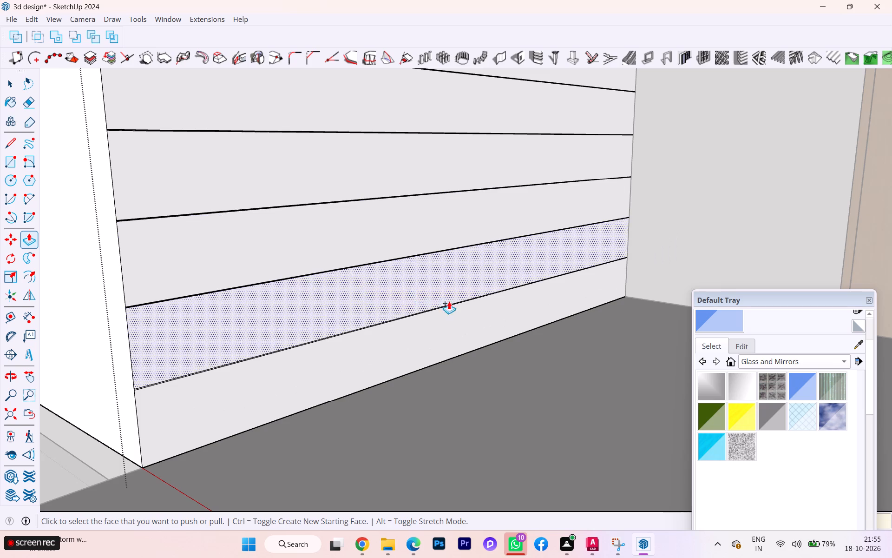
Push/pull the lowest strip of the porch side wall outward by 1 mm.
drag(780, 294, 735, 160)
click(198, 401)
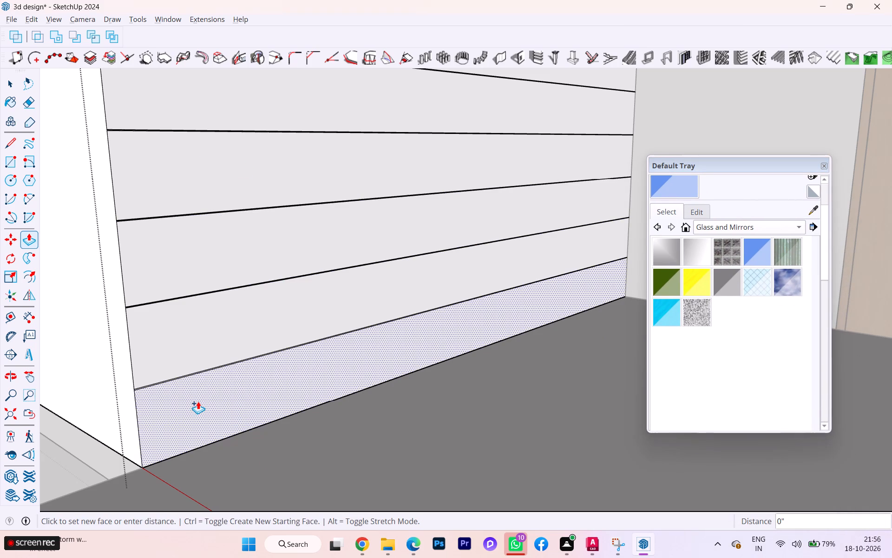
key(1)
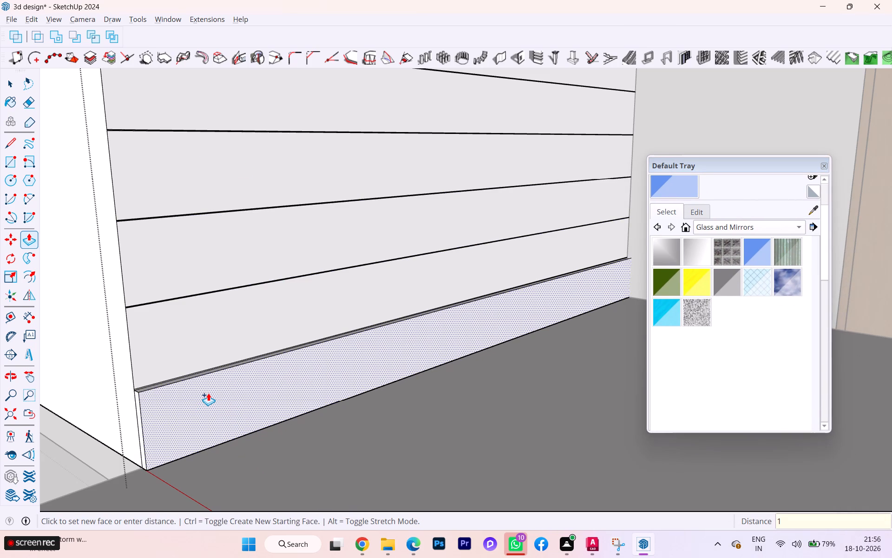
key(comma)
key(BackSpace)
text(mm)
key(Return)
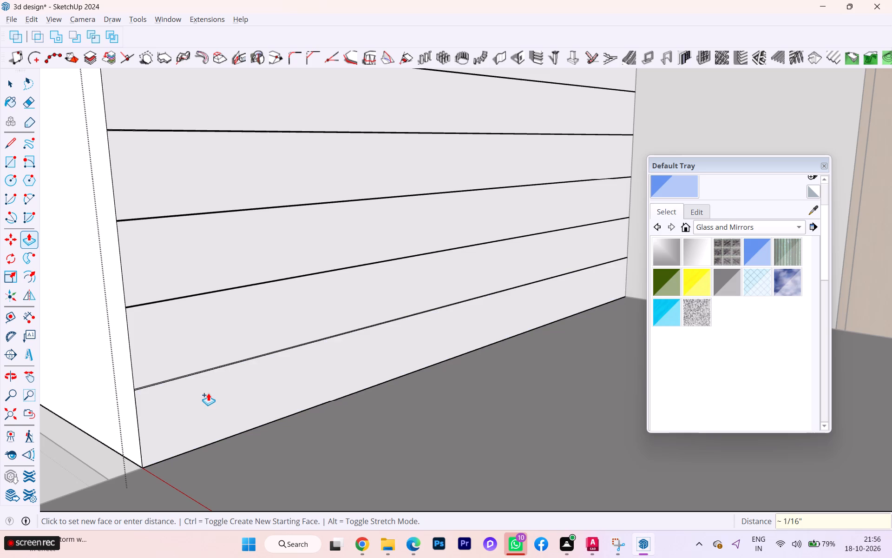
Repeat the 1 mm push/pull on the second, third and fourth strips from the floor of the porch side wall.
double_click(190, 354)
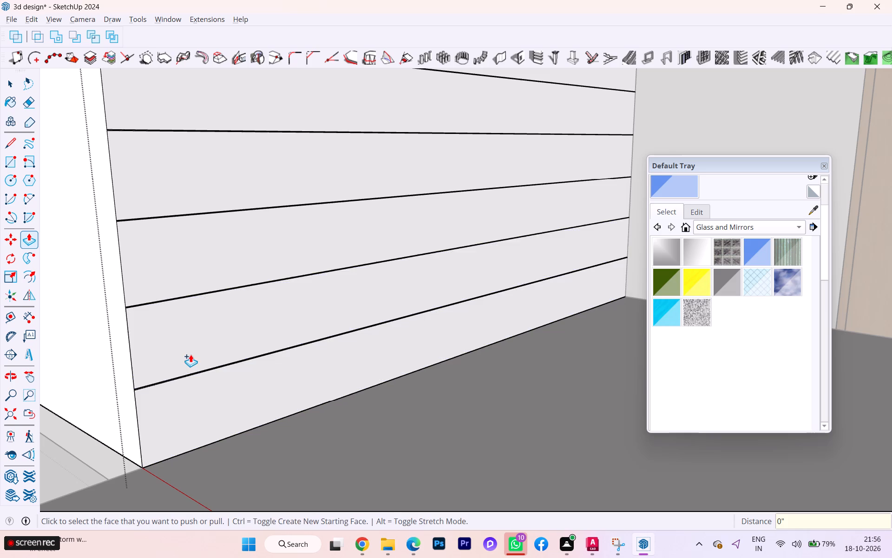
middle_drag(195, 375, 424, 355)
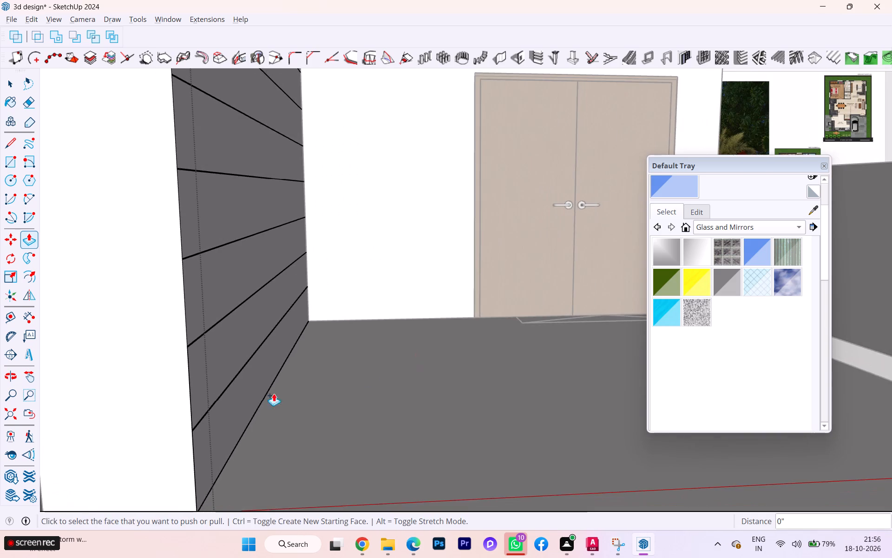
scroll(258, 398, down, 1)
scroll(253, 400, up, 11)
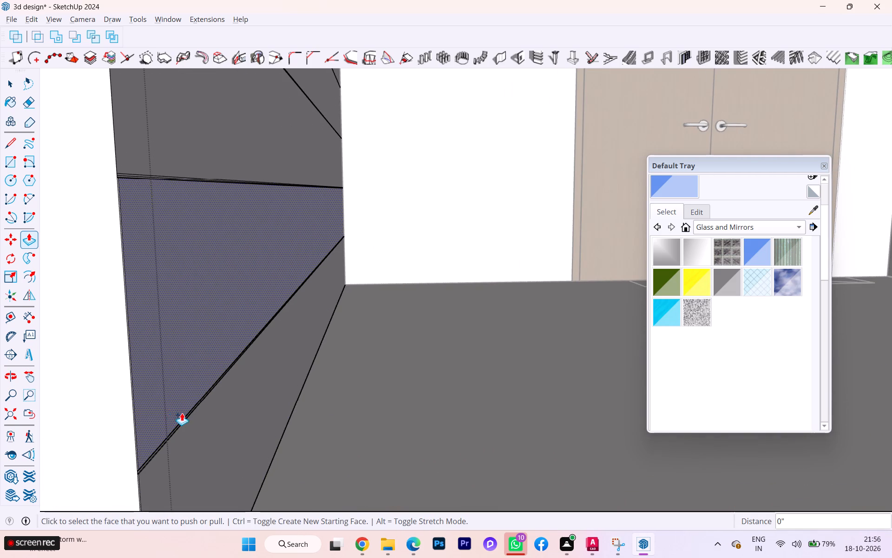
scroll(191, 414, down, 1)
middle_drag(184, 412, 60, 408)
scroll(120, 404, down, 1)
scroll(120, 404, up, 1)
scroll(122, 404, down, 1)
scroll(127, 405, up, 3)
scroll(128, 405, down, 1)
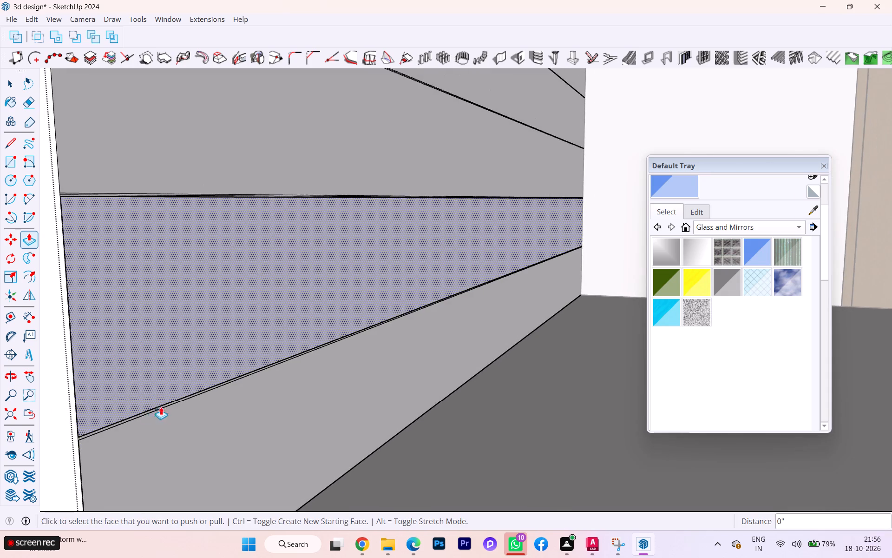
scroll(171, 411, up, 2)
scroll(178, 413, down, 3)
scroll(190, 417, up, 4)
scroll(190, 417, down, 1)
double_click(211, 156)
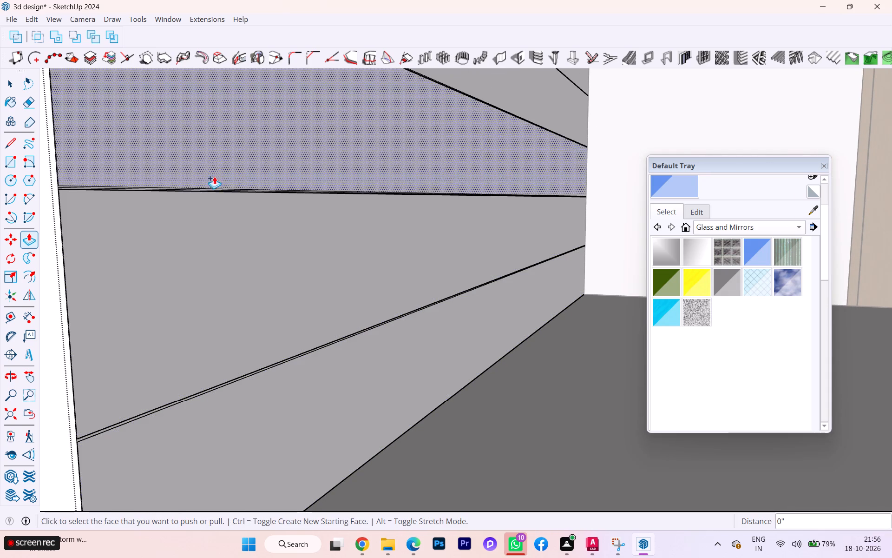
scroll(218, 201, down, 8)
scroll(223, 322, up, 2)
scroll(224, 325, down, 5)
scroll(241, 347, up, 1)
scroll(242, 350, down, 2)
double_click(262, 141)
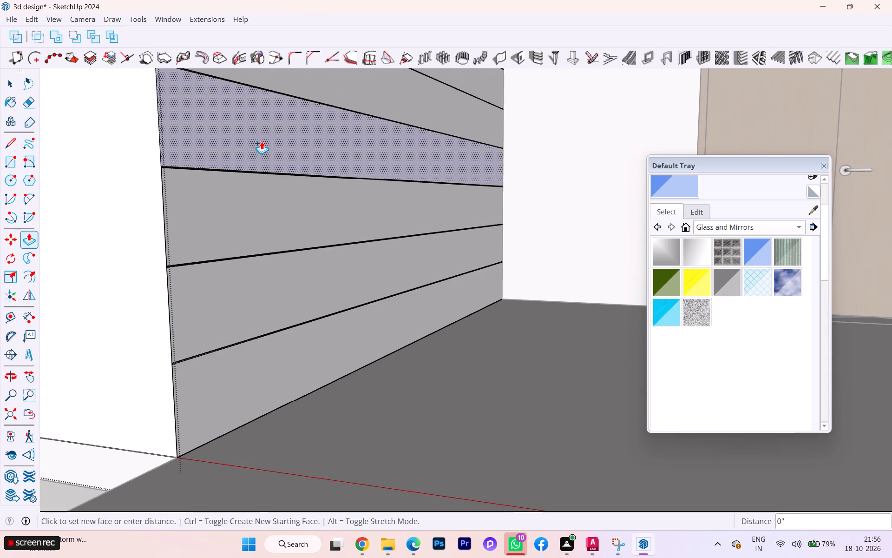
Repeat the 1 mm push/pull on the remaining upper strips of the porch side wall, up to the porch roof.
scroll(247, 189, down, 1)
scroll(248, 192, up, 1)
scroll(248, 198, down, 2)
scroll(269, 294, up, 1)
scroll(269, 294, down, 1)
scroll(269, 295, up, 1)
scroll(272, 272, down, 2)
scroll(272, 272, up, 2)
scroll(272, 272, down, 2)
scroll(272, 272, up, 1)
scroll(272, 272, down, 1)
scroll(272, 272, up, 1)
scroll(300, 312, down, 2)
scroll(302, 317, up, 2)
scroll(304, 321, down, 6)
scroll(345, 430, up, 1)
scroll(345, 430, down, 5)
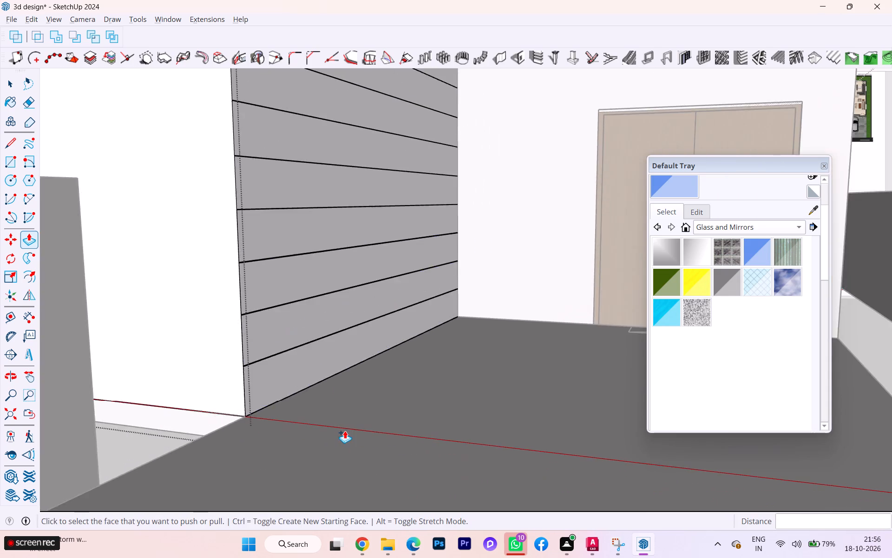
scroll(347, 418, down, 3)
scroll(347, 418, up, 1)
scroll(340, 410, down, 1)
middle_drag(337, 408, 199, 448)
scroll(374, 246, up, 3)
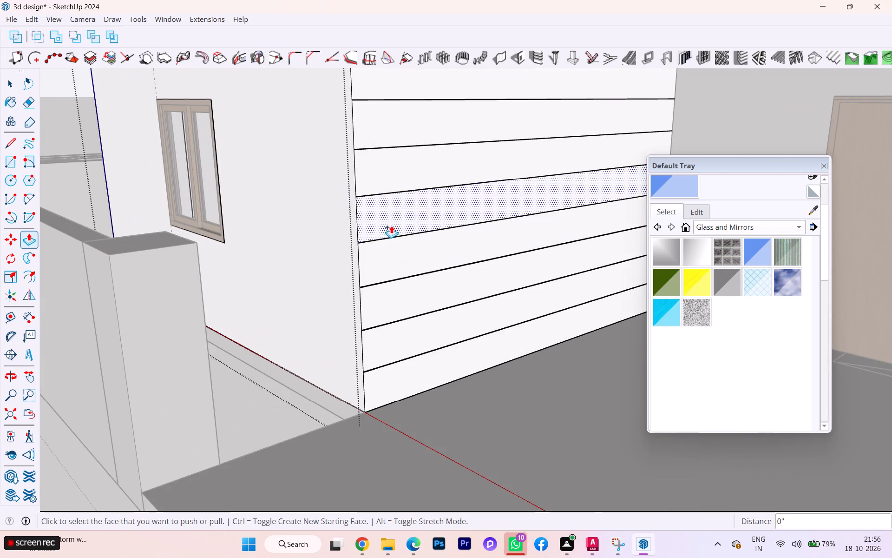
double_click(392, 211)
double_click(396, 165)
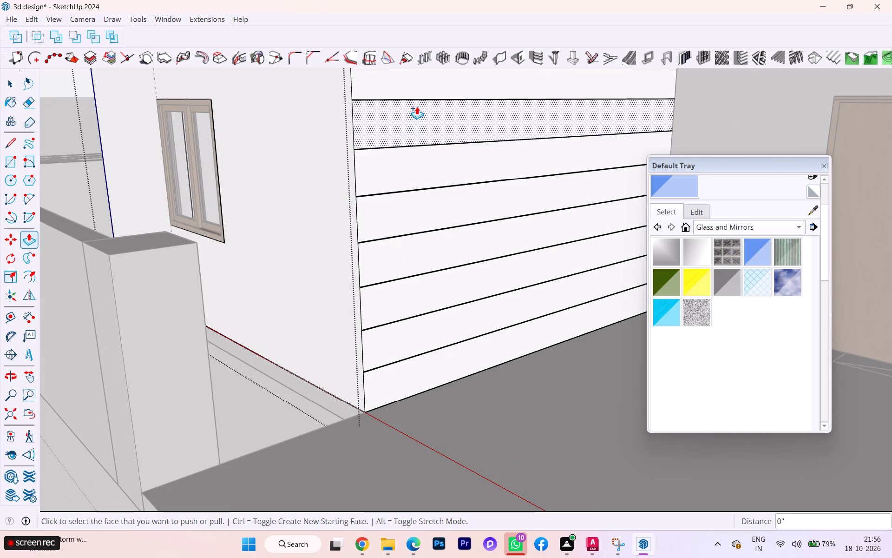
double_click(416, 113)
scroll(428, 220, down, 7)
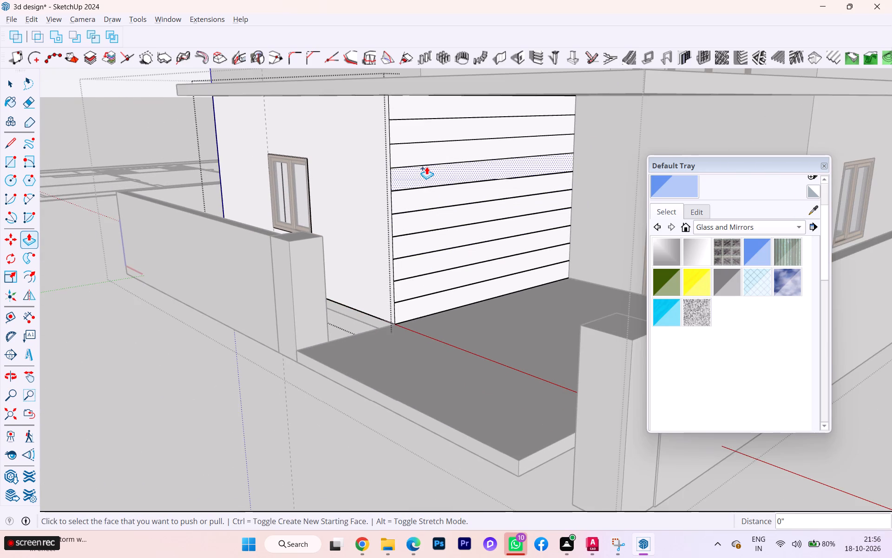
double_click(426, 166)
double_click(420, 152)
double_click(417, 128)
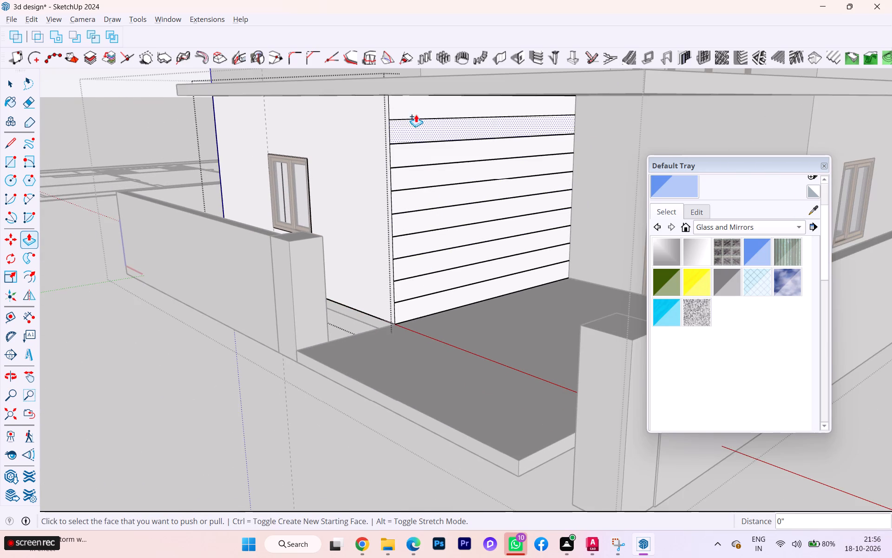
double_click(418, 107)
scroll(455, 246, down, 5)
scroll(456, 252, up, 2)
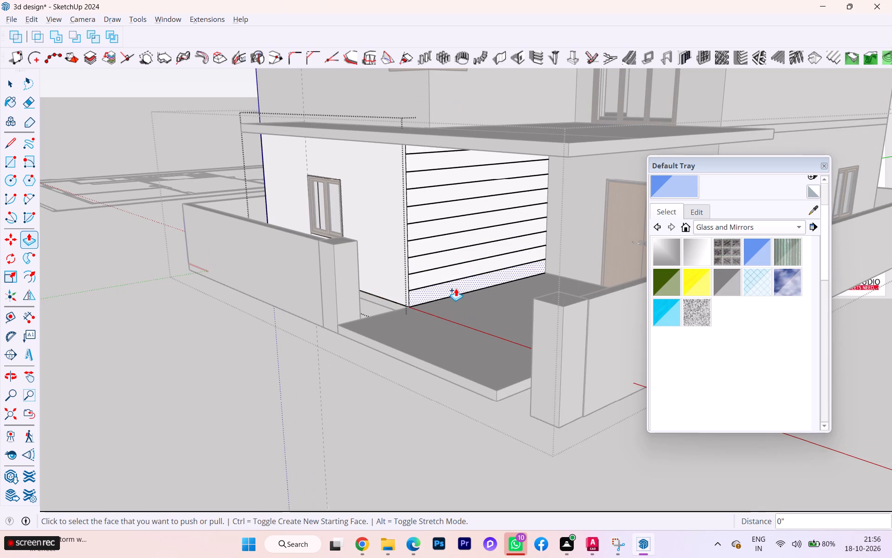
key(space)
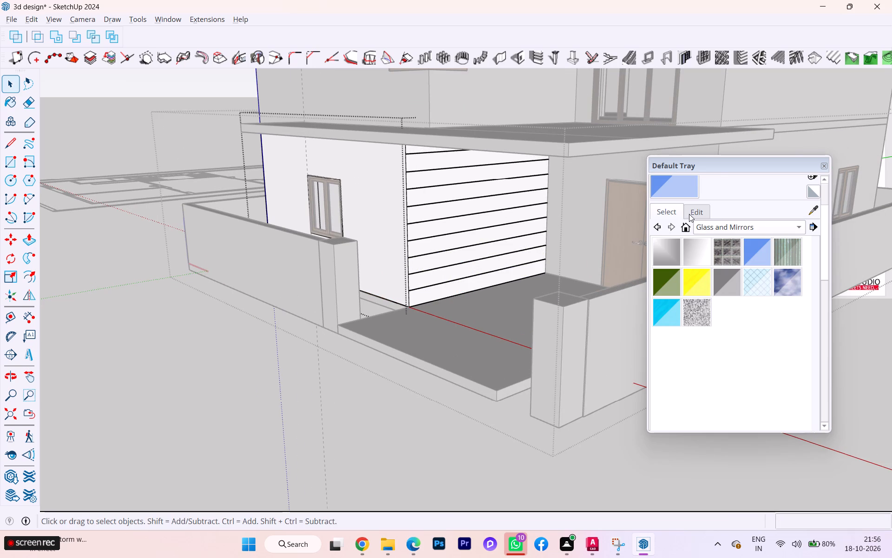
Browse the Synthetic Surfaces, Roofing, Window Coverings and Metal material collections for a suitable cladding finish.
click(704, 228)
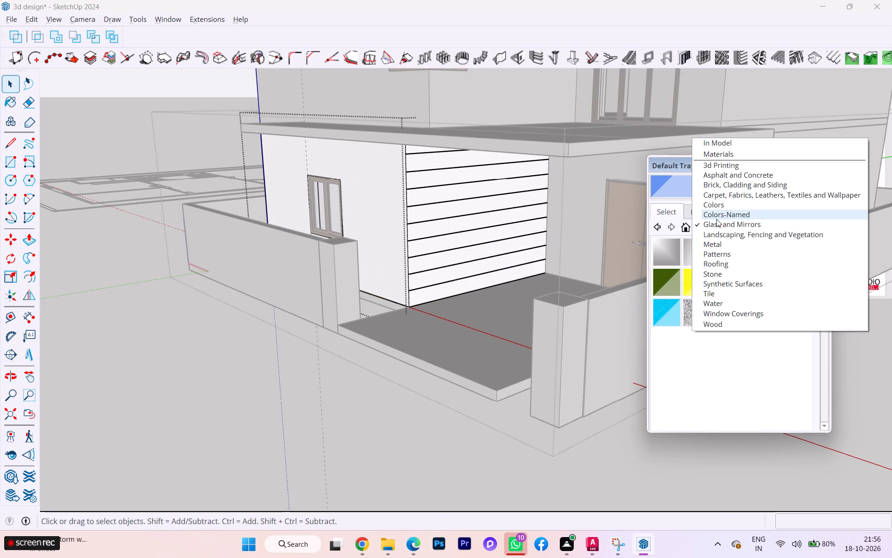
click(715, 286)
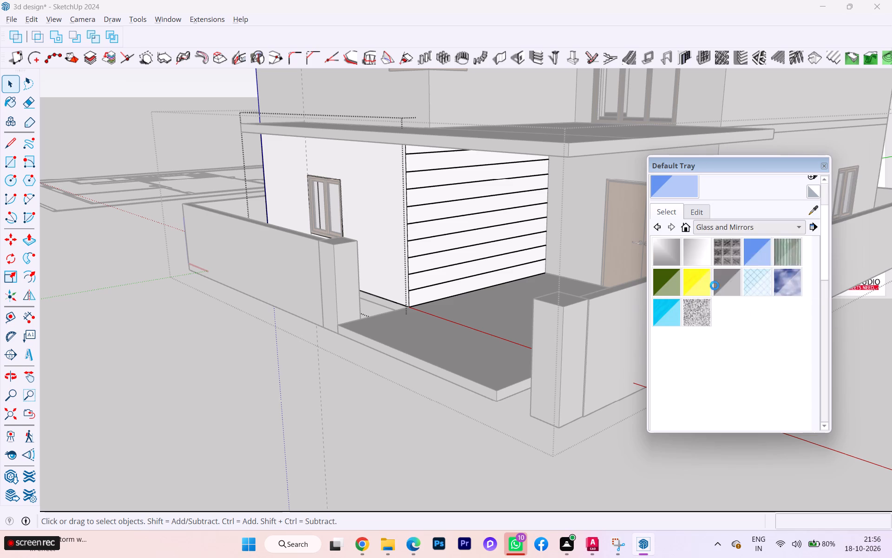
click(714, 230)
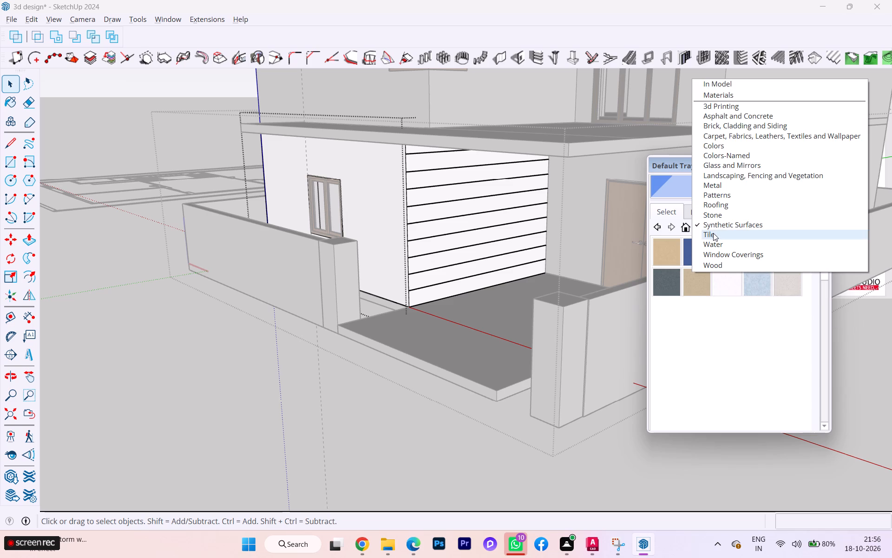
click(718, 208)
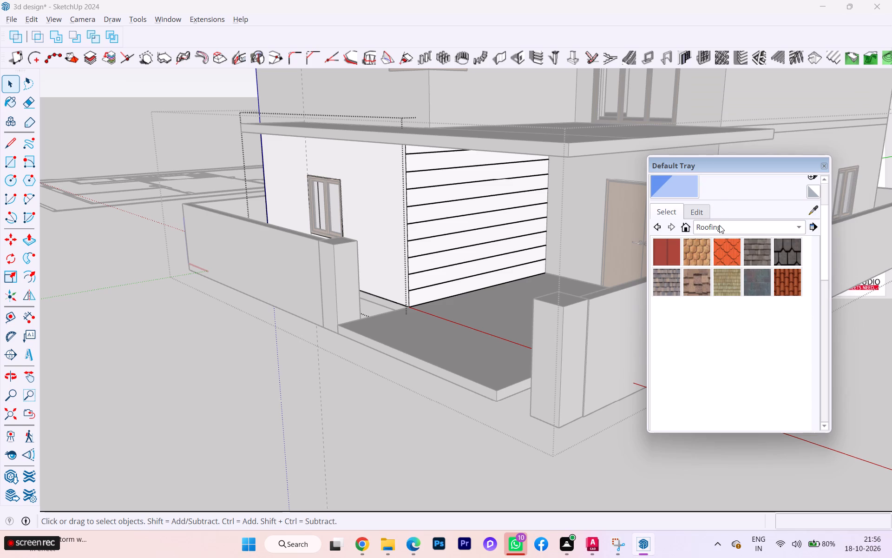
click(721, 225)
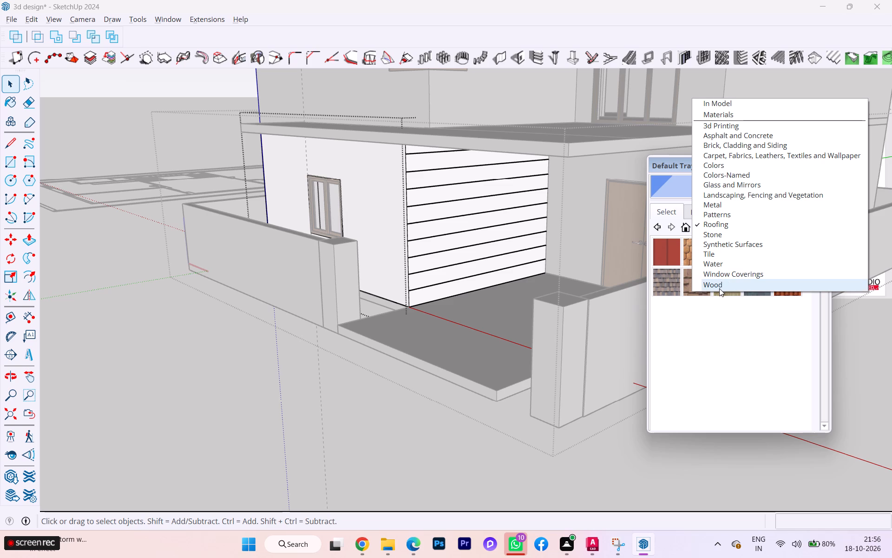
click(722, 278)
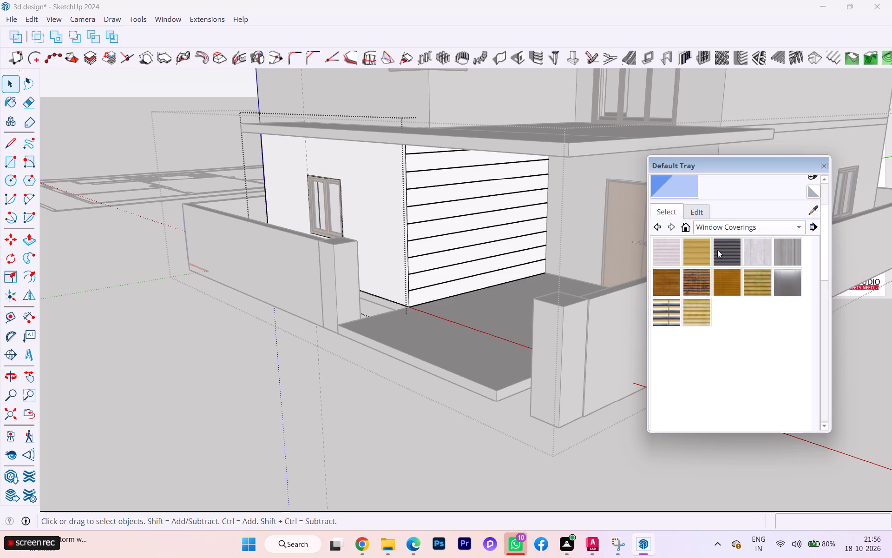
click(725, 223)
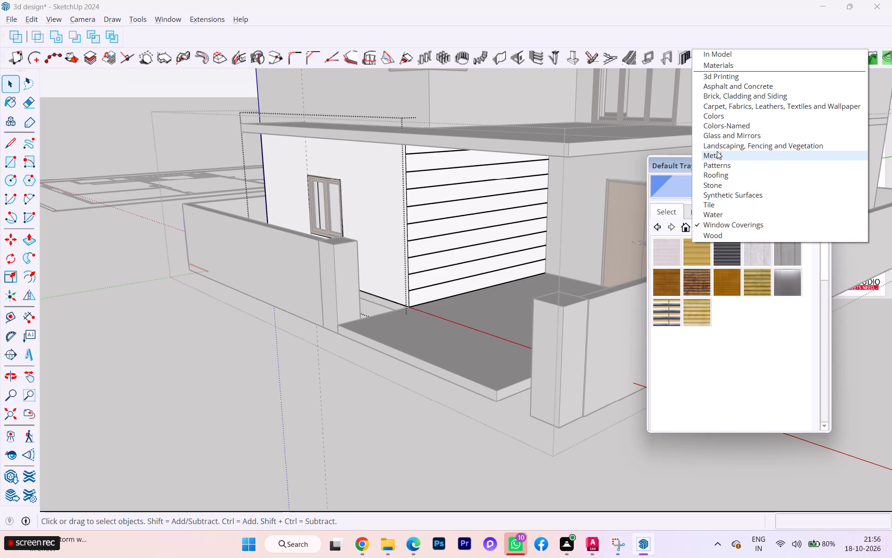
click(717, 151)
Paint the nine lower strips of the porch side wall with a medium grey material from the Asphalt and Concrete collection.
click(727, 228)
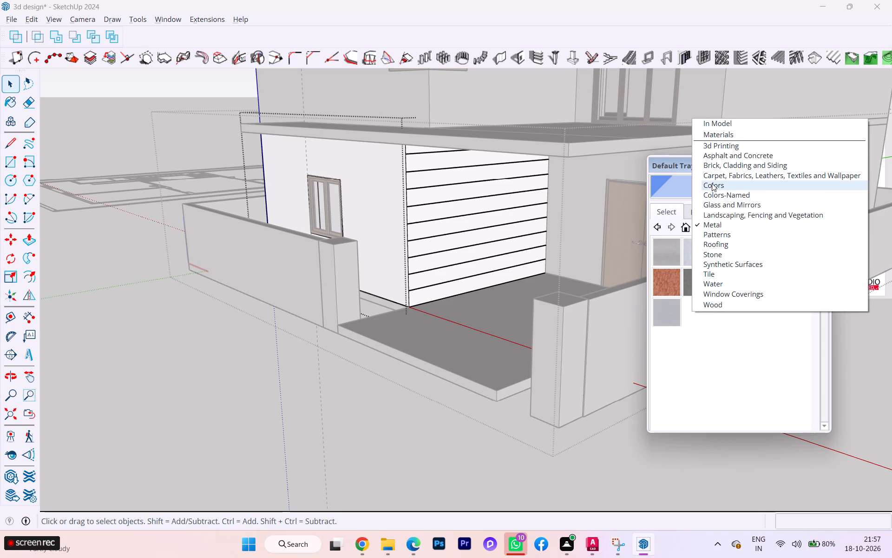
click(752, 159)
scroll(719, 275, up, 1)
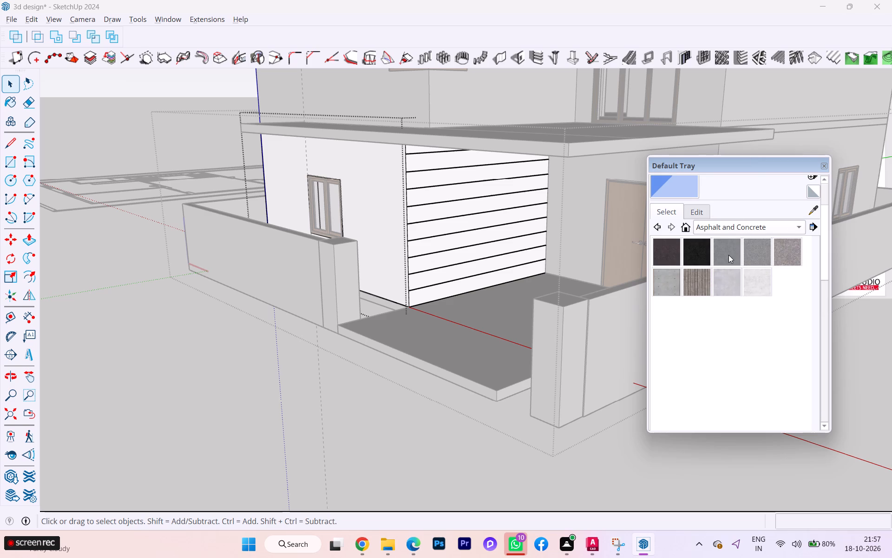
click(728, 253)
click(468, 287)
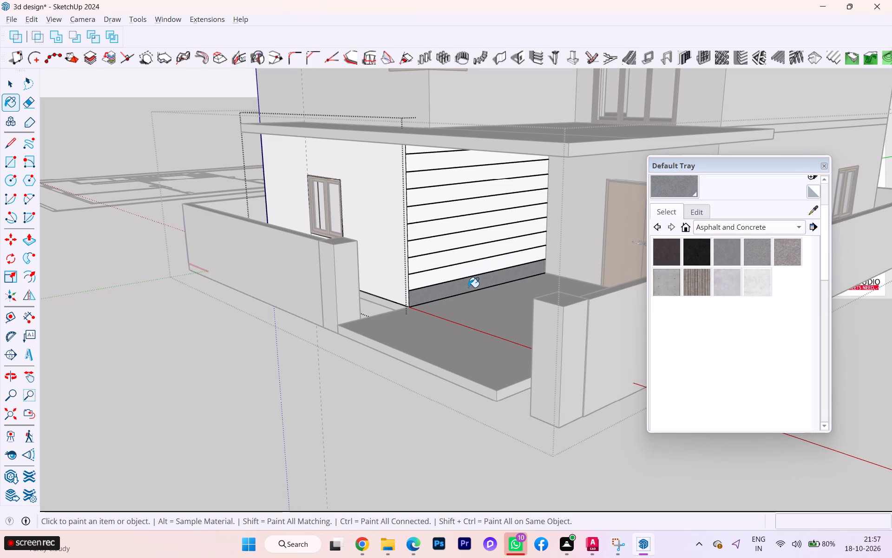
click(459, 277)
click(452, 262)
click(449, 244)
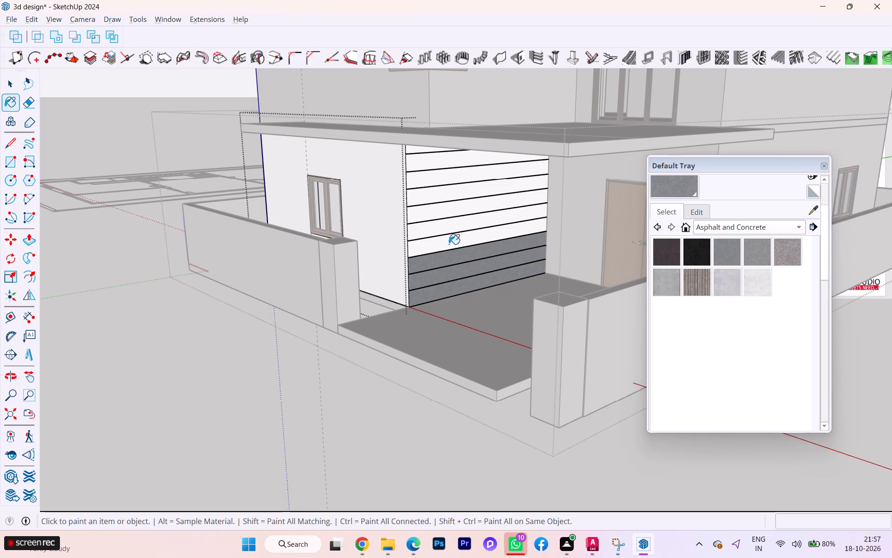
click(448, 232)
click(447, 218)
click(446, 213)
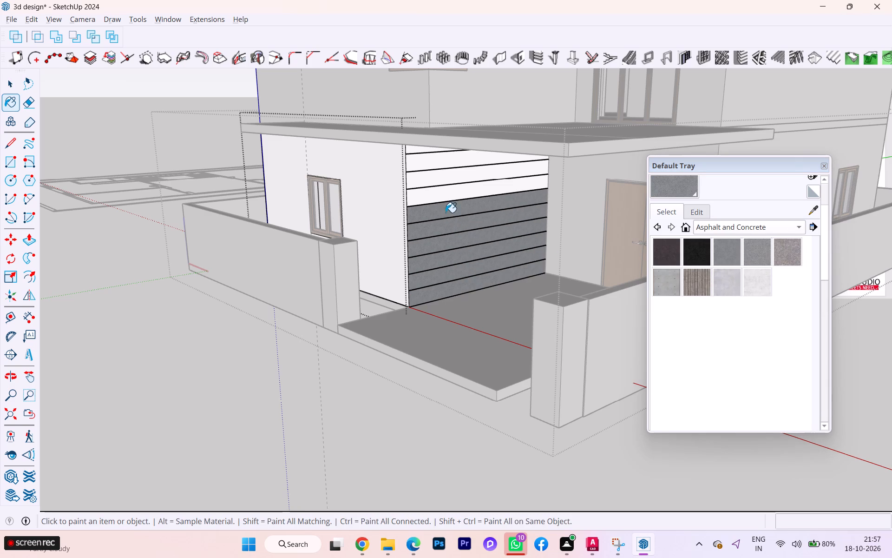
click(443, 197)
click(442, 181)
click(440, 163)
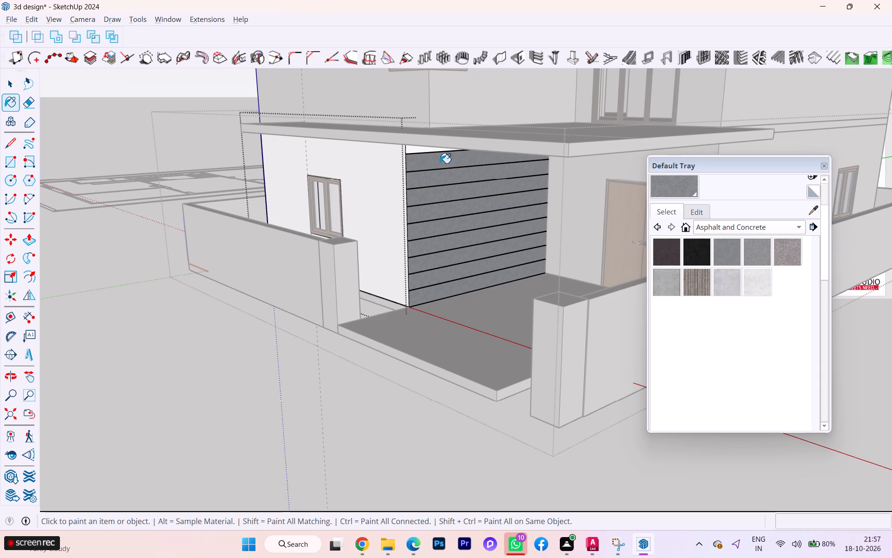
Paint the topmost strip just below the porch roof with the same grey material.
scroll(440, 179, down, 1)
middle_drag(445, 181, 496, 177)
scroll(471, 169, up, 6)
click(413, 140)
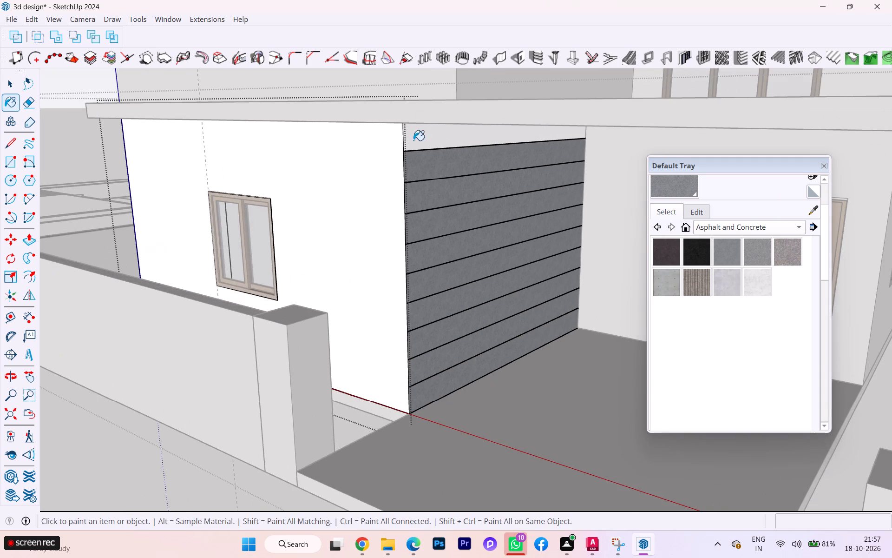
key(space)
click(192, 476)
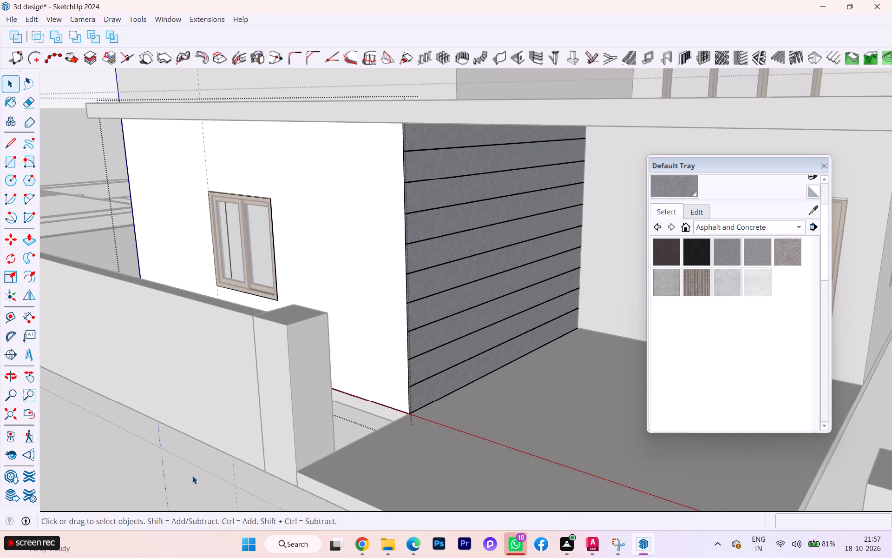
Examine the grooves between the grey cladding strips up close where the porch side wall meets the window wall.
middle_drag(401, 424, 253, 418)
scroll(428, 379, up, 12)
scroll(512, 367, down, 1)
scroll(512, 367, up, 4)
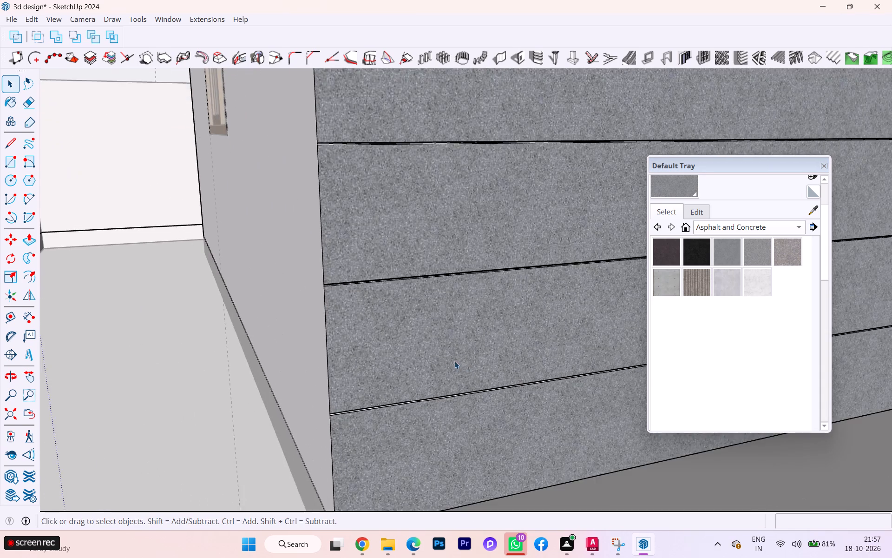
scroll(434, 364, up, 4)
scroll(398, 377, down, 5)
middle_drag(389, 387, 517, 374)
scroll(411, 452, up, 3)
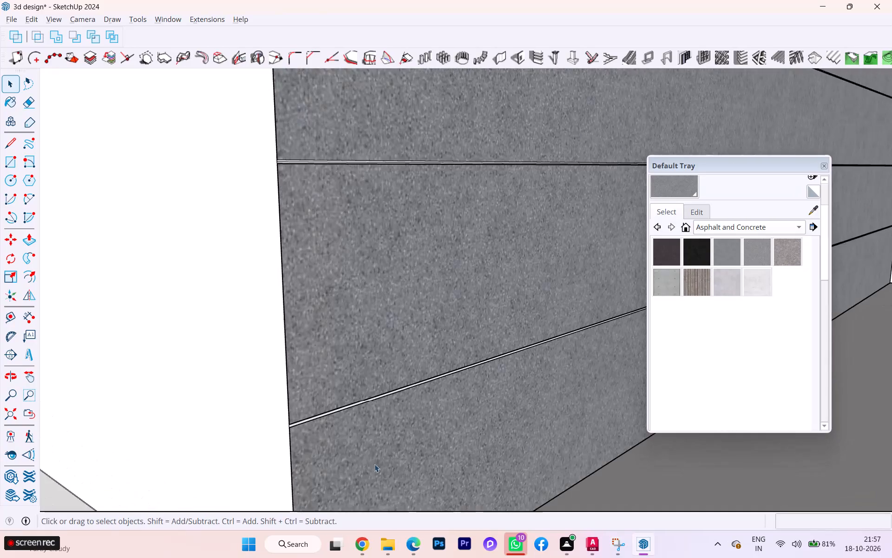
scroll(374, 464, up, 6)
scroll(334, 448, down, 3)
scroll(330, 447, up, 15)
click(242, 389)
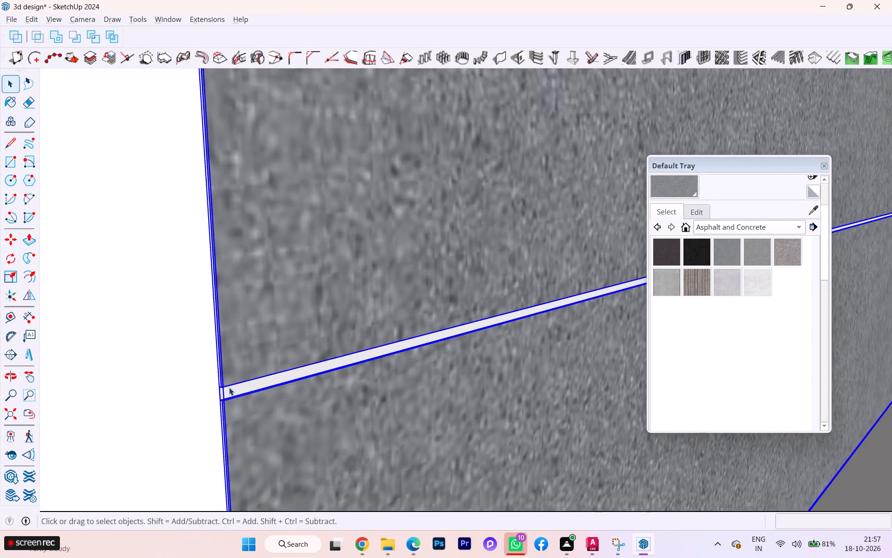
scroll(229, 388, up, 1)
scroll(229, 388, down, 3)
scroll(229, 388, up, 3)
scroll(227, 396, down, 1)
scroll(225, 397, up, 3)
scroll(218, 399, down, 1)
scroll(218, 399, up, 9)
scroll(248, 402, down, 1)
scroll(248, 402, up, 1)
scroll(248, 402, down, 3)
scroll(248, 402, up, 7)
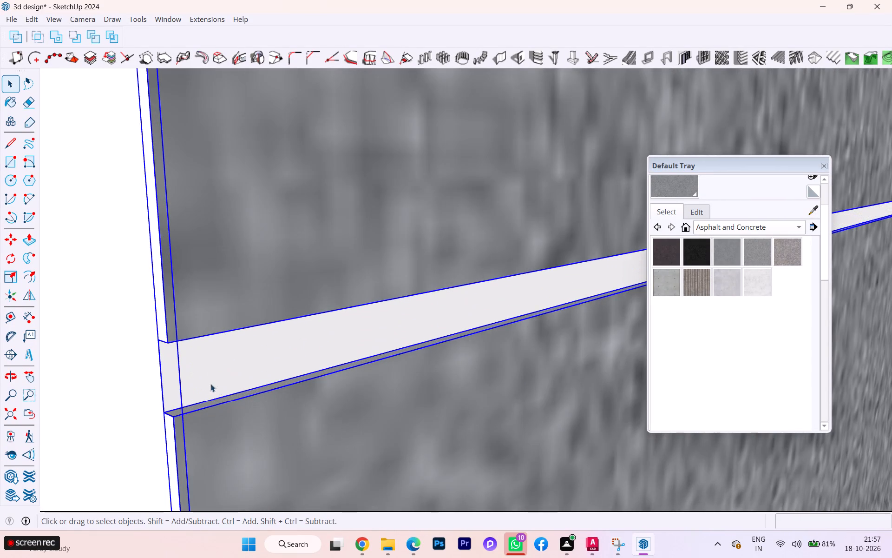
click(182, 373)
scroll(171, 376, down, 2)
scroll(174, 381, up, 2)
scroll(179, 391, down, 5)
scroll(213, 413, up, 2)
scroll(213, 413, down, 1)
scroll(213, 413, up, 2)
scroll(213, 413, down, 3)
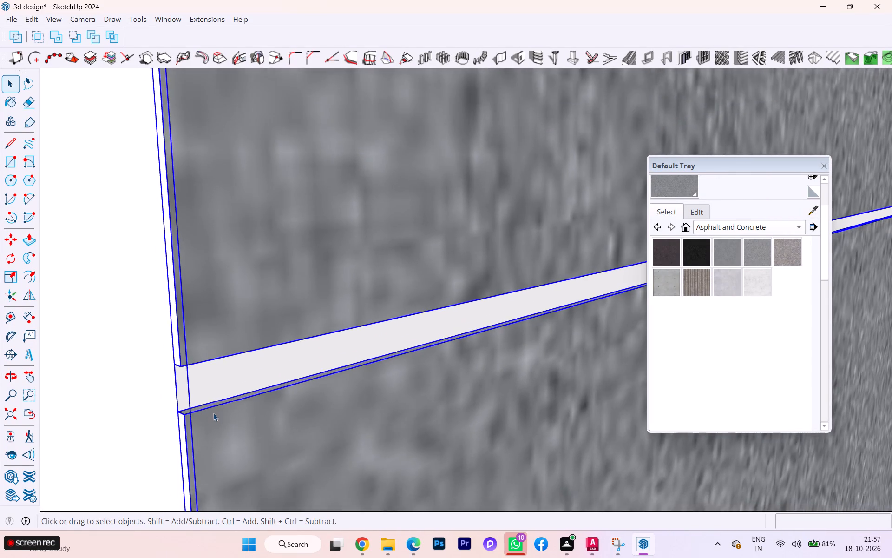
scroll(213, 413, down, 7)
scroll(231, 402, up, 1)
scroll(236, 399, down, 4)
scroll(244, 391, up, 2)
scroll(278, 383, down, 1)
scroll(278, 382, up, 5)
scroll(278, 382, down, 5)
scroll(290, 386, up, 1)
scroll(290, 386, down, 3)
scroll(291, 386, up, 5)
scroll(291, 386, down, 8)
scroll(308, 386, up, 1)
scroll(321, 387, down, 1)
scroll(321, 387, up, 5)
scroll(321, 387, down, 1)
scroll(321, 387, up, 5)
scroll(321, 387, down, 2)
scroll(321, 387, up, 1)
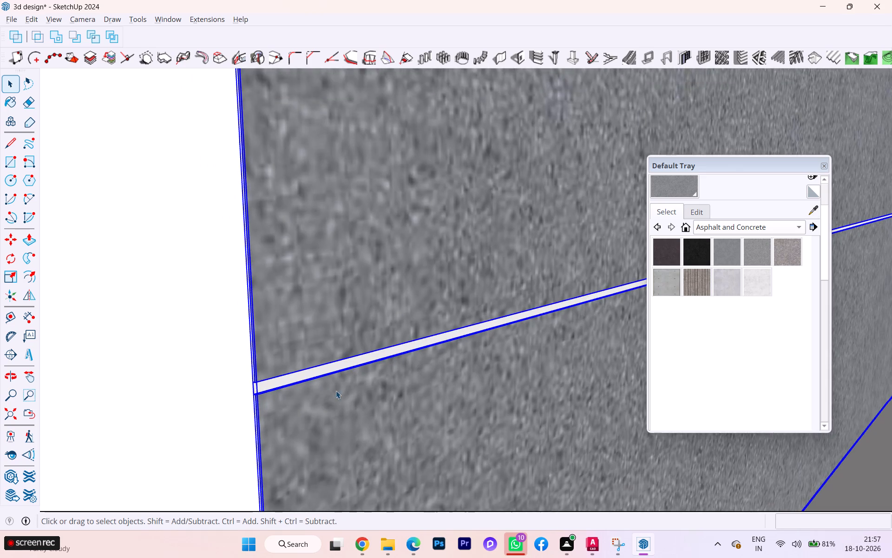
scroll(341, 388, down, 2)
scroll(341, 388, up, 2)
scroll(341, 388, down, 1)
scroll(341, 388, up, 3)
scroll(341, 388, down, 10)
scroll(319, 376, up, 1)
scroll(287, 377, down, 8)
scroll(287, 377, up, 1)
scroll(287, 377, down, 2)
scroll(285, 383, up, 2)
scroll(285, 382, down, 6)
scroll(286, 390, up, 1)
scroll(286, 390, down, 2)
scroll(286, 390, up, 1)
scroll(286, 390, down, 2)
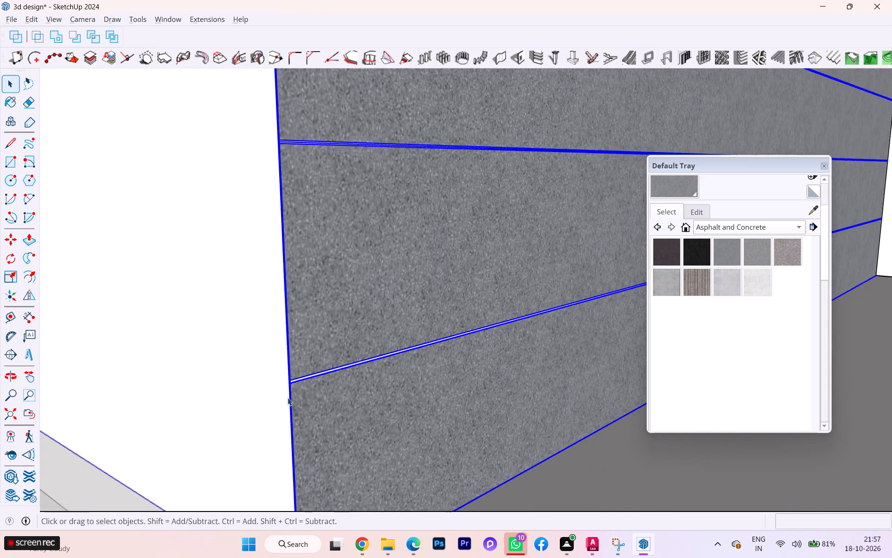
scroll(288, 398, down, 11)
scroll(324, 389, up, 2)
scroll(324, 389, down, 7)
scroll(334, 391, up, 3)
scroll(336, 391, down, 3)
scroll(388, 378, up, 4)
scroll(452, 372, down, 1)
scroll(452, 372, up, 1)
scroll(452, 372, down, 7)
key(space)
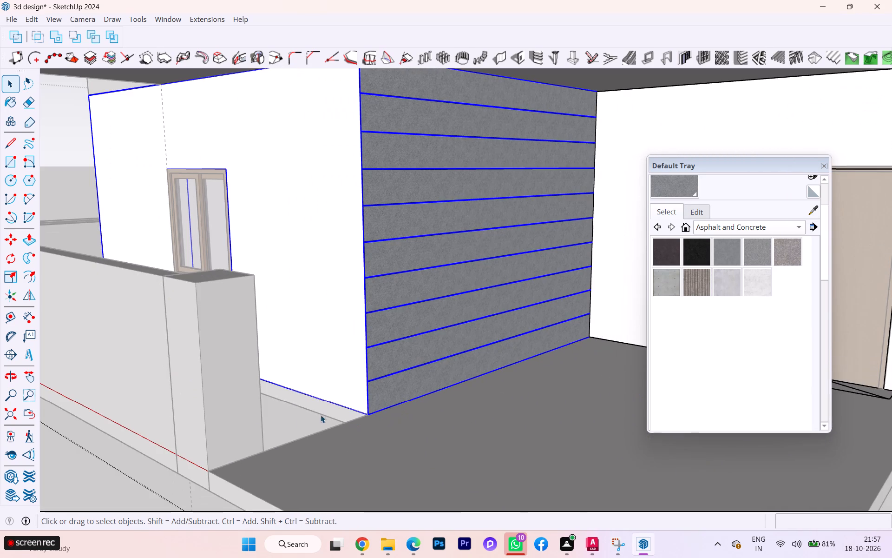
click(103, 464)
Copy the top edge of the window wall beside the grey cladding 10' down to its base, dividing the wall into 10 equal horizontal strips.
scroll(94, 474, down, 4)
scroll(95, 475, up, 1)
scroll(120, 478, down, 6)
scroll(121, 478, up, 2)
scroll(121, 478, down, 1)
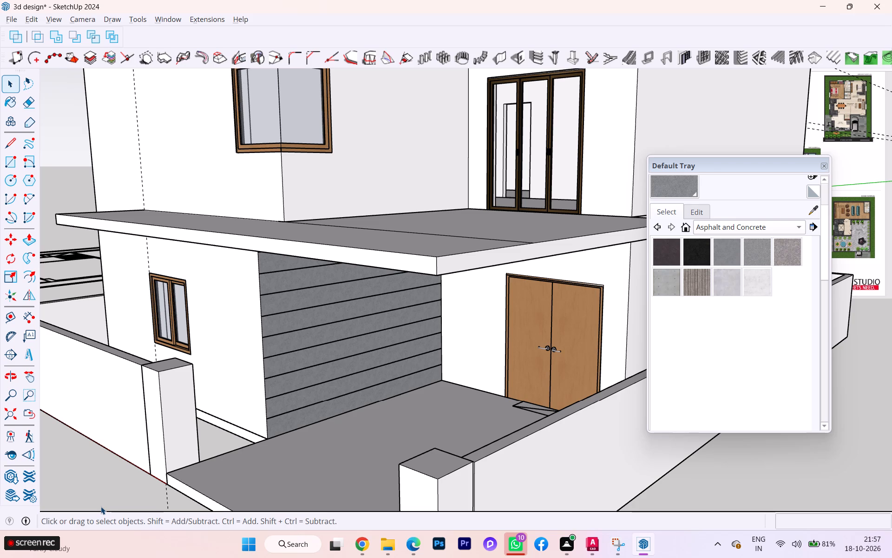
scroll(208, 354, down, 1)
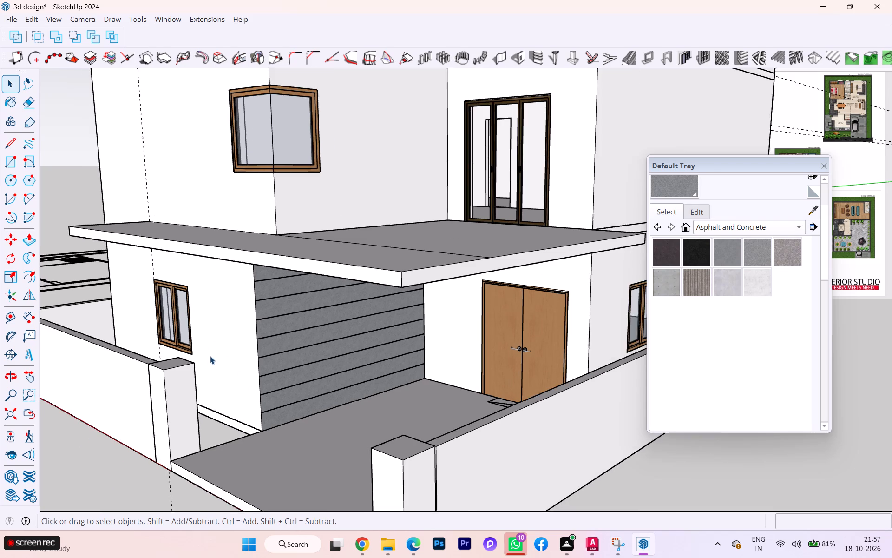
scroll(219, 361, down, 1)
middle_drag(260, 360, 274, 359)
click(221, 353)
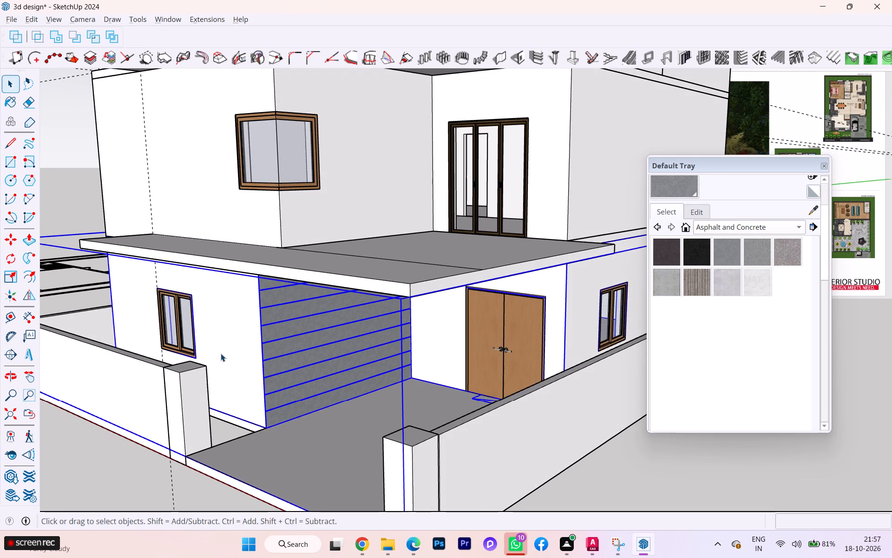
double_click(220, 351)
click(218, 346)
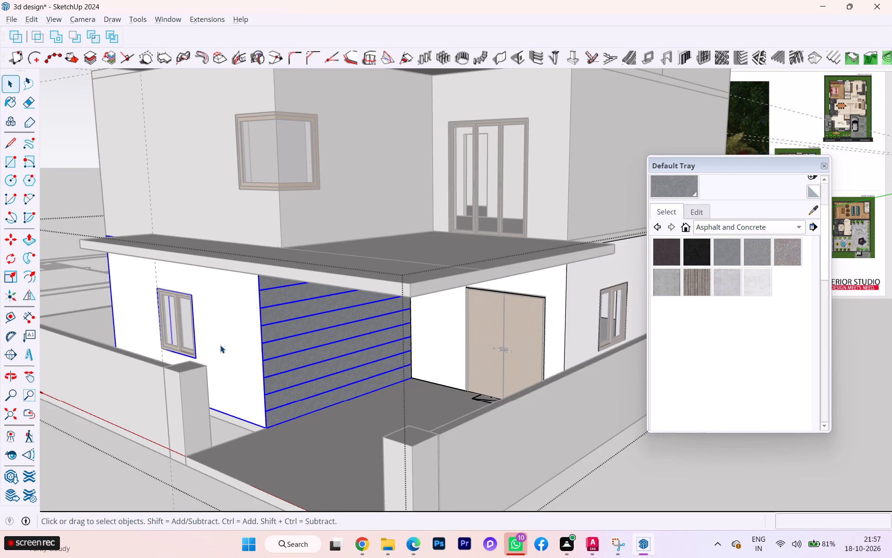
double_click(223, 344)
click(223, 344)
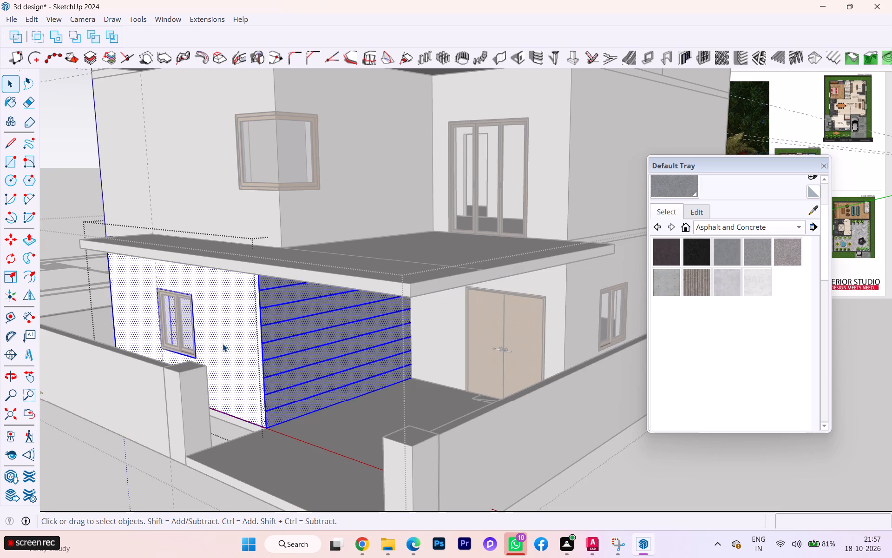
middle_drag(230, 332, 267, 254)
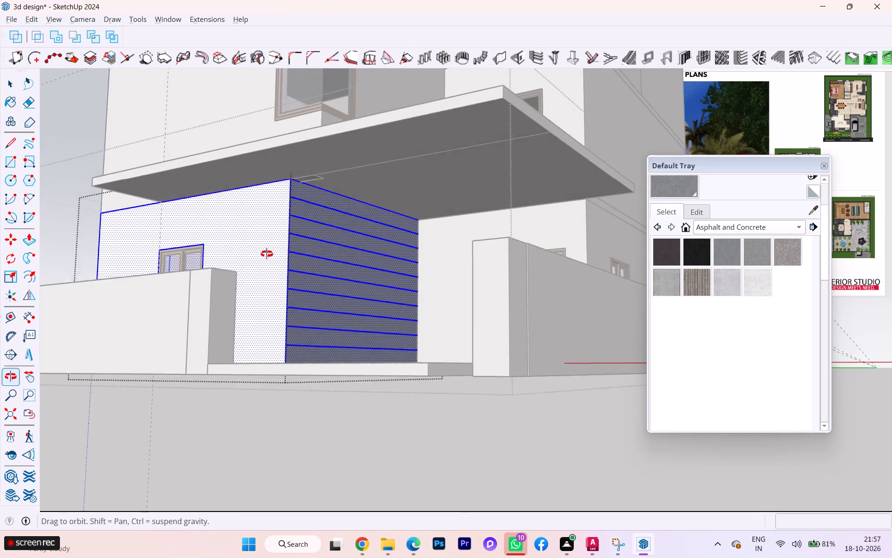
middle_drag(267, 254, 266, 257)
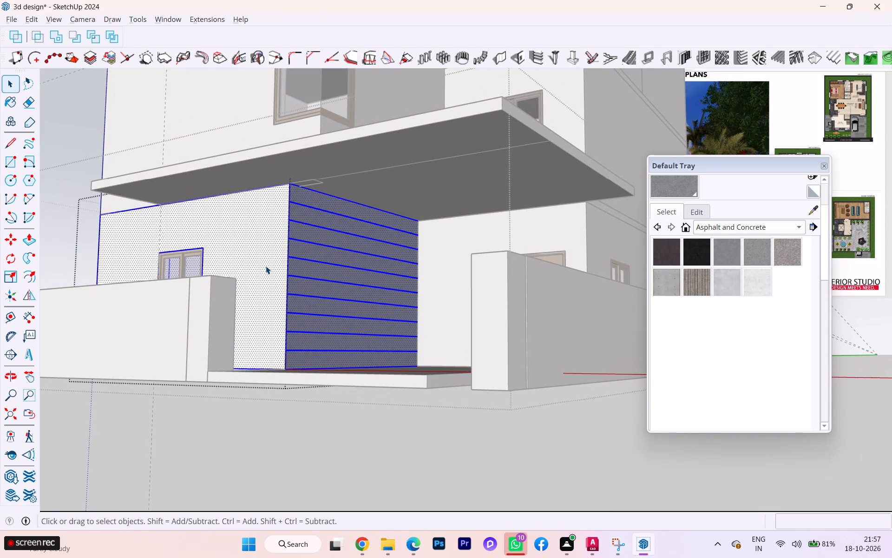
scroll(270, 261, up, 2)
scroll(293, 191, down, 1)
middle_drag(295, 193, 288, 213)
scroll(290, 188, up, 6)
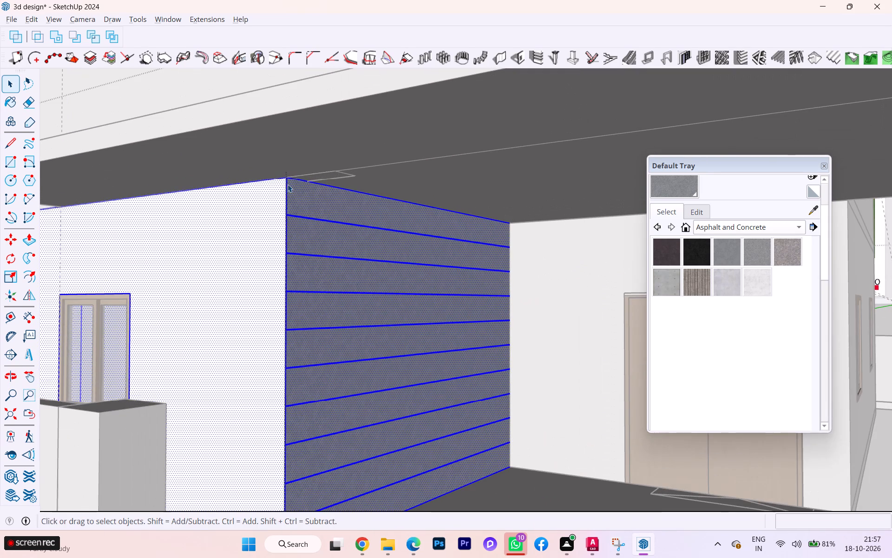
click(279, 178)
click(269, 178)
click(269, 180)
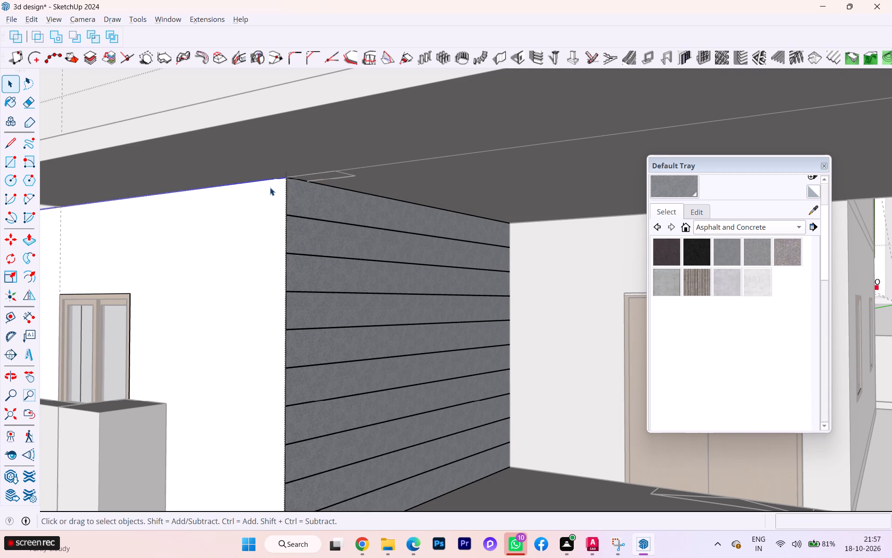
scroll(293, 185, down, 2)
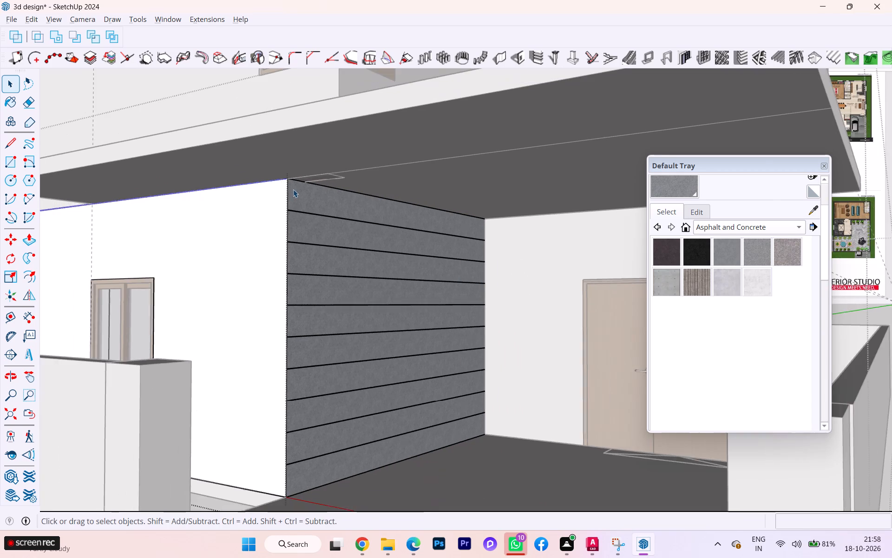
middle_drag(292, 196, 257, 244)
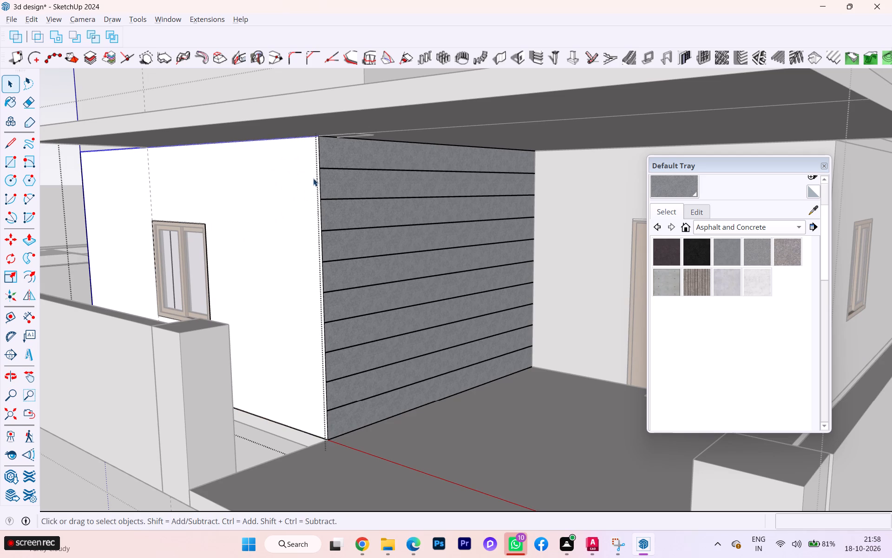
key(m)
click(318, 139)
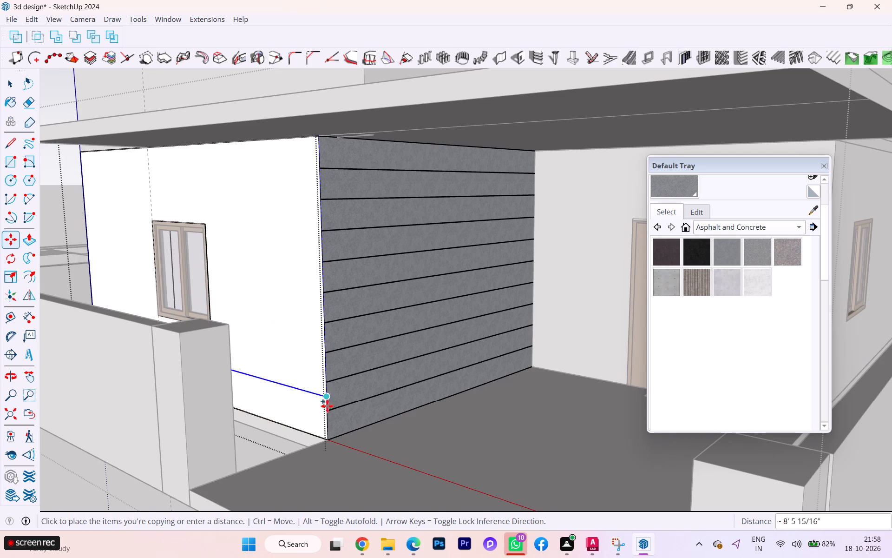
click(328, 439)
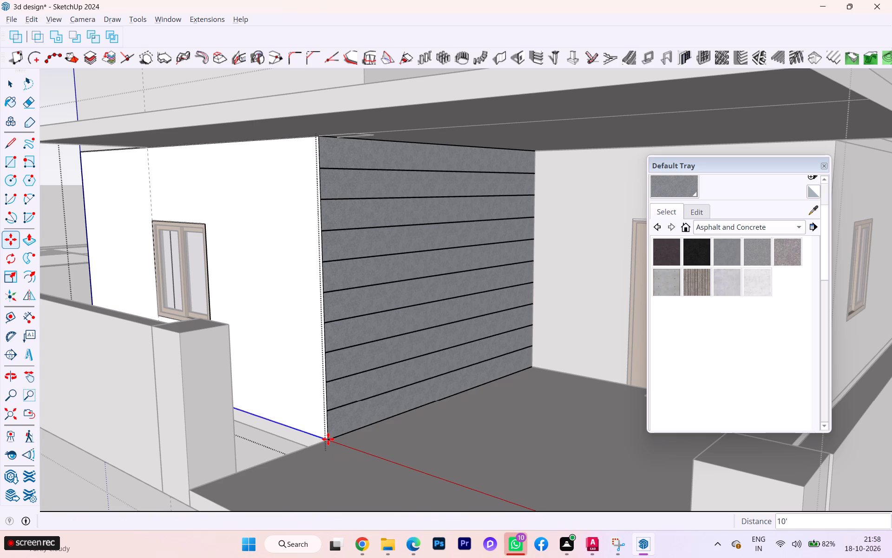
text(/10)
key(Return)
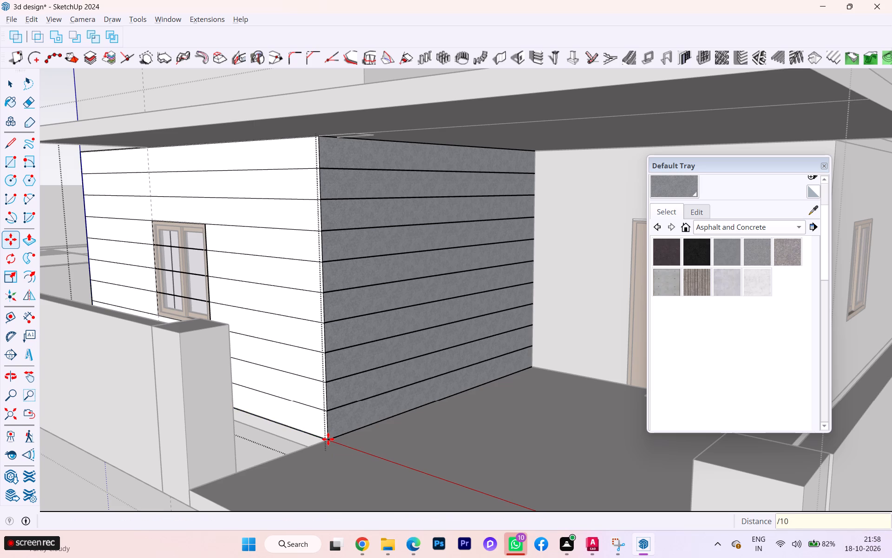
click(329, 437)
key(space)
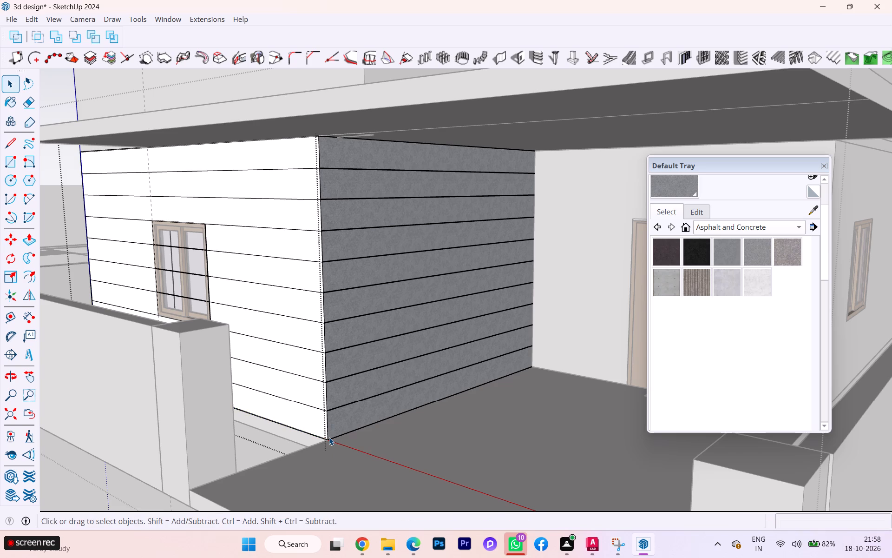
Copy the nine strip lines between the window and the wall corner up about 3/16" to the grey cladding groove's upper edge.
scroll(305, 402, down, 2)
middle_drag(305, 417, 345, 415)
scroll(312, 428, up, 2)
click(308, 427)
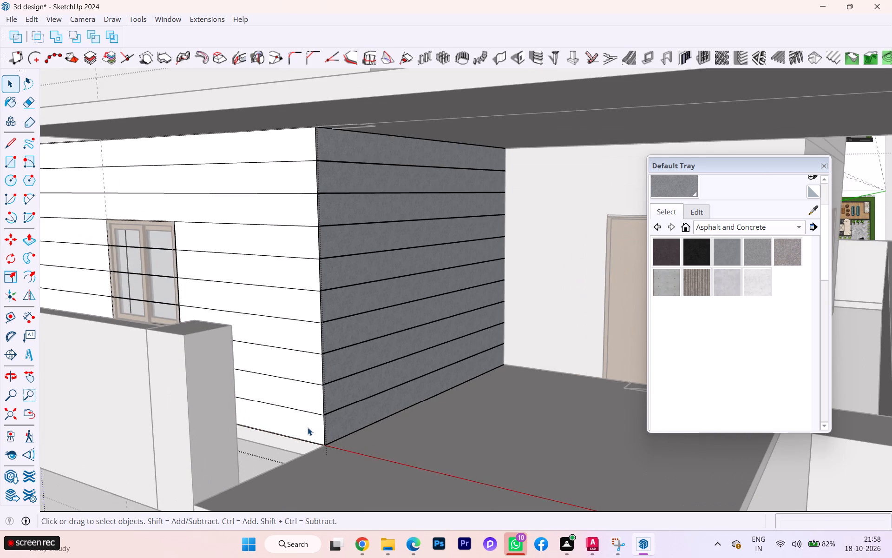
middle_drag(308, 429, 286, 442)
scroll(308, 429, down, 1)
scroll(316, 425, up, 1)
scroll(316, 425, down, 1)
scroll(317, 425, up, 2)
scroll(319, 422, down, 2)
scroll(320, 420, up, 7)
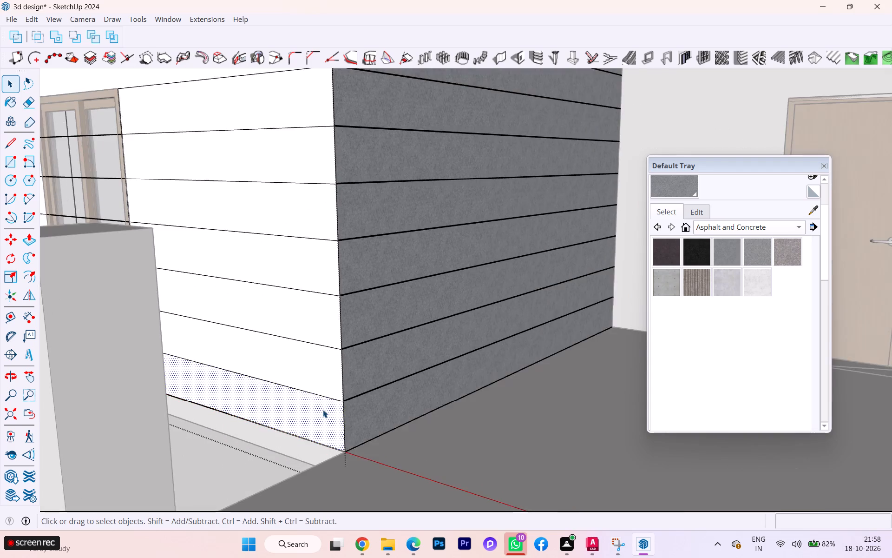
scroll(323, 410, up, 2)
scroll(323, 410, down, 3)
scroll(323, 410, up, 3)
scroll(363, 403, down, 1)
scroll(365, 403, up, 7)
scroll(360, 403, down, 4)
scroll(326, 379, up, 3)
scroll(326, 379, down, 2)
scroll(326, 379, up, 2)
scroll(346, 399, down, 7)
scroll(346, 399, up, 3)
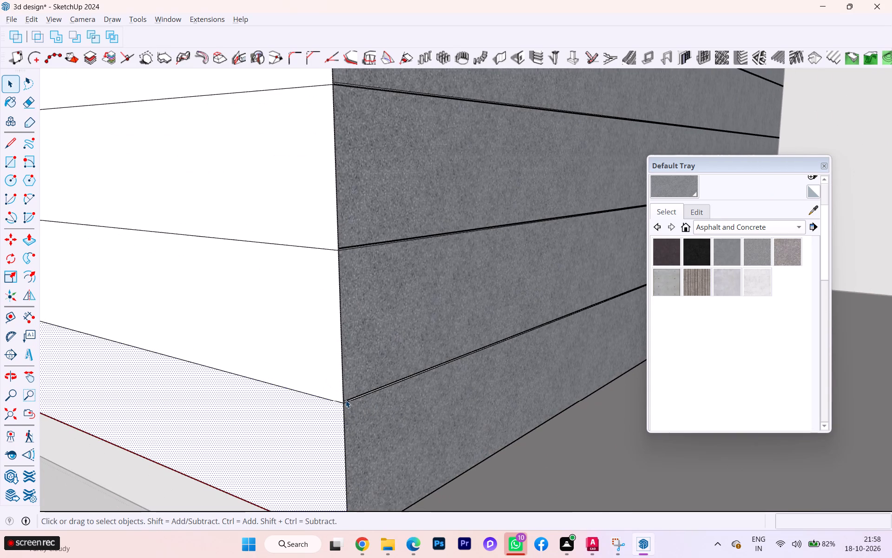
click(332, 401)
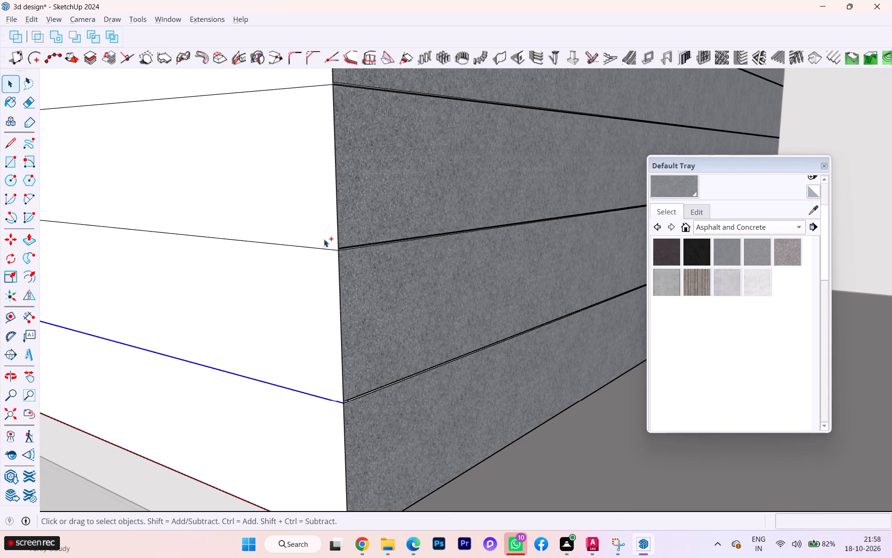
ctrl+click(322, 248)
ctrl+scroll(337, 239, up, 1)
ctrl+scroll(342, 231, down, 3)
ctrl+scroll(364, 306, up, 1)
ctrl+scroll(364, 307, down, 3)
scroll(366, 314, up, 6)
scroll(366, 315, down, 4)
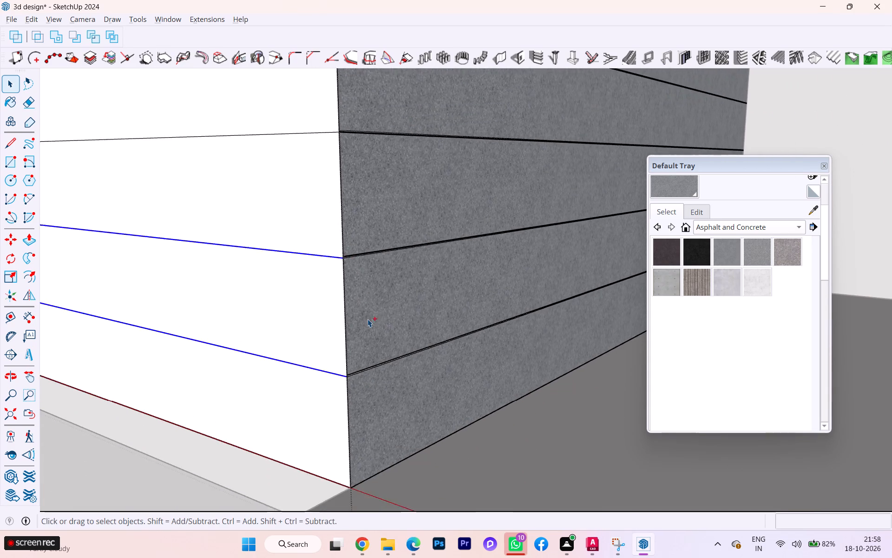
scroll(367, 319, down, 2)
ctrl+scroll(367, 319, up, 1)
ctrl+scroll(367, 319, down, 1)
ctrl+click(323, 179)
ctrl+scroll(321, 221, down, 6)
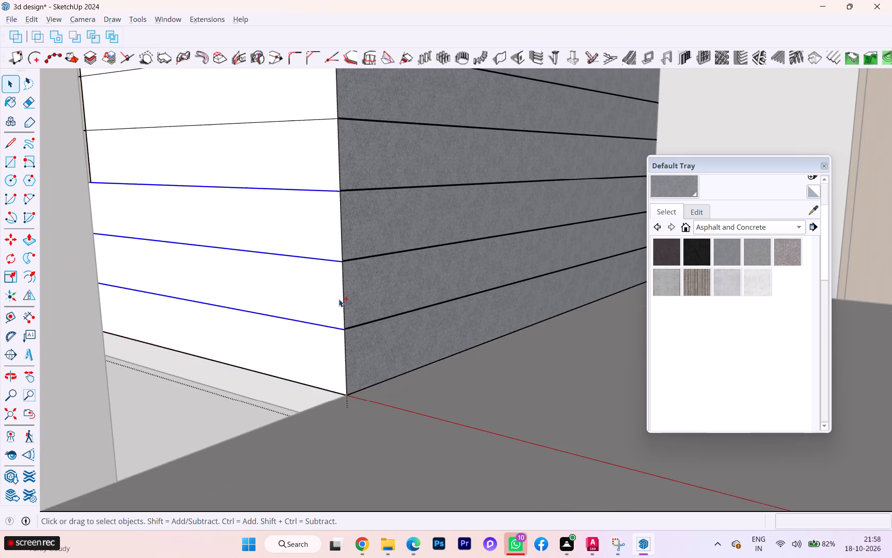
ctrl+scroll(354, 317, up, 2)
ctrl+scroll(365, 338, down, 2)
ctrl+scroll(367, 345, up, 1)
ctrl+scroll(368, 347, down, 7)
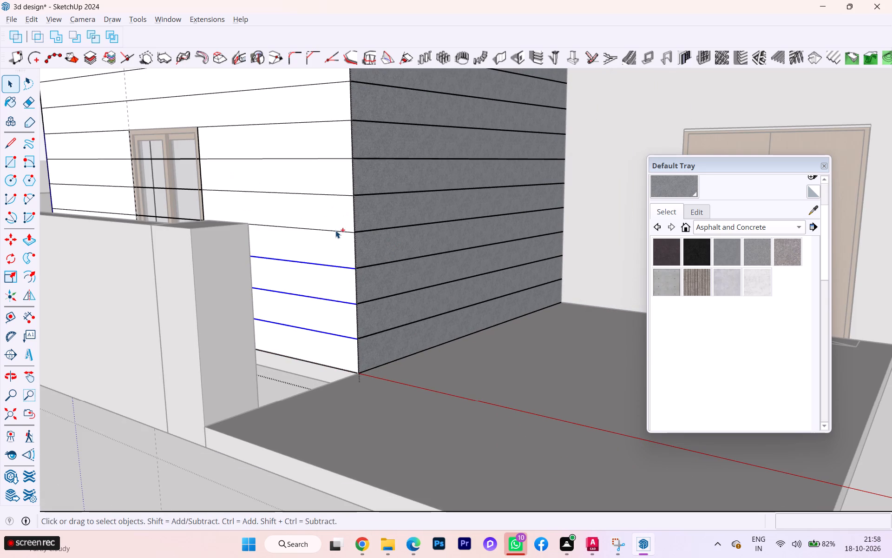
ctrl+click(335, 232)
ctrl+click(333, 194)
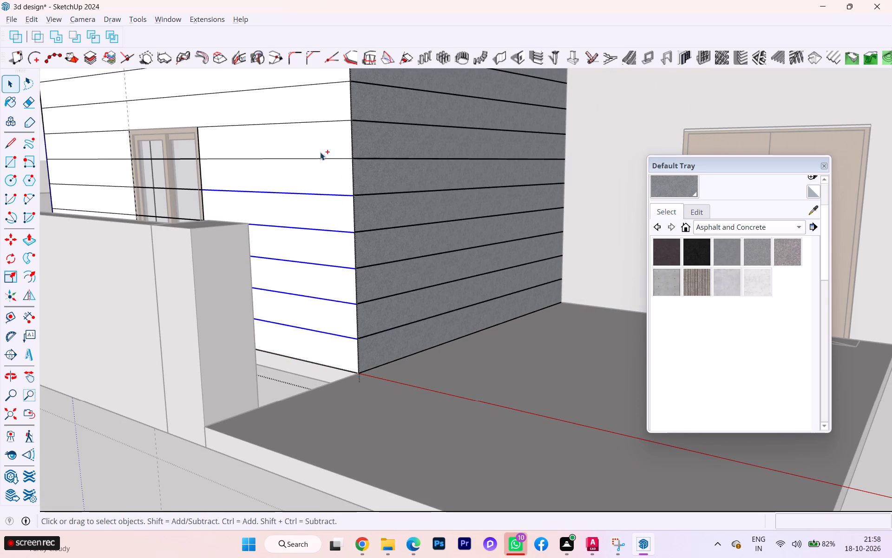
ctrl+click(304, 157)
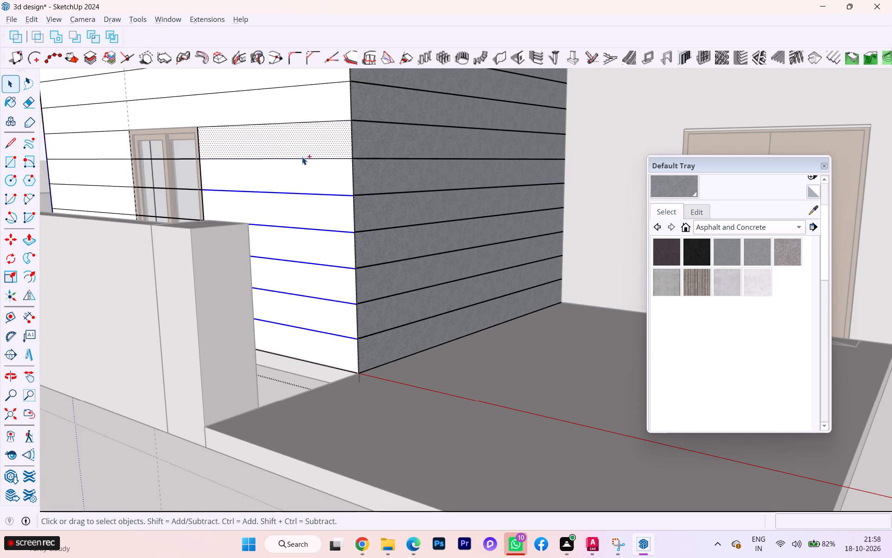
ctrl+click(302, 157)
ctrl+click(311, 122)
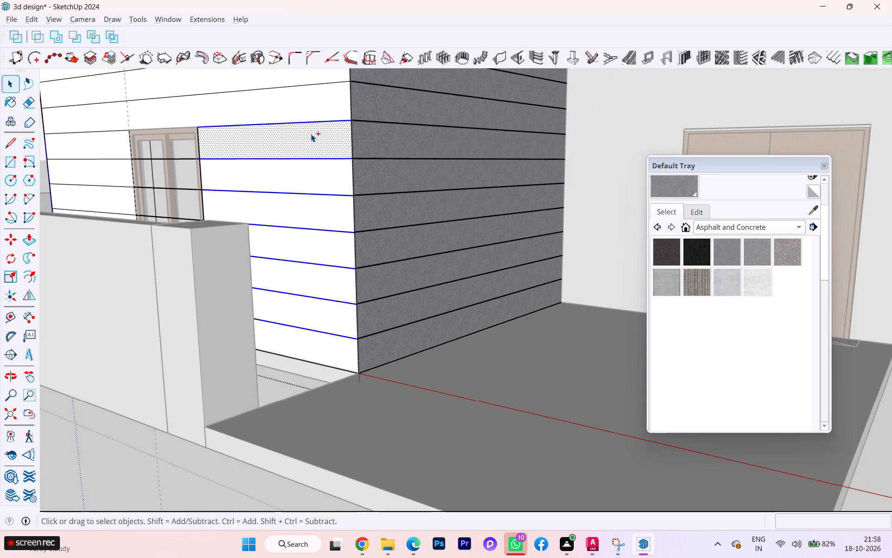
ctrl+shift+click(310, 135)
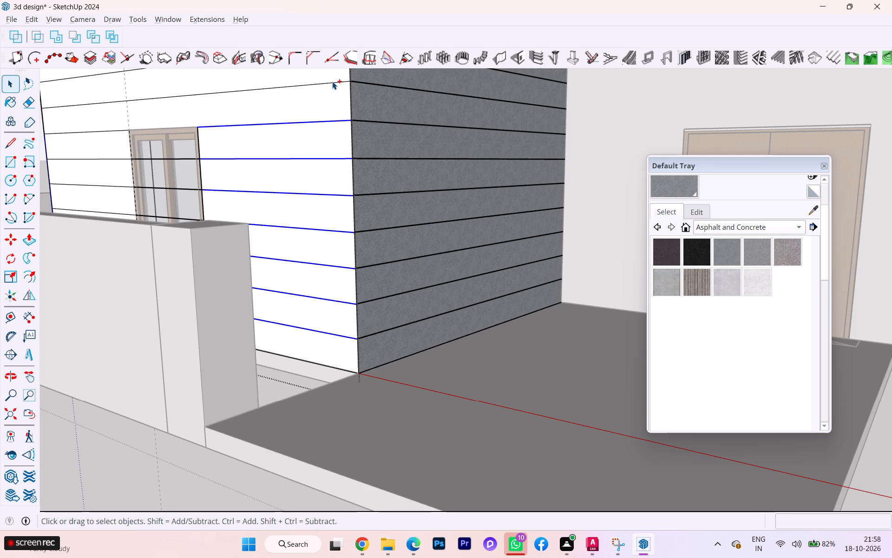
ctrl+click(332, 81)
ctrl+click(331, 84)
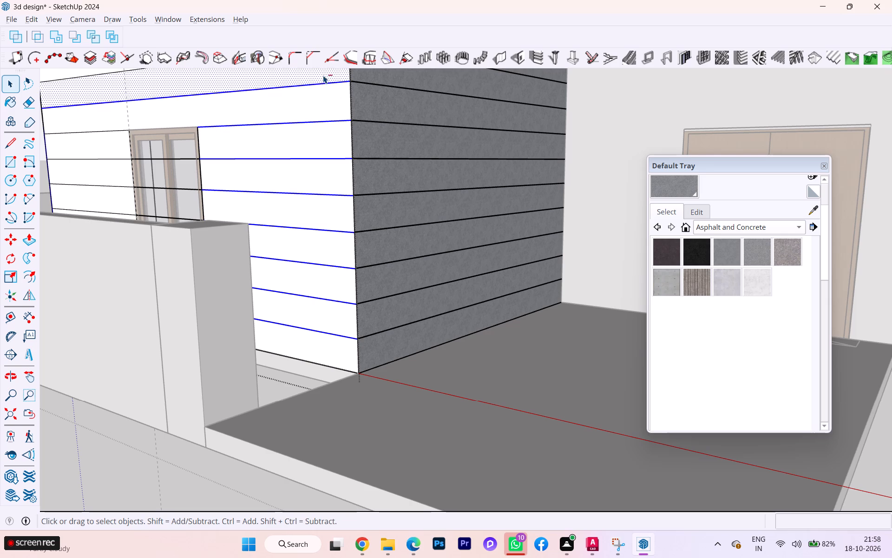
ctrl+shift+click(323, 75)
ctrl+scroll(315, 127, down, 2)
ctrl+scroll(313, 140, up, 1)
ctrl+scroll(313, 143, down, 6)
ctrl+scroll(324, 230, up, 3)
ctrl+scroll(324, 231, down, 1)
ctrl+scroll(325, 233, up, 2)
ctrl+scroll(338, 252, down, 3)
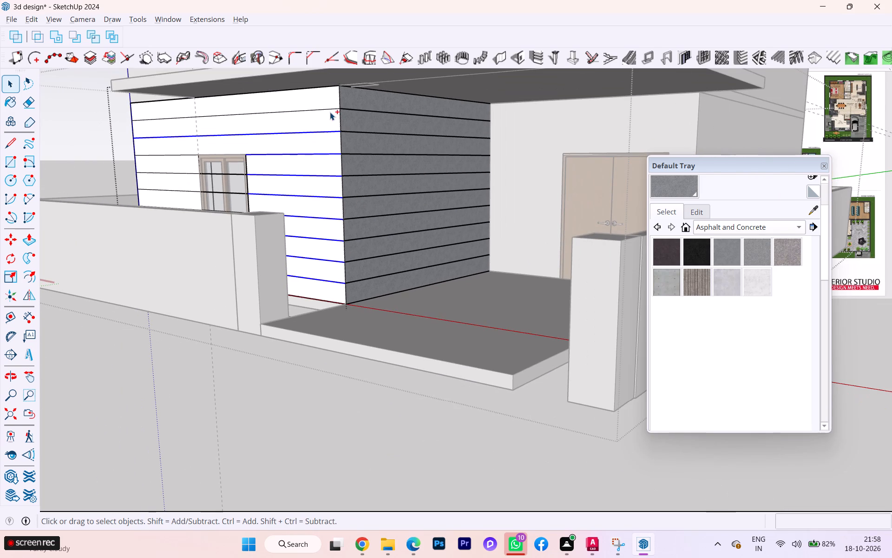
ctrl+shift+click(328, 109)
ctrl+shift+click(325, 110)
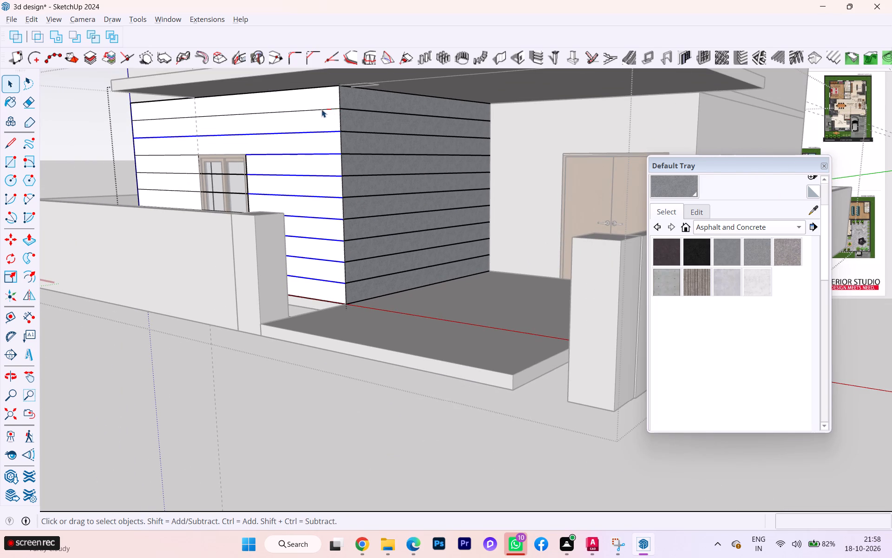
ctrl+click(321, 109)
ctrl+scroll(269, 136, down, 4)
ctrl+scroll(266, 144, up, 2)
ctrl+scroll(265, 147, down, 3)
ctrl+scroll(197, 190, up, 1)
ctrl+scroll(197, 190, down, 1)
ctrl+scroll(197, 190, up, 3)
ctrl+scroll(197, 191, down, 7)
ctrl+scroll(199, 215, up, 3)
ctrl+scroll(196, 253, down, 3)
ctrl+scroll(196, 260, up, 2)
ctrl+scroll(196, 260, down, 8)
ctrl+scroll(216, 228, up, 5)
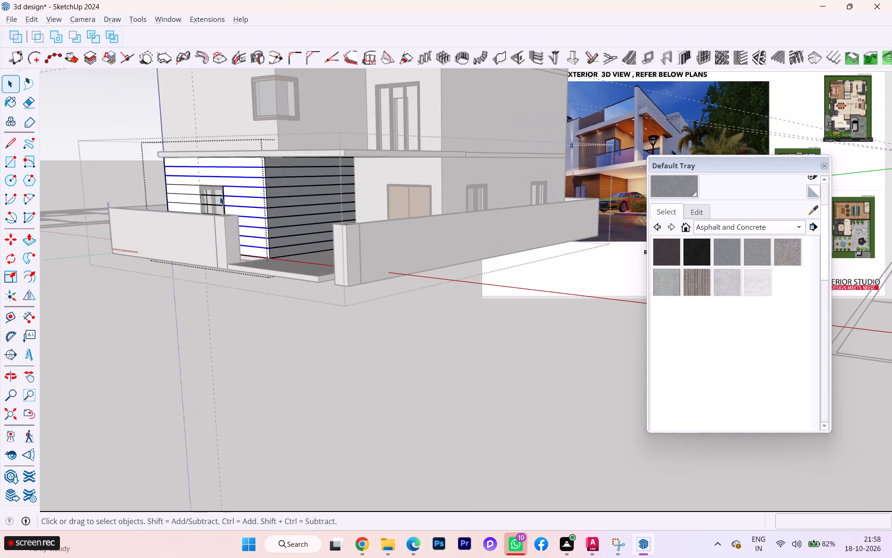
scroll(227, 186, down, 1)
scroll(227, 186, up, 1)
scroll(227, 186, down, 1)
scroll(227, 184, up, 3)
scroll(230, 176, down, 3)
scroll(232, 175, up, 8)
scroll(249, 166, down, 1)
scroll(249, 166, up, 2)
scroll(250, 166, down, 1)
scroll(250, 166, up, 6)
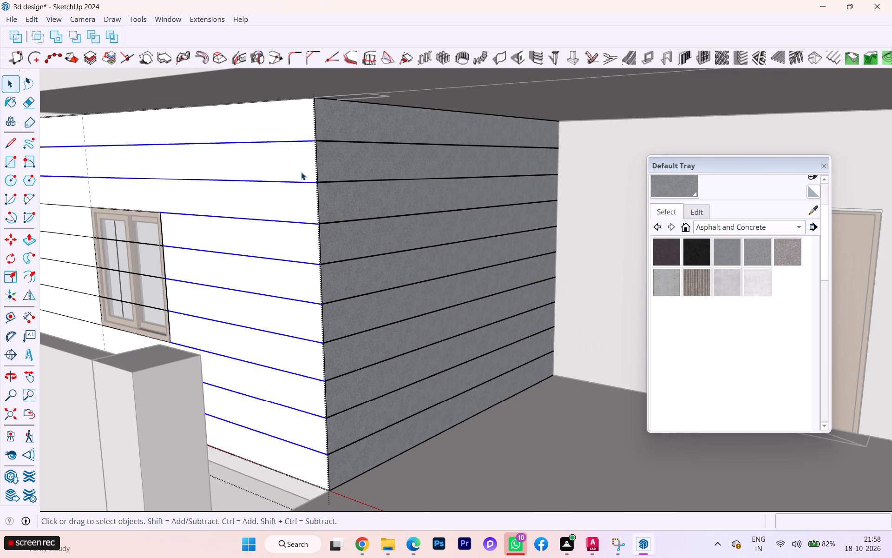
key(m)
scroll(319, 452, up, 5)
scroll(317, 461, down, 1)
scroll(317, 461, up, 2)
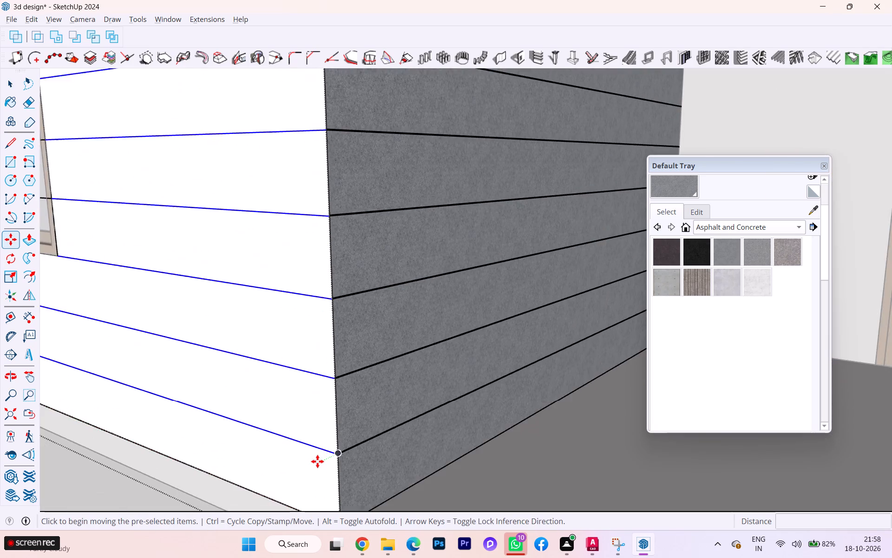
scroll(317, 461, up, 3)
scroll(320, 460, down, 4)
scroll(321, 460, up, 3)
scroll(327, 459, down, 3)
scroll(329, 461, up, 2)
scroll(361, 466, down, 3)
scroll(361, 466, up, 3)
scroll(364, 457, down, 1)
scroll(364, 457, up, 4)
scroll(364, 457, down, 2)
scroll(363, 456, up, 8)
scroll(347, 446, down, 3)
scroll(347, 446, up, 9)
scroll(345, 446, down, 1)
scroll(345, 446, up, 2)
scroll(343, 446, down, 1)
scroll(338, 449, up, 6)
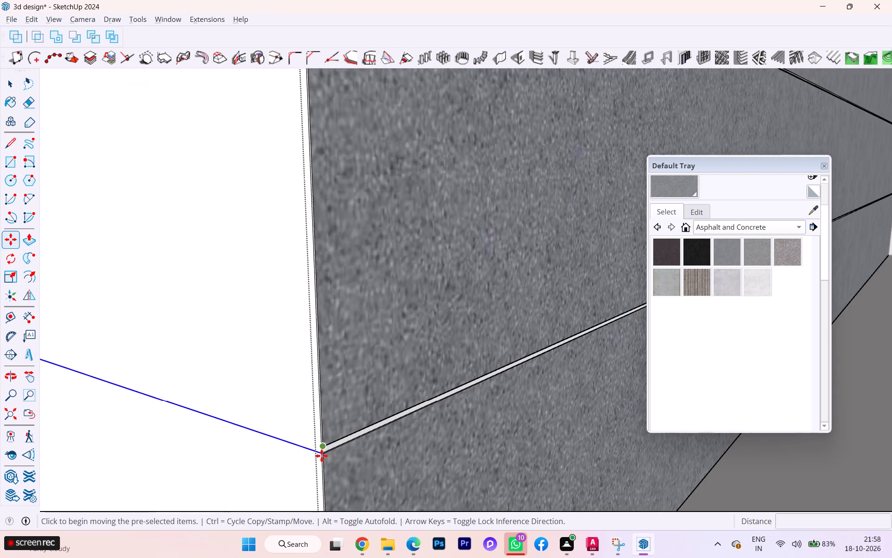
click(324, 454)
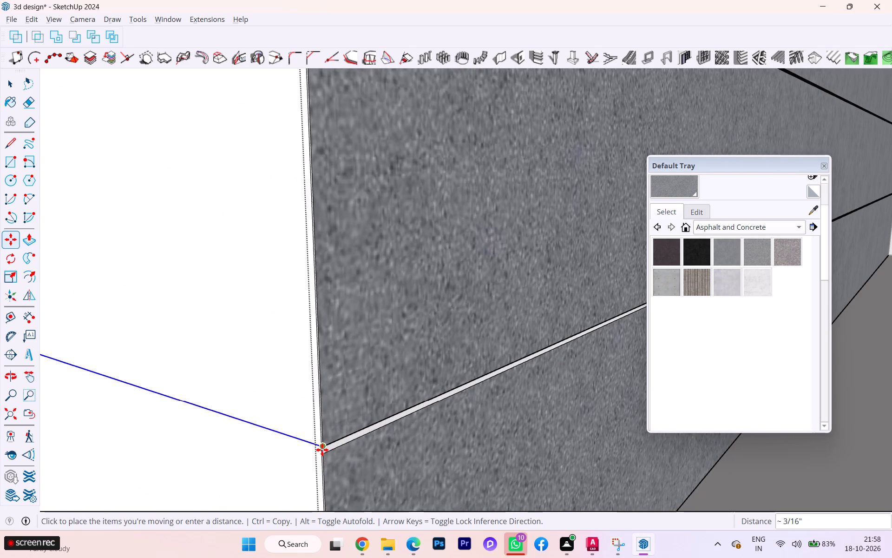
click(322, 447)
click(322, 447)
key(space)
Delete the three strip line segments that cross the ground-floor window opening.
scroll(322, 450, down, 5)
scroll(322, 454, up, 1)
scroll(322, 456, down, 1)
scroll(322, 457, up, 1)
scroll(321, 457, down, 15)
scroll(312, 427, up, 2)
scroll(312, 427, down, 2)
scroll(315, 426, up, 1)
scroll(315, 426, down, 3)
scroll(315, 426, up, 1)
scroll(315, 426, down, 4)
scroll(322, 419, up, 1)
scroll(322, 419, down, 4)
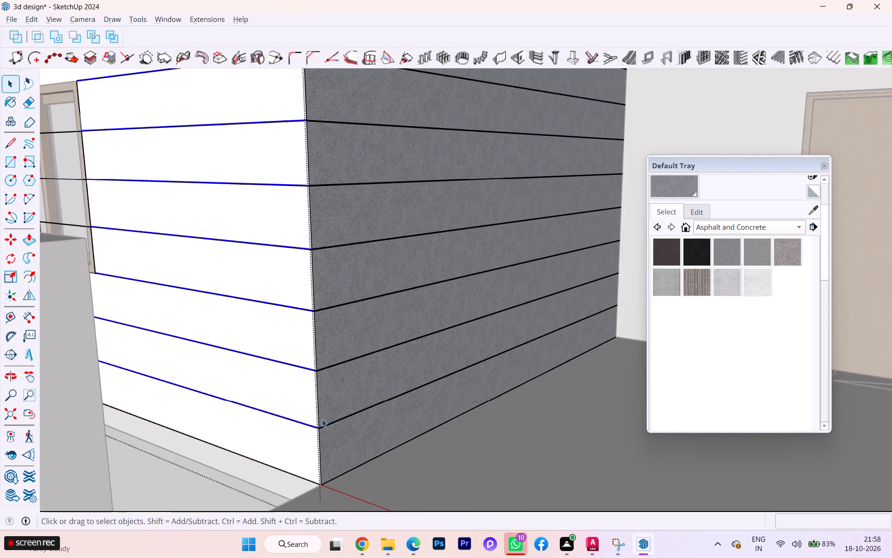
scroll(322, 419, down, 3)
scroll(323, 414, up, 2)
scroll(323, 414, down, 1)
scroll(323, 414, up, 1)
scroll(323, 414, down, 10)
middle_drag(260, 411, 482, 419)
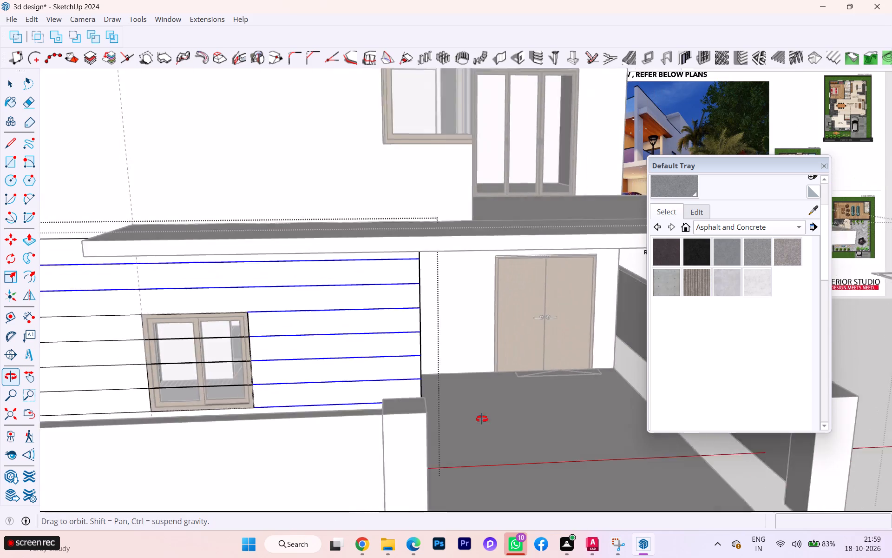
middle_drag(482, 419, 494, 419)
scroll(235, 352, up, 5)
scroll(175, 356, down, 1)
scroll(175, 356, up, 2)
key(space)
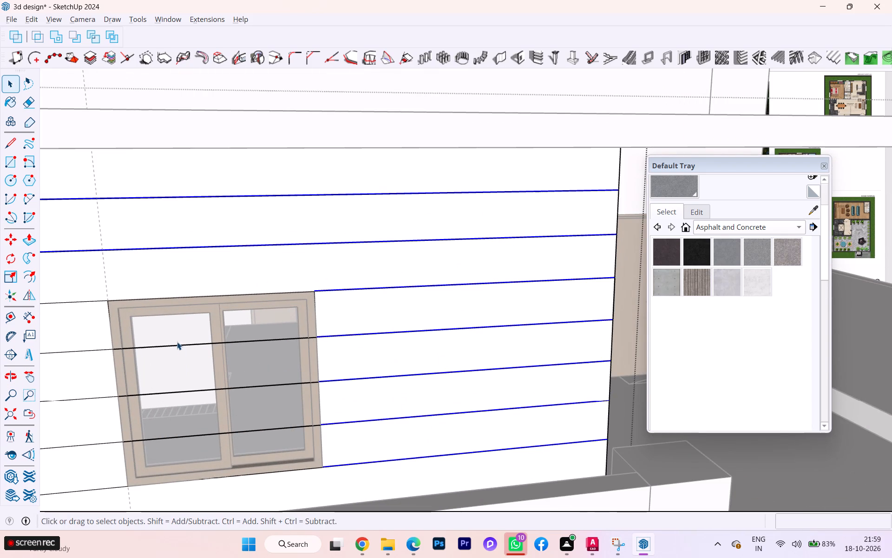
click(177, 341)
click(177, 346)
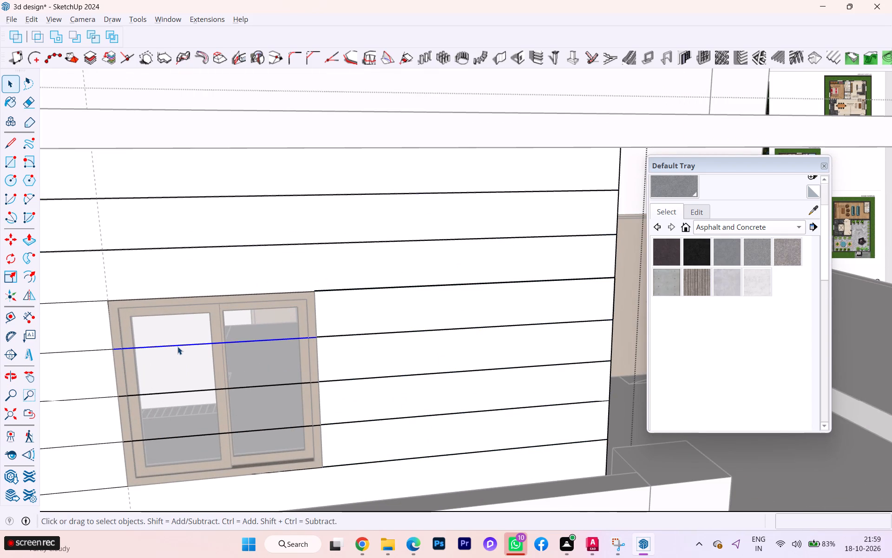
key(Delete)
click(186, 392)
key(Delete)
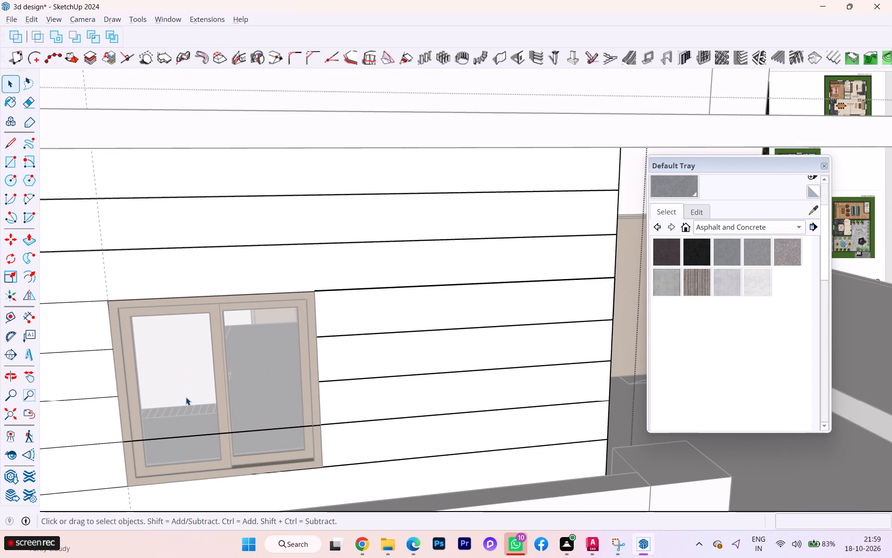
click(190, 436)
key(Delete)
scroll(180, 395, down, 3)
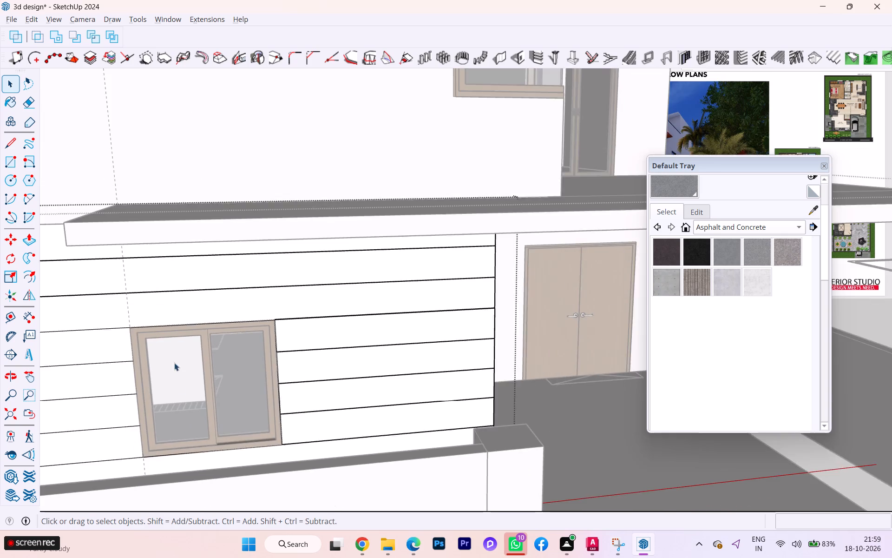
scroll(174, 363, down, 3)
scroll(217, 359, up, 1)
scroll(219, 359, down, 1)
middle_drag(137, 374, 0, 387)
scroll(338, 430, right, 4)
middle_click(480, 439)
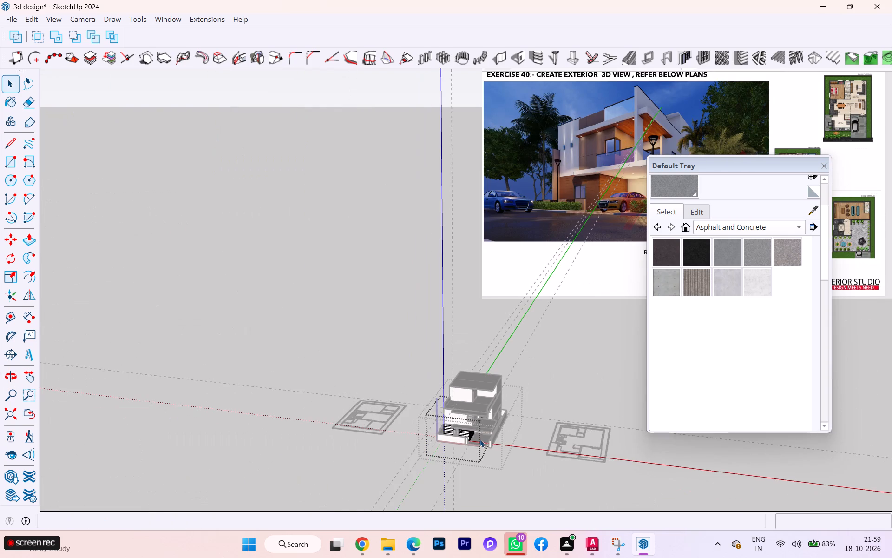
Pull the top three strips of the ground-floor window wall outward 1 mm.
scroll(501, 430, up, 9)
scroll(501, 415, down, 4)
scroll(502, 415, up, 2)
scroll(502, 415, down, 3)
scroll(502, 415, up, 1)
scroll(502, 415, down, 2)
scroll(503, 415, up, 3)
scroll(495, 475, down, 2)
scroll(495, 475, up, 3)
scroll(495, 469, down, 3)
scroll(495, 468, up, 1)
scroll(495, 468, down, 1)
scroll(495, 468, up, 1)
click(546, 436)
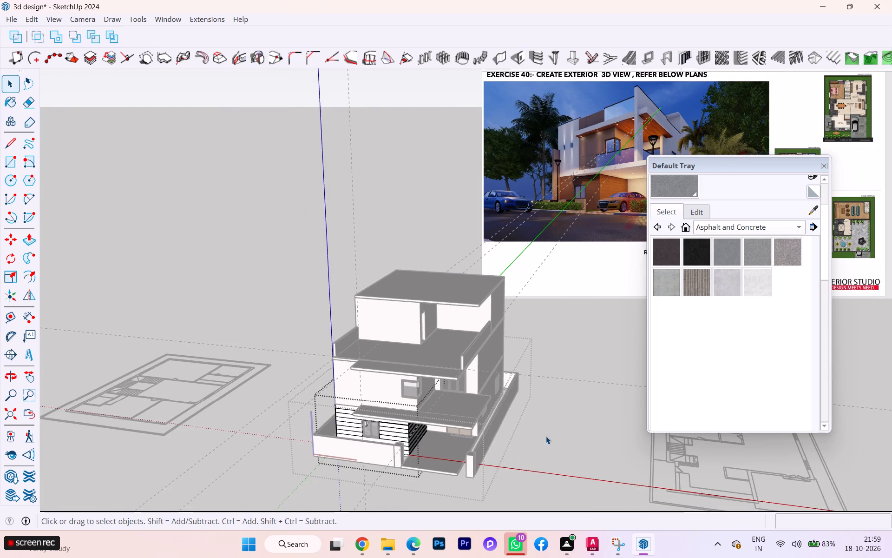
middle_drag(509, 455, 514, 399)
scroll(431, 426, up, 2)
scroll(423, 425, down, 3)
scroll(422, 425, up, 4)
scroll(377, 408, down, 1)
scroll(377, 408, up, 4)
scroll(377, 408, down, 1)
scroll(377, 408, up, 6)
scroll(402, 438, down, 1)
scroll(402, 438, up, 2)
scroll(402, 440, down, 3)
scroll(401, 441, up, 2)
scroll(401, 441, down, 1)
scroll(401, 441, up, 1)
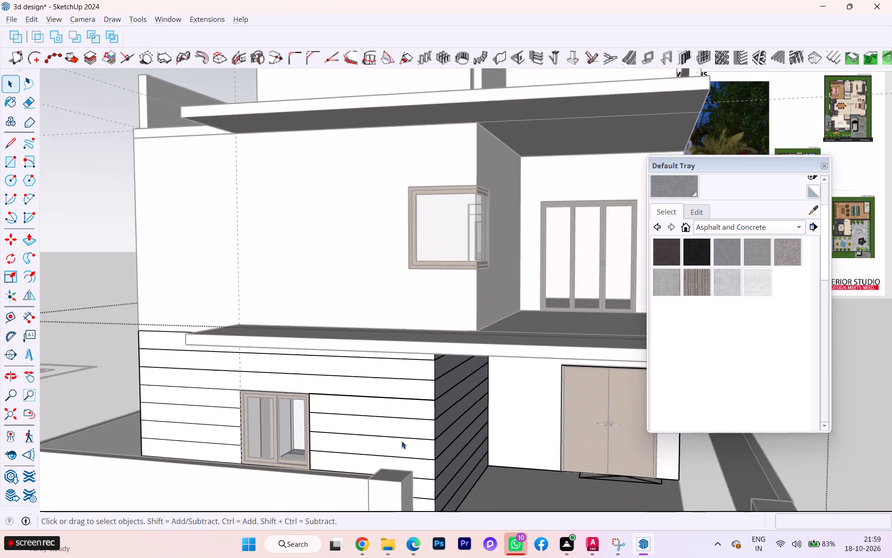
scroll(392, 447, up, 1)
middle_drag(373, 457, 322, 444)
scroll(323, 468, right, 1)
scroll(385, 364, up, 2)
scroll(385, 364, down, 1)
scroll(385, 364, up, 20)
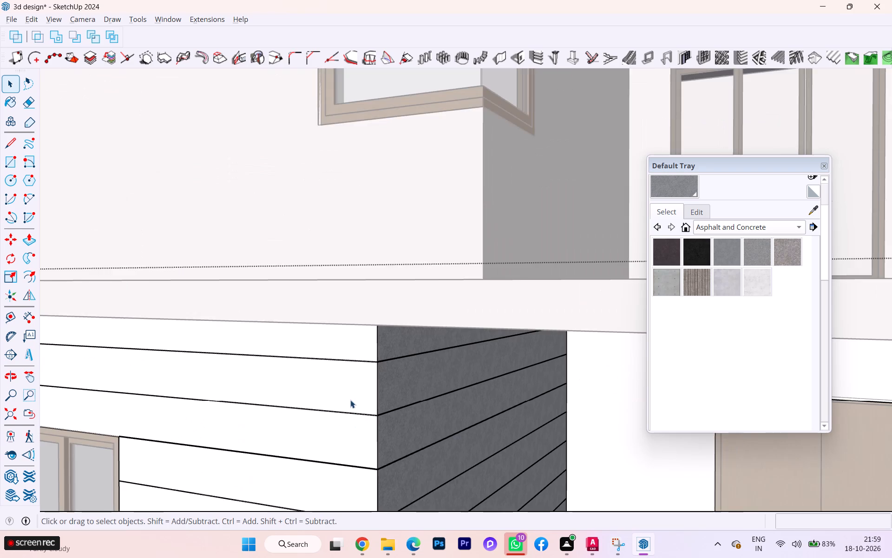
click(352, 336)
double_click(350, 330)
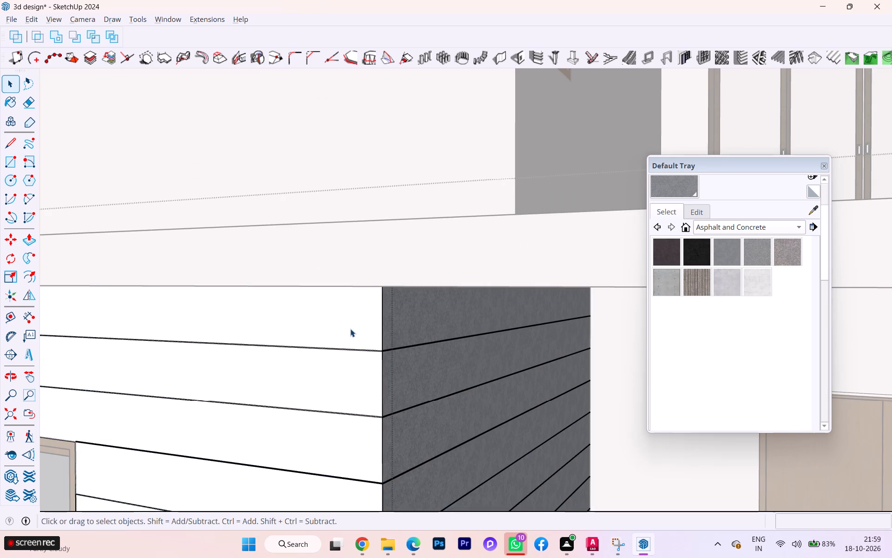
click(349, 325)
key(p)
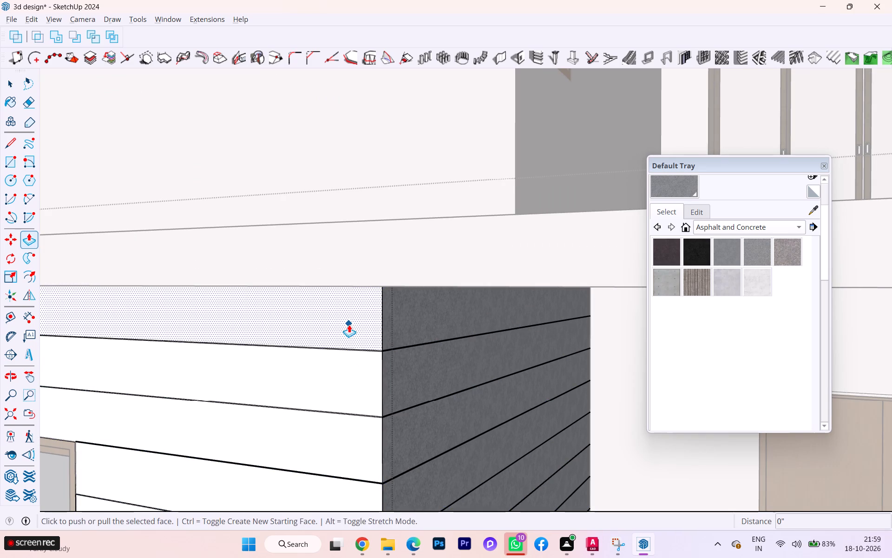
click(349, 325)
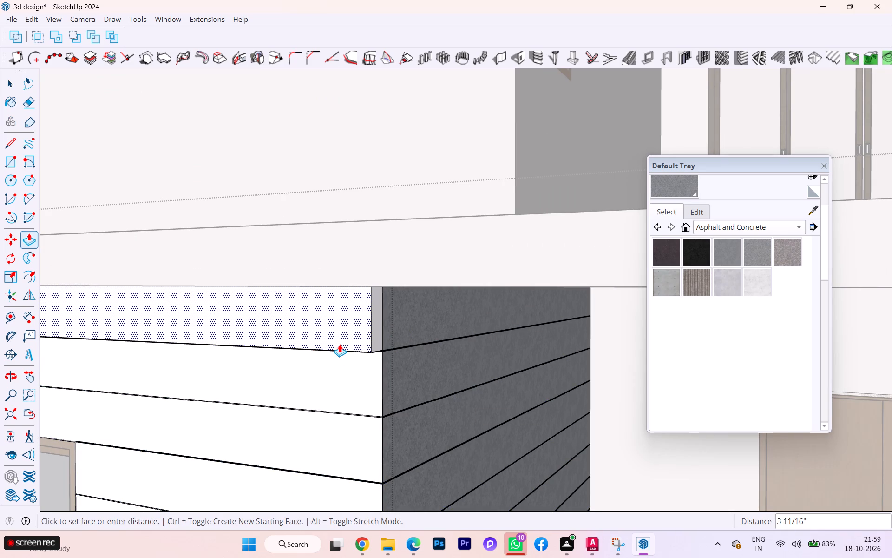
text(1mm)
key(Return)
double_click(341, 372)
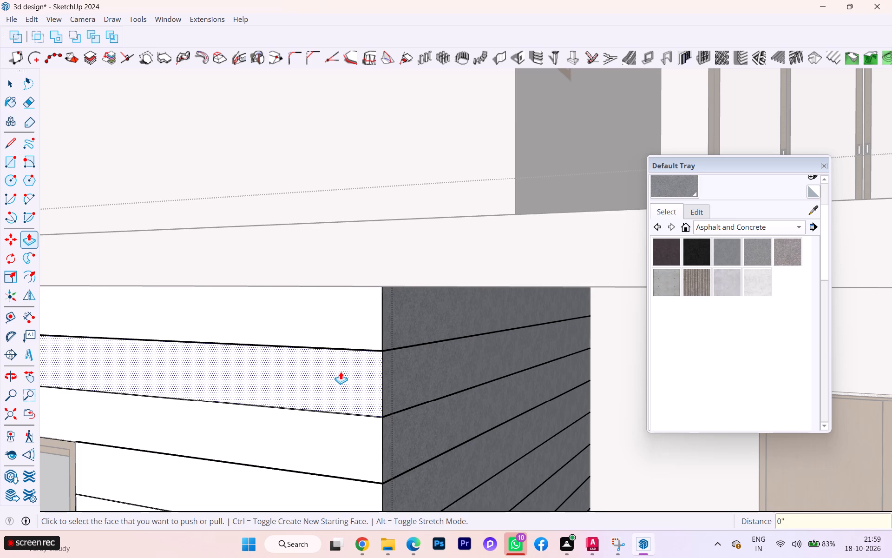
double_click(327, 432)
Examine the grooves up close where the pulled strips meet the grey cladding at the wall corner.
scroll(293, 396, down, 4)
scroll(384, 448, up, 4)
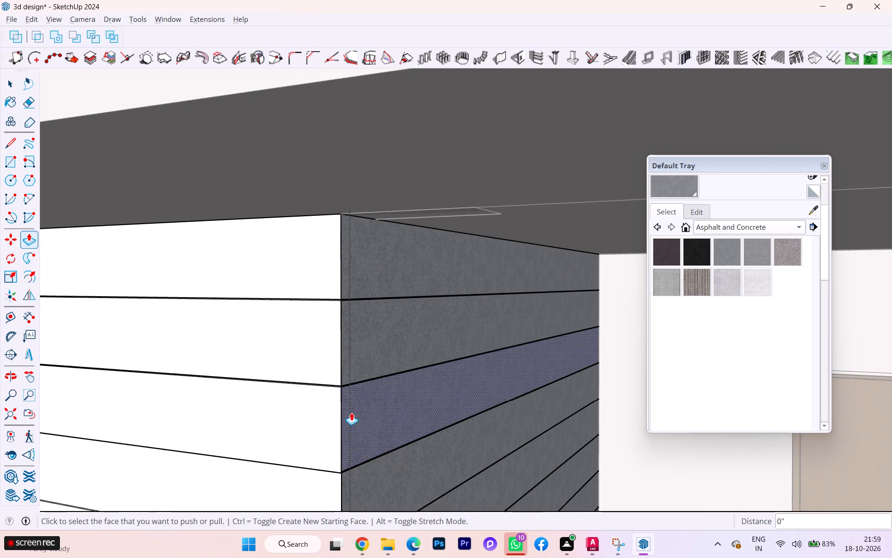
scroll(351, 412, up, 5)
scroll(339, 384, down, 1)
scroll(339, 384, up, 12)
scroll(339, 384, down, 2)
scroll(339, 384, up, 2)
scroll(339, 384, down, 2)
scroll(340, 401, up, 13)
scroll(340, 401, down, 2)
scroll(340, 401, up, 2)
scroll(340, 401, down, 2)
scroll(340, 401, up, 7)
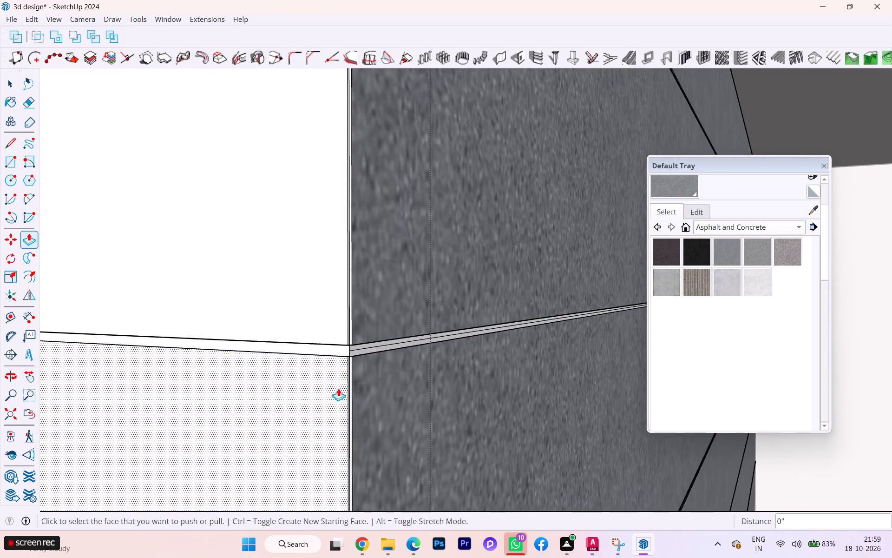
scroll(338, 388, up, 5)
scroll(338, 388, down, 1)
middle_drag(338, 388, 115, 395)
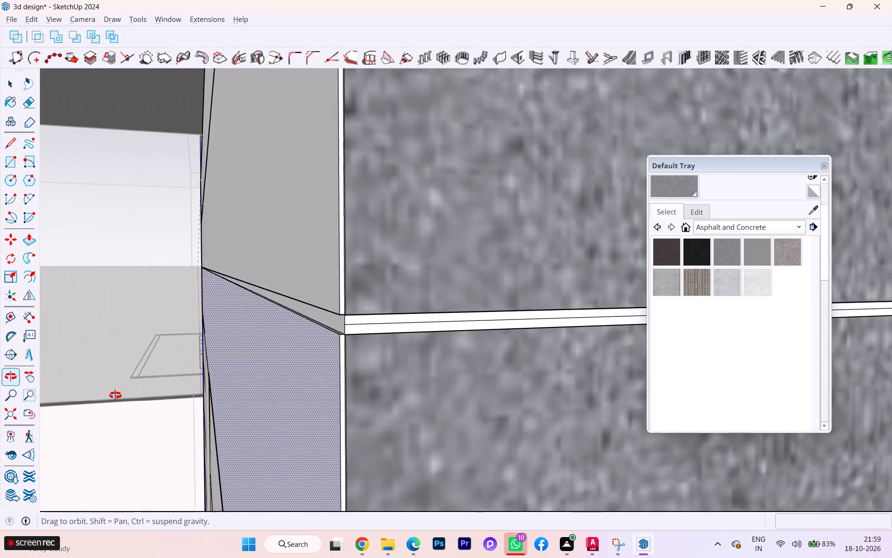
middle_drag(115, 395, 250, 381)
scroll(280, 367, down, 1)
scroll(280, 367, up, 1)
scroll(280, 367, down, 4)
scroll(283, 365, up, 1)
scroll(289, 342, down, 13)
scroll(292, 299, up, 5)
scroll(292, 299, down, 4)
scroll(300, 294, up, 3)
scroll(300, 294, down, 4)
scroll(303, 285, up, 2)
scroll(303, 285, down, 9)
scroll(315, 293, up, 1)
scroll(315, 293, down, 4)
scroll(304, 352, down, 2)
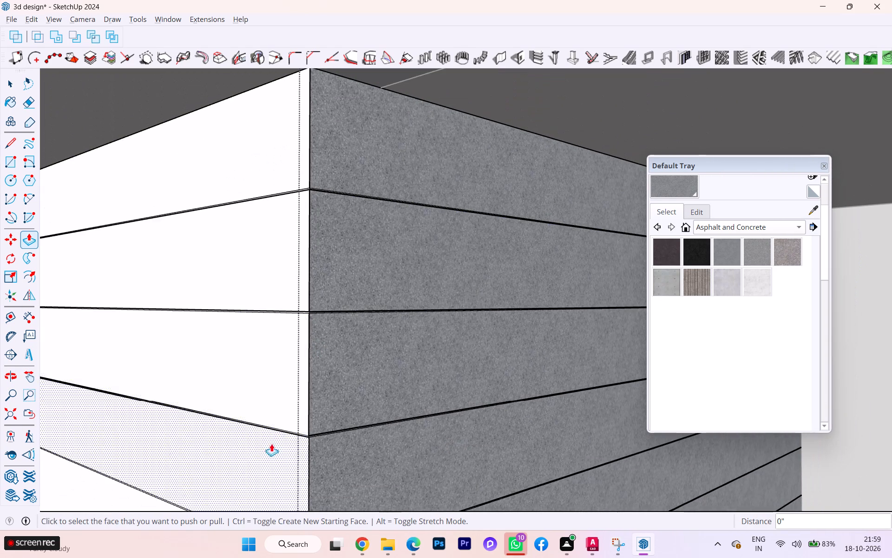
Repeat the 1 mm pull on the lower strips between the window and the wall corner, down to the wall base.
double_click(259, 458)
scroll(261, 383, down, 10)
scroll(245, 378, up, 2)
scroll(255, 413, down, 1)
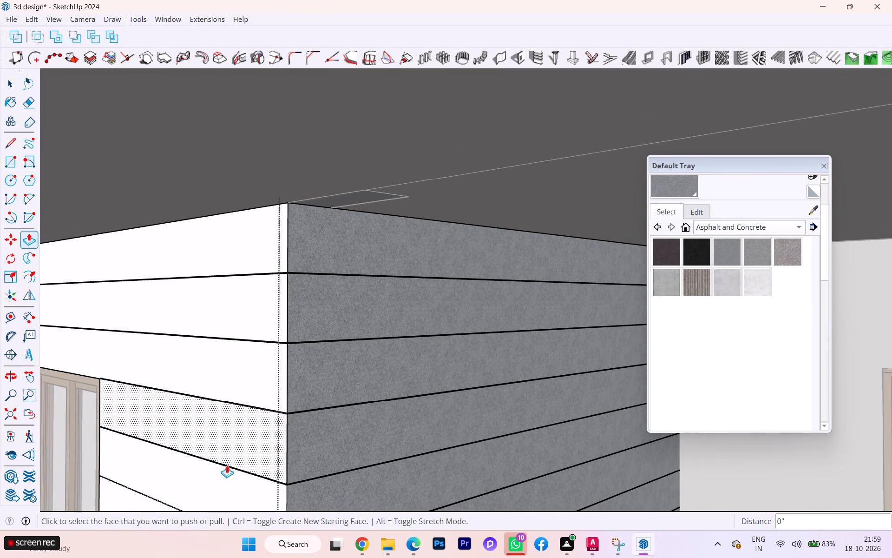
double_click(207, 475)
scroll(258, 317, down, 13)
scroll(260, 420, up, 4)
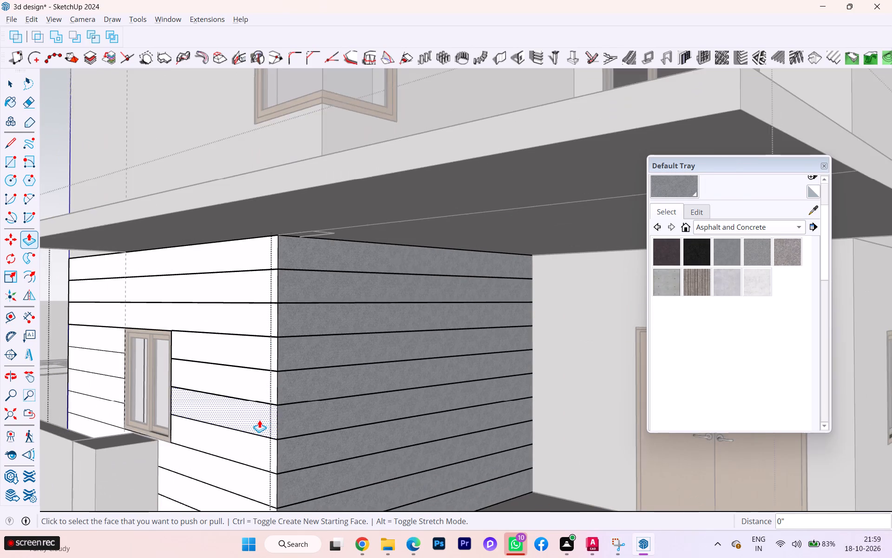
double_click(259, 420)
double_click(254, 381)
double_click(244, 442)
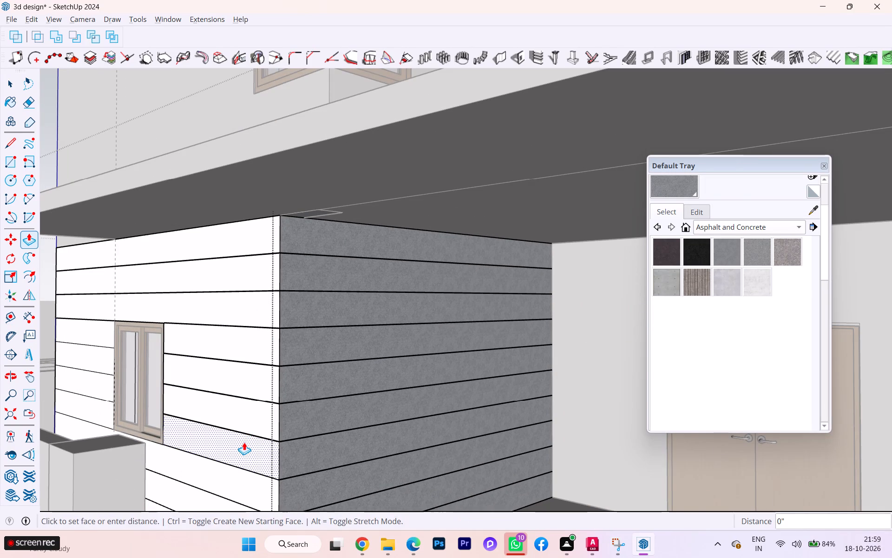
double_click(212, 471)
scroll(189, 375, down, 6)
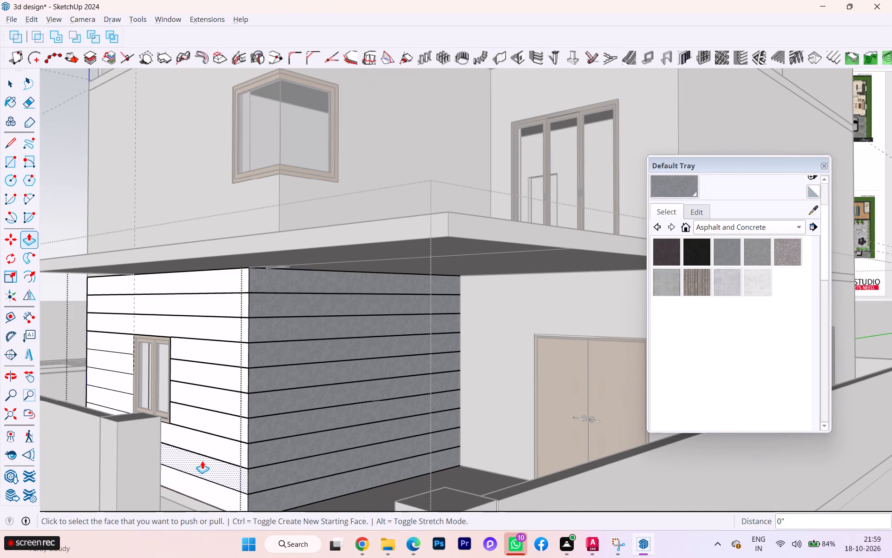
double_click(202, 463)
double_click(196, 479)
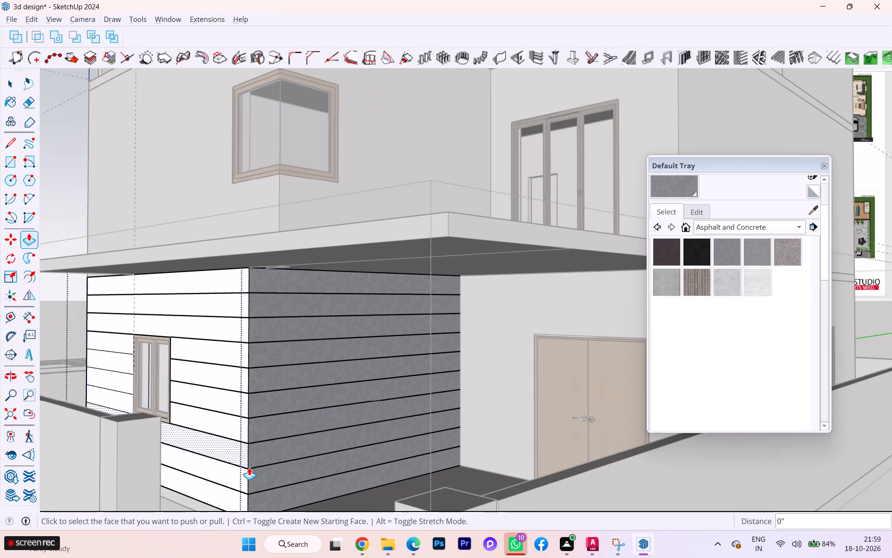
key(space)
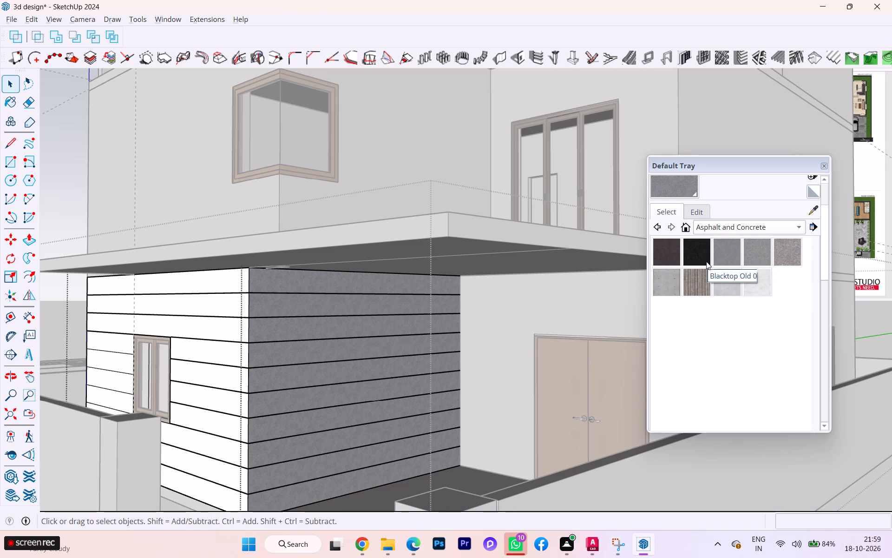
Sample the grey material from the porch side wall's cladding and paint the window wall's strips with it.
click(814, 211)
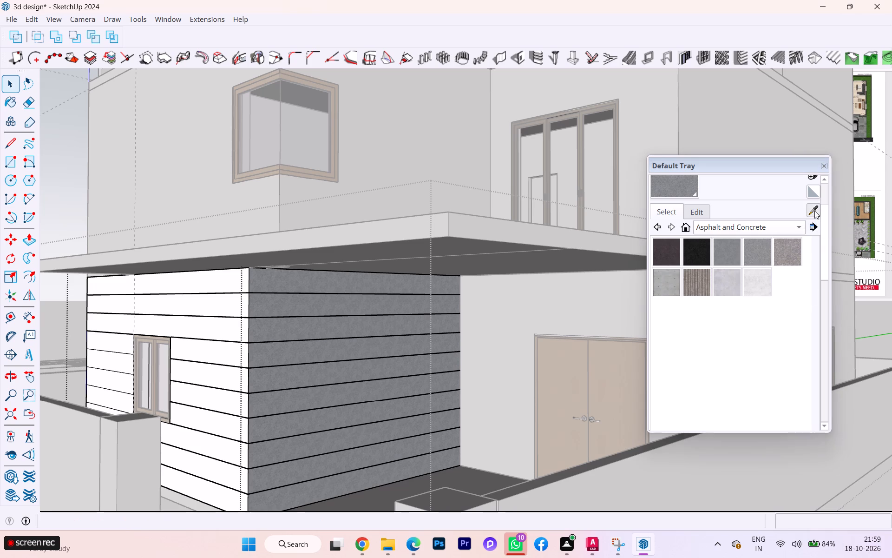
click(333, 332)
click(203, 323)
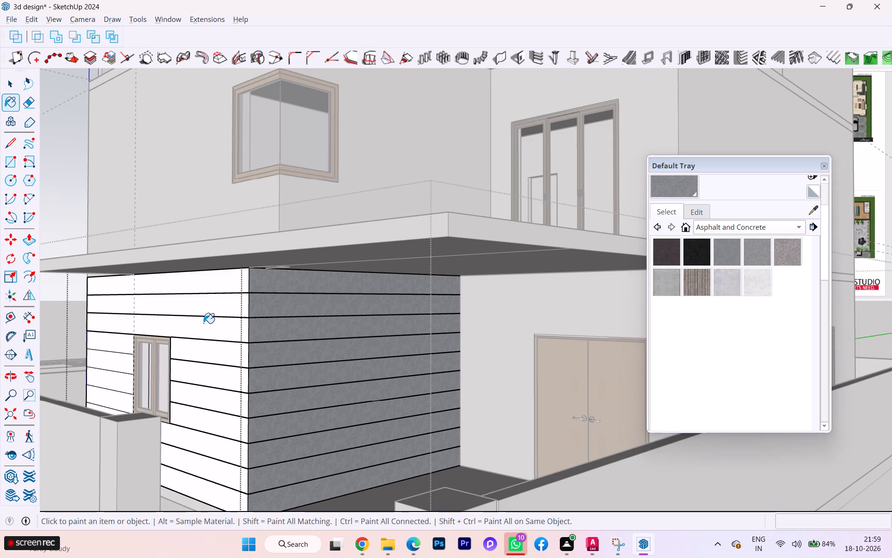
click(214, 310)
click(221, 289)
click(214, 361)
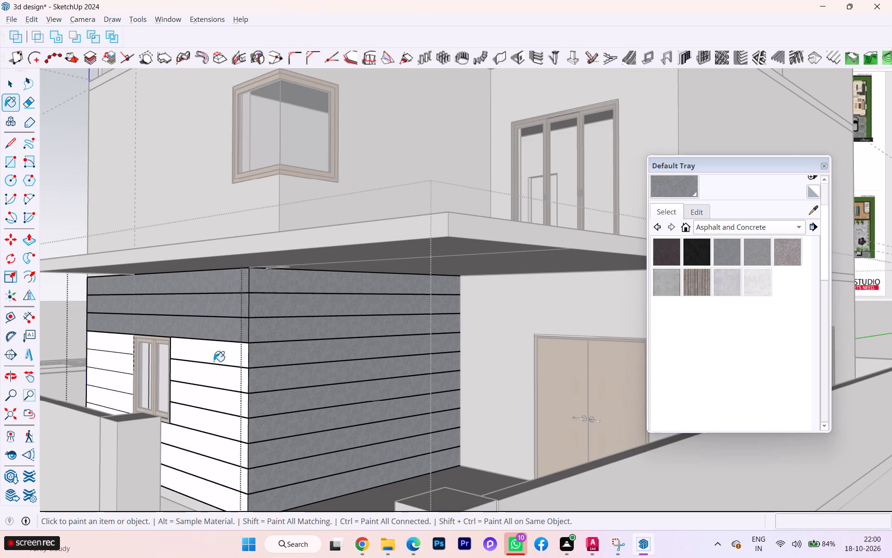
click(212, 376)
click(115, 363)
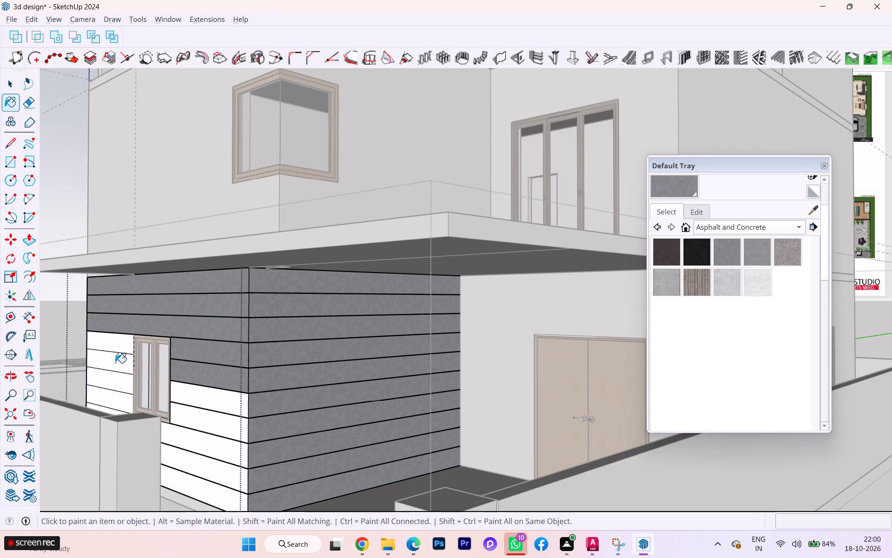
click(114, 349)
click(112, 385)
click(103, 398)
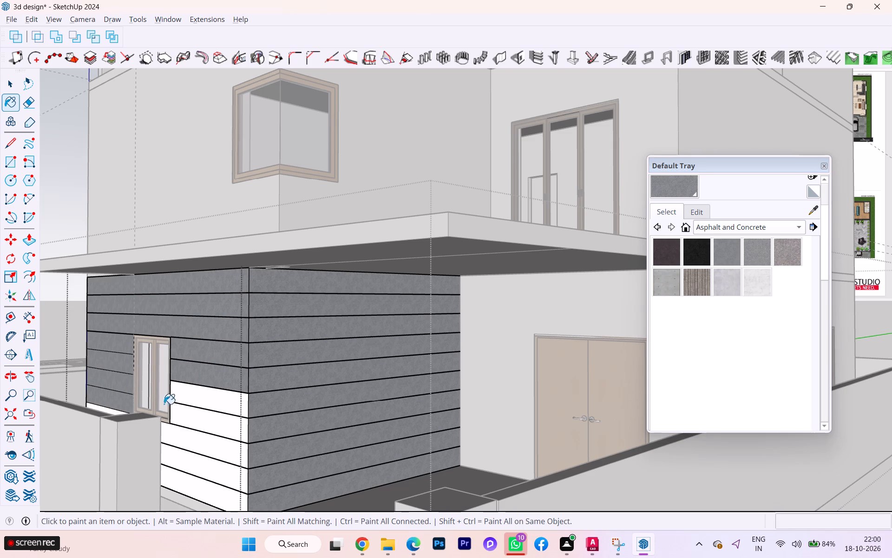
click(191, 402)
click(199, 421)
scroll(180, 439, up, 2)
scroll(179, 439, down, 2)
scroll(179, 440, up, 4)
scroll(150, 451, down, 1)
middle_drag(148, 451, 56, 452)
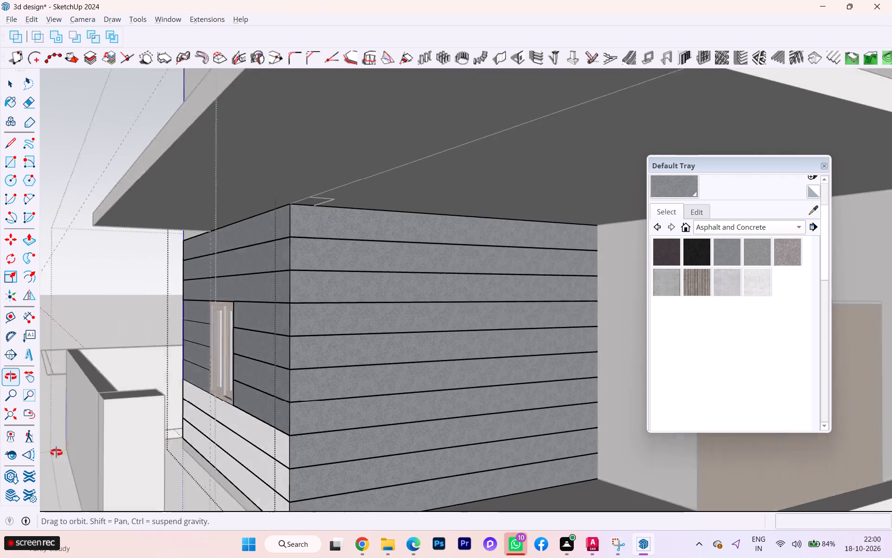
middle_drag(56, 452, 45, 452)
scroll(206, 448, up, 5)
click(292, 425)
click(280, 438)
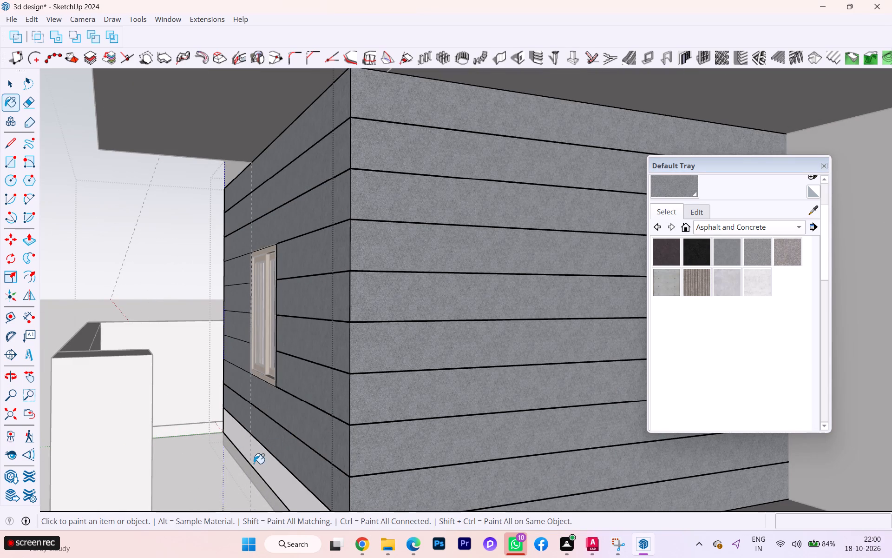
click(254, 464)
Delete the extra middle line inside the porch side wall groove level with the lower part of the window.
scroll(256, 437, up, 4)
scroll(391, 387, down, 1)
scroll(391, 387, up, 4)
scroll(391, 387, down, 2)
scroll(391, 387, up, 7)
scroll(427, 380, down, 1)
scroll(427, 379, up, 2)
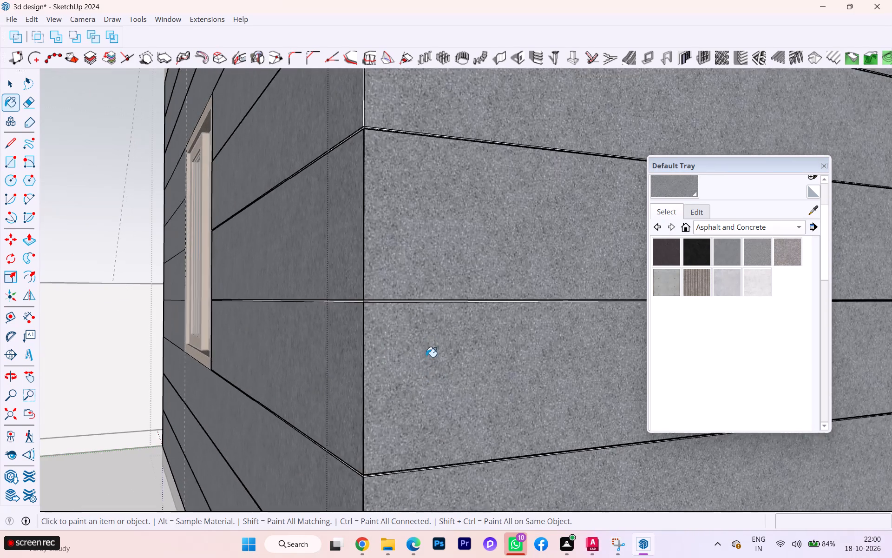
scroll(426, 357, up, 2)
scroll(423, 342, down, 1)
scroll(422, 342, up, 2)
key(space)
key(space)
scroll(375, 296, up, 2)
scroll(376, 296, down, 1)
scroll(376, 296, up, 17)
scroll(366, 284, down, 1)
scroll(366, 284, up, 1)
scroll(366, 284, down, 5)
scroll(366, 284, up, 1)
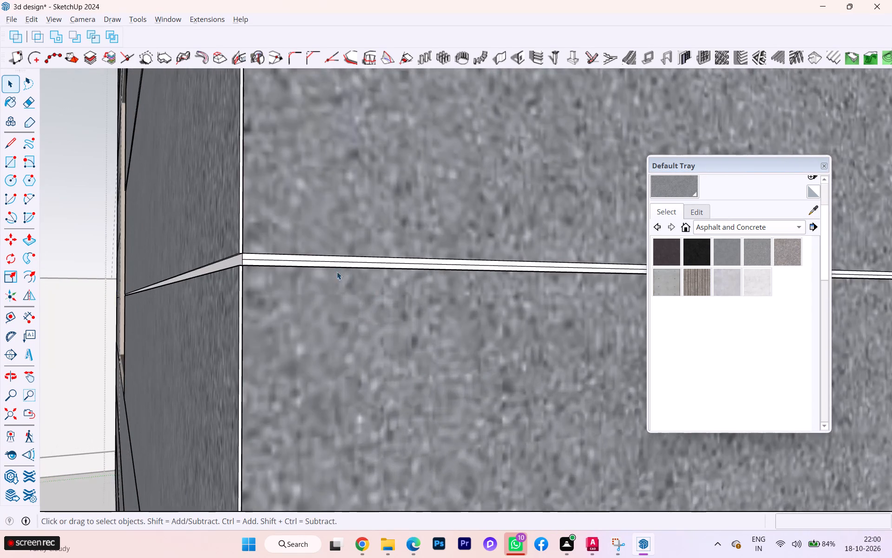
click(333, 264)
key(Delete)
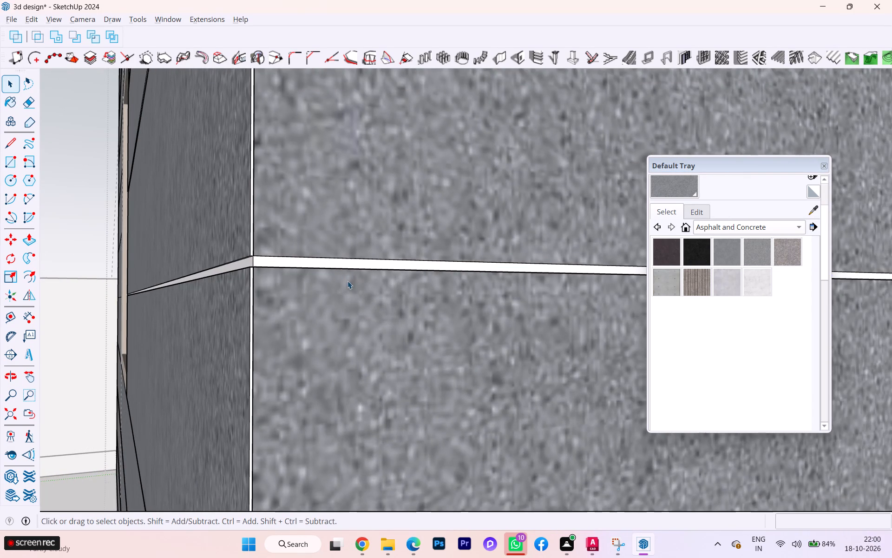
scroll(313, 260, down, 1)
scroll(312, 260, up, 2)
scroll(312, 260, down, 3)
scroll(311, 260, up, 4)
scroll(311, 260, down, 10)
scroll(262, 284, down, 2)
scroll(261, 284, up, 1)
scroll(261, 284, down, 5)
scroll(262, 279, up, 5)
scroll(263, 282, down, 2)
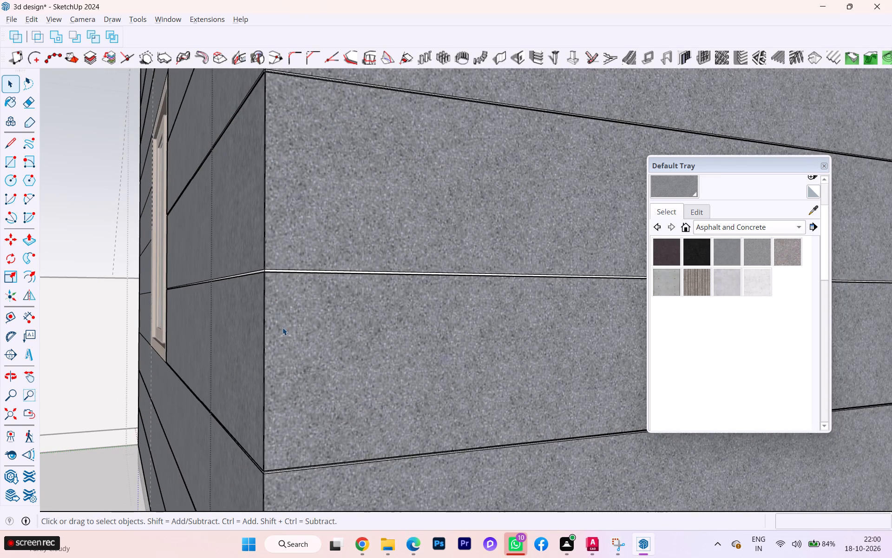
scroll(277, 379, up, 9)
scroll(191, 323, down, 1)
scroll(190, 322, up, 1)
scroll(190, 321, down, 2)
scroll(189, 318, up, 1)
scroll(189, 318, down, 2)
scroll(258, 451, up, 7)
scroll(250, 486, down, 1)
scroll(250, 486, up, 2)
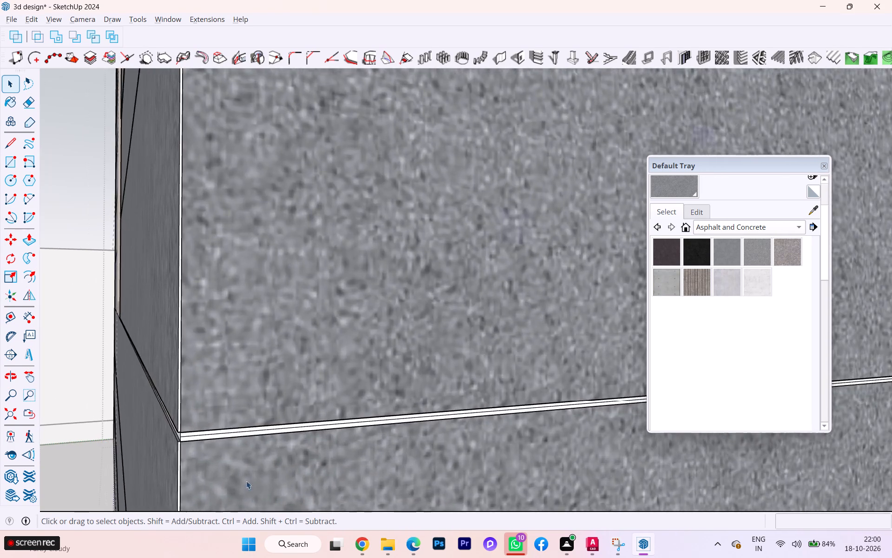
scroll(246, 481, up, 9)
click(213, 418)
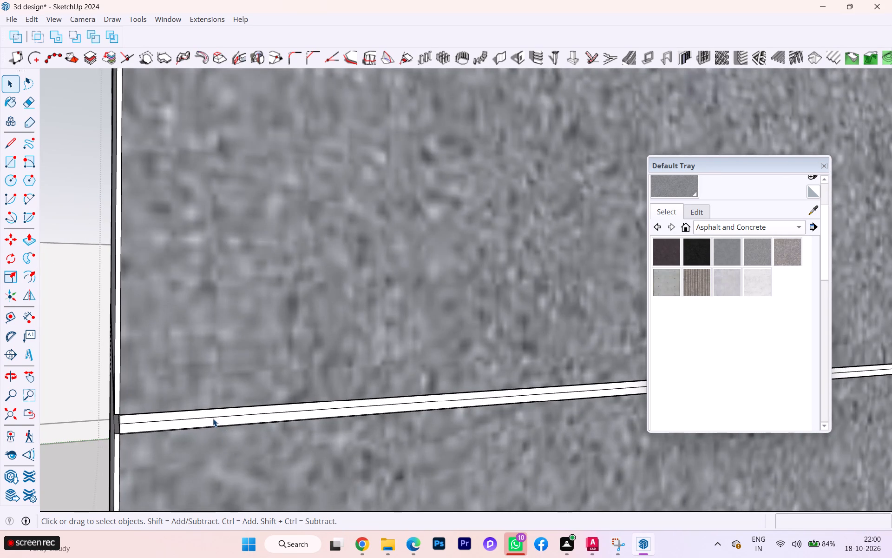
Delete the extra middle line inside the porch side wall's second groove from the bottom, just below the window-sill level.
scroll(221, 356, down, 2)
scroll(220, 353, up, 3)
scroll(220, 352, down, 2)
scroll(218, 290, down, 2)
scroll(218, 290, up, 3)
scroll(218, 290, down, 11)
scroll(225, 283, up, 4)
scroll(225, 286, down, 4)
scroll(226, 299, up, 2)
scroll(226, 299, down, 1)
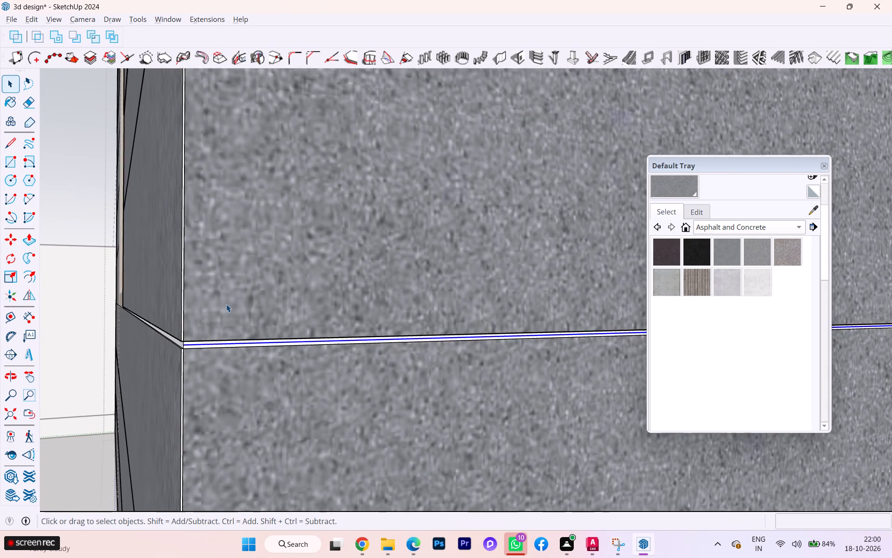
scroll(216, 306, down, 7)
scroll(189, 291, up, 1)
scroll(189, 291, down, 1)
scroll(189, 292, up, 4)
scroll(189, 292, down, 1)
scroll(259, 219, down, 9)
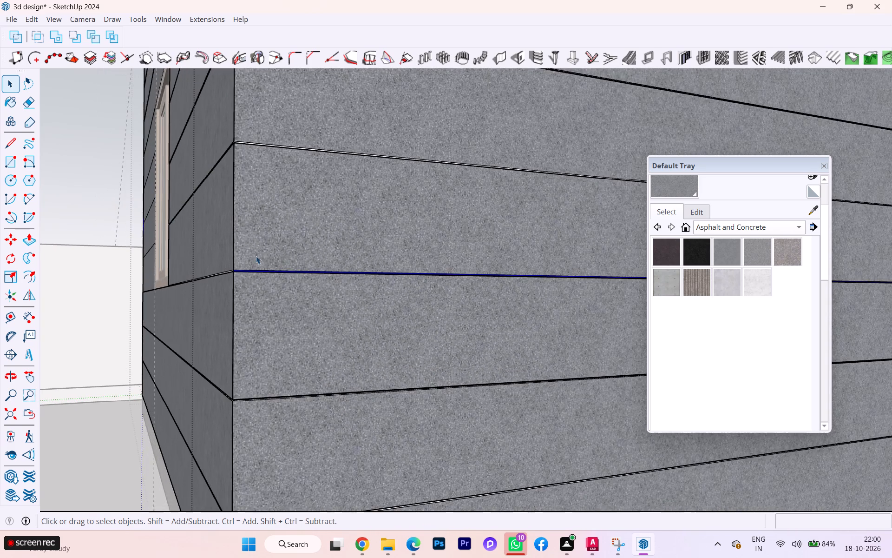
scroll(249, 393, up, 8)
scroll(251, 420, down, 1)
scroll(251, 420, up, 8)
scroll(256, 399, down, 3)
scroll(256, 399, up, 2)
scroll(262, 384, down, 2)
scroll(262, 383, up, 6)
scroll(262, 380, down, 1)
scroll(262, 380, up, 2)
scroll(262, 380, down, 2)
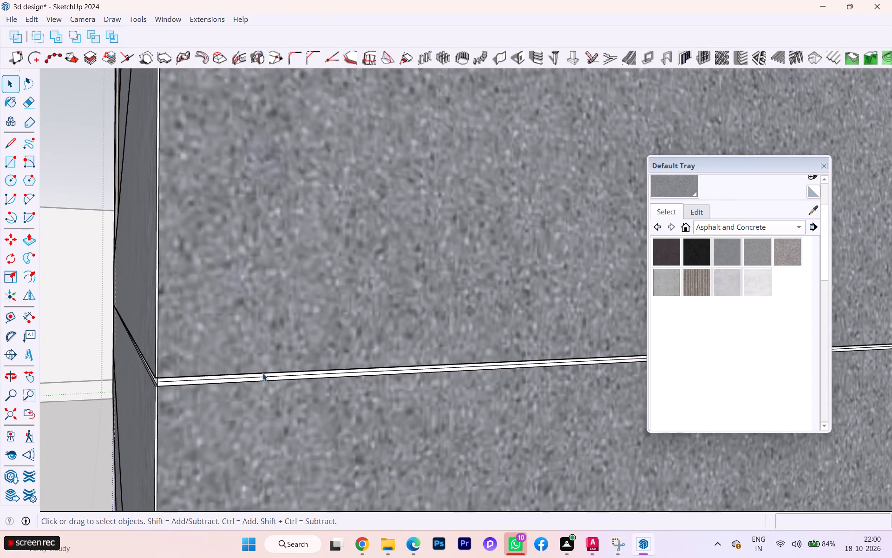
scroll(261, 374, up, 10)
click(249, 382)
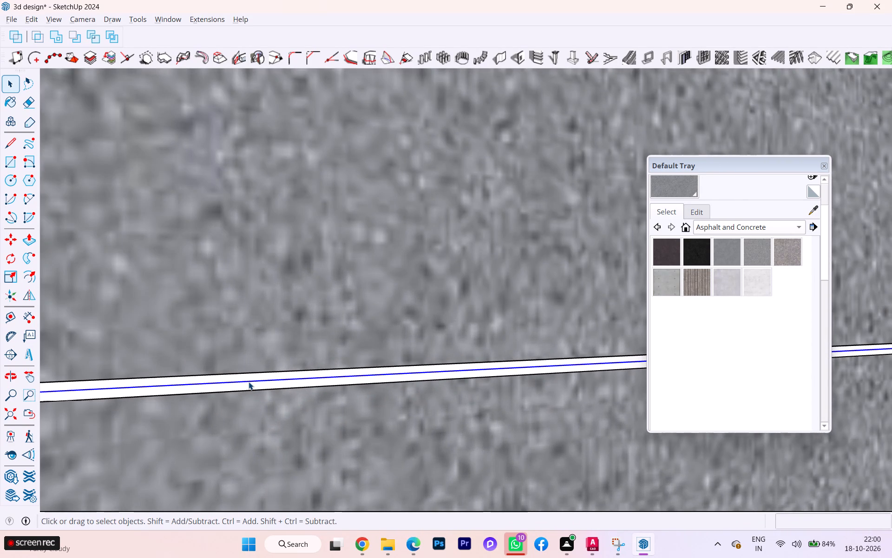
key(Delete)
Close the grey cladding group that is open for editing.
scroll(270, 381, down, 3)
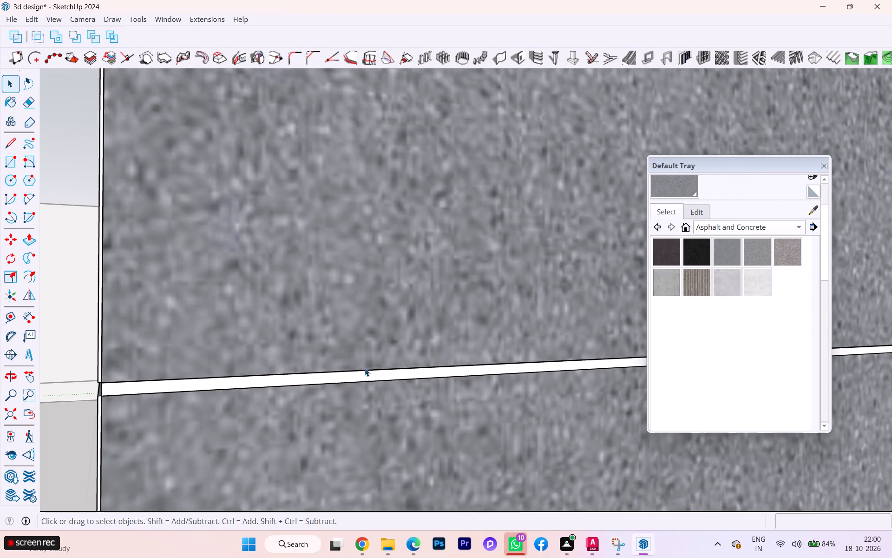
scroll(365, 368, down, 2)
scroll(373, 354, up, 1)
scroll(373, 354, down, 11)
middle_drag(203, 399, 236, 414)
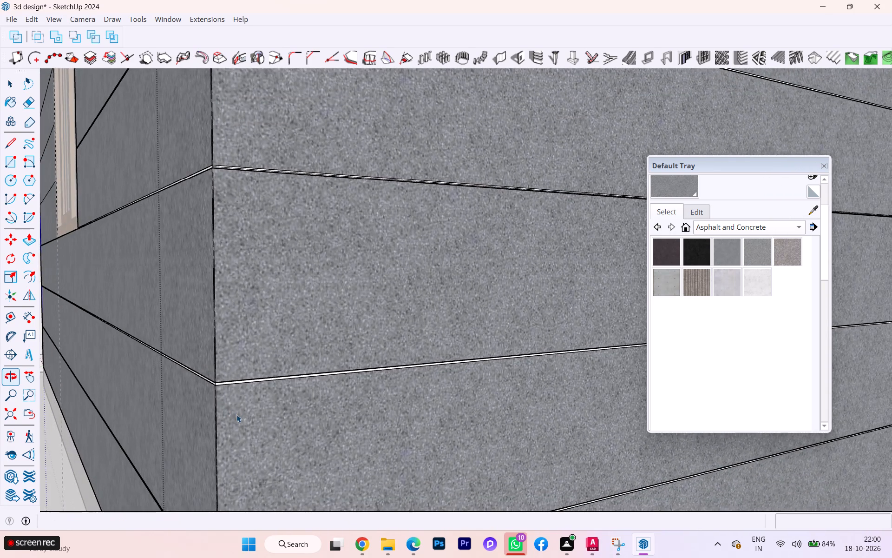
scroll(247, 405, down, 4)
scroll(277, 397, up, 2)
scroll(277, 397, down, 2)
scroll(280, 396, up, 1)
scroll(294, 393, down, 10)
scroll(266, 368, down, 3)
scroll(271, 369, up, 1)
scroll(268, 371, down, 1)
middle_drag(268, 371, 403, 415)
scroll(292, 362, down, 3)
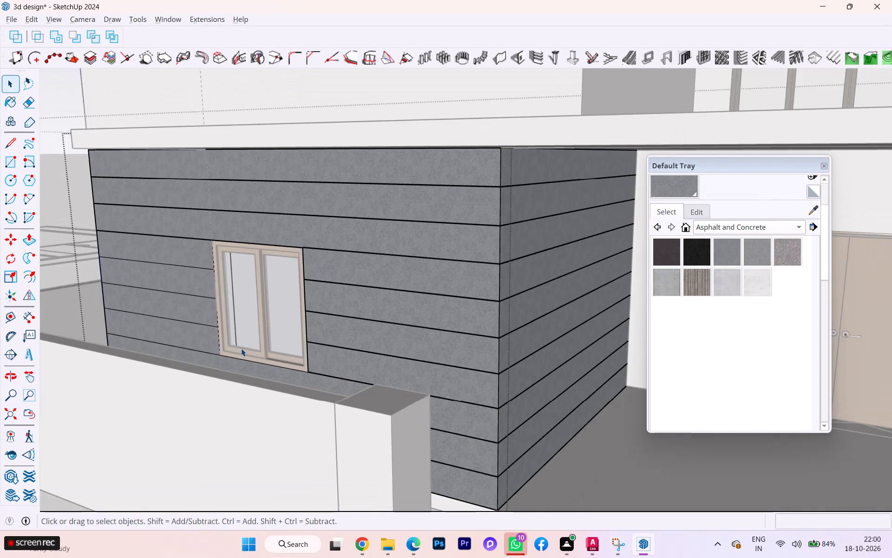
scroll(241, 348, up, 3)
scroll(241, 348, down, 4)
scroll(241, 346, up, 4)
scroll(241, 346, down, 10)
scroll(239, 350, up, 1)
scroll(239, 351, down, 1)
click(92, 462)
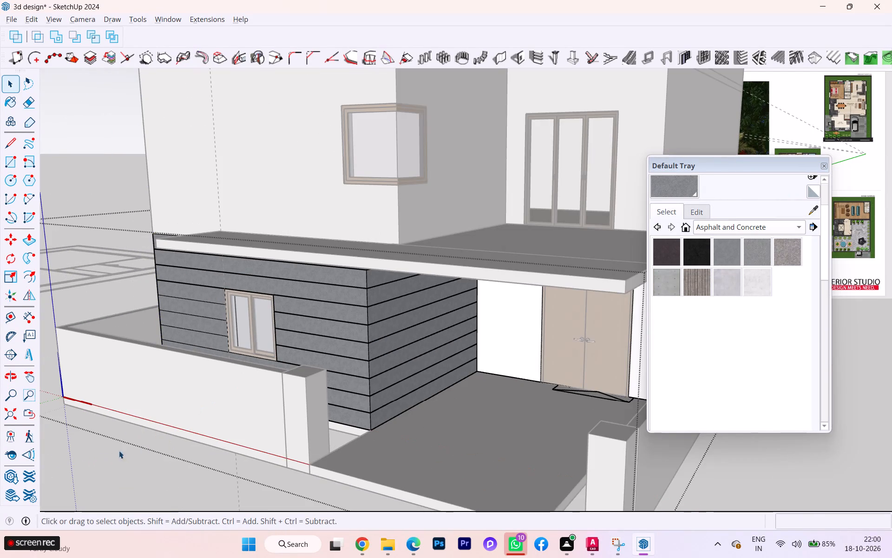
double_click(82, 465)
Examine the lowest grooves up close at the wall corner, on both the window wall and porch side wall, for leftover middle lines.
scroll(344, 407, up, 6)
scroll(347, 403, down, 1)
scroll(347, 403, up, 1)
scroll(395, 405, up, 2)
scroll(400, 415, down, 1)
scroll(400, 416, up, 5)
scroll(395, 424, down, 1)
scroll(395, 424, up, 9)
scroll(396, 432, down, 1)
scroll(396, 432, up, 2)
scroll(396, 432, down, 1)
scroll(396, 432, up, 9)
scroll(396, 428, down, 1)
scroll(396, 428, up, 3)
scroll(396, 420, down, 2)
scroll(396, 420, up, 9)
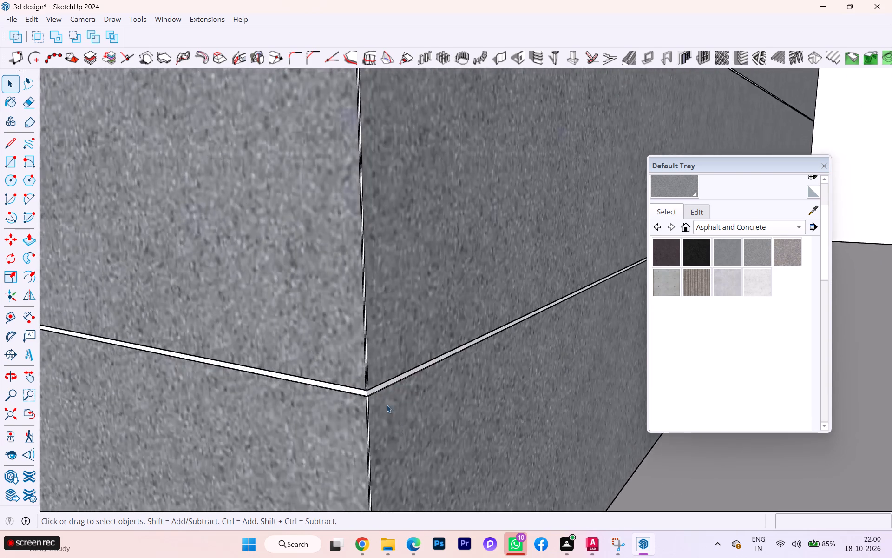
scroll(387, 405, down, 2)
scroll(387, 405, up, 8)
scroll(381, 392, down, 1)
scroll(381, 392, up, 1)
scroll(380, 391, down, 4)
scroll(380, 391, up, 13)
scroll(369, 376, down, 2)
scroll(369, 376, up, 2)
scroll(365, 373, down, 1)
scroll(365, 373, up, 1)
scroll(345, 372, down, 4)
scroll(343, 372, up, 1)
scroll(343, 372, down, 1)
scroll(343, 372, up, 2)
scroll(343, 372, down, 7)
scroll(343, 377, up, 2)
scroll(343, 377, down, 2)
scroll(343, 380, up, 1)
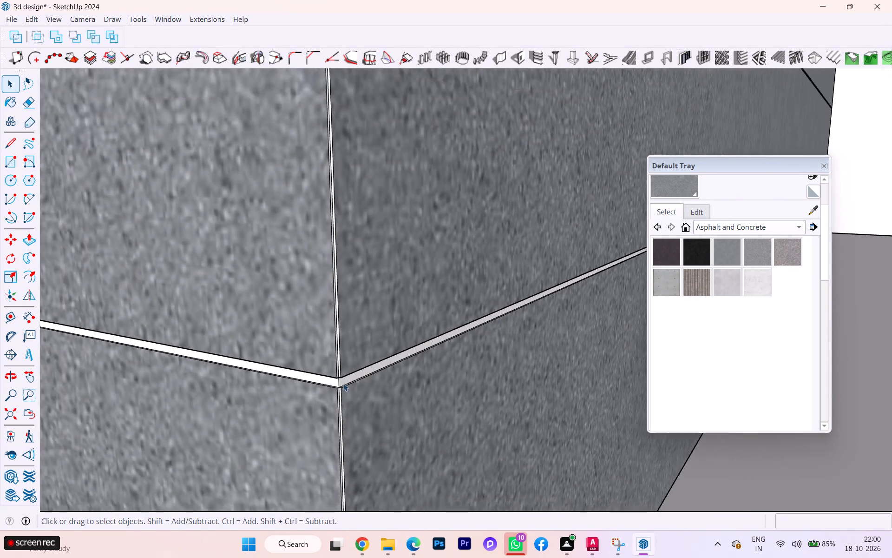
scroll(343, 386, down, 3)
scroll(342, 390, up, 1)
scroll(342, 391, down, 15)
scroll(344, 409, up, 1)
scroll(344, 409, down, 6)
scroll(346, 416, up, 2)
scroll(346, 416, down, 1)
scroll(346, 416, up, 3)
scroll(346, 417, down, 2)
scroll(346, 417, up, 1)
scroll(348, 426, down, 2)
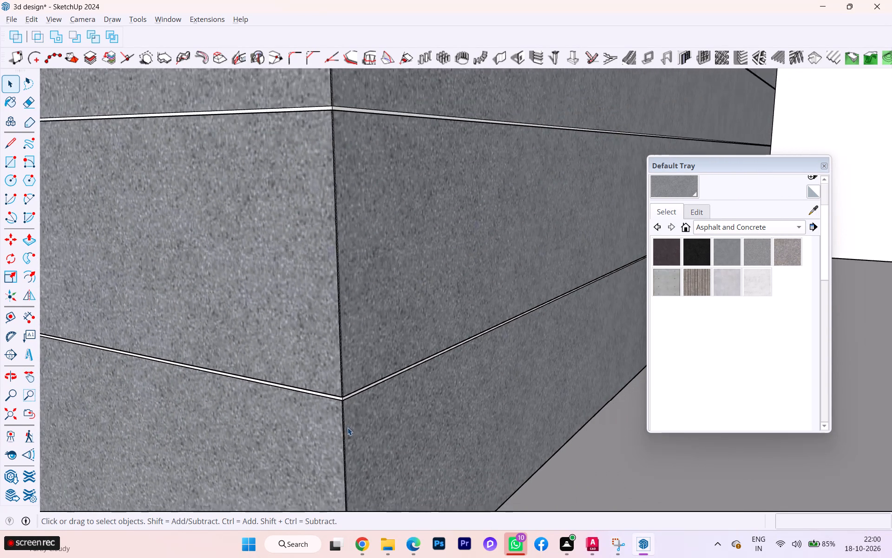
scroll(348, 427, down, 2)
scroll(360, 365, down, 6)
scroll(357, 386, up, 1)
scroll(357, 387, down, 4)
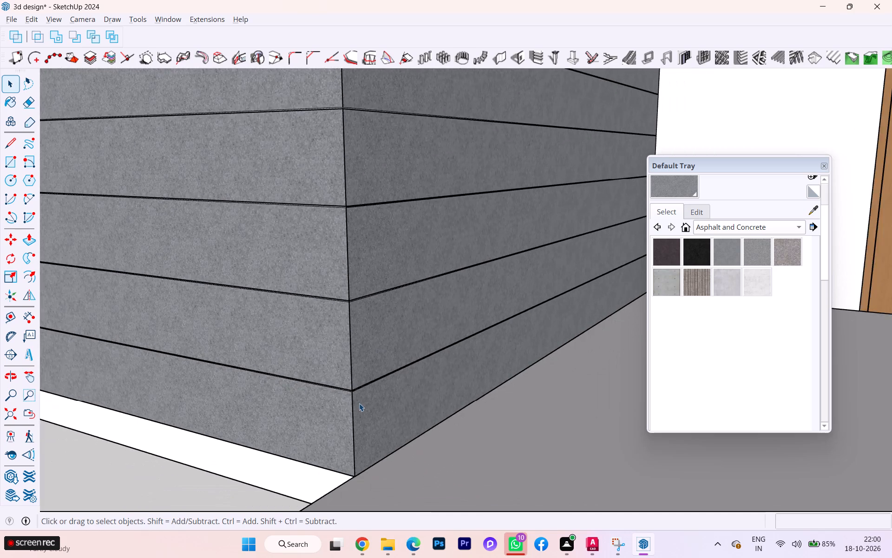
Reopen the cladding group and delete the extra middle line inside the porch side wall's third groove from the bottom.
scroll(359, 403, down, 3)
scroll(364, 247, up, 2)
scroll(363, 244, down, 1)
scroll(363, 244, up, 4)
scroll(351, 266, down, 1)
scroll(351, 266, up, 3)
scroll(351, 266, down, 1)
scroll(351, 266, up, 14)
scroll(342, 259, down, 1)
scroll(342, 259, up, 2)
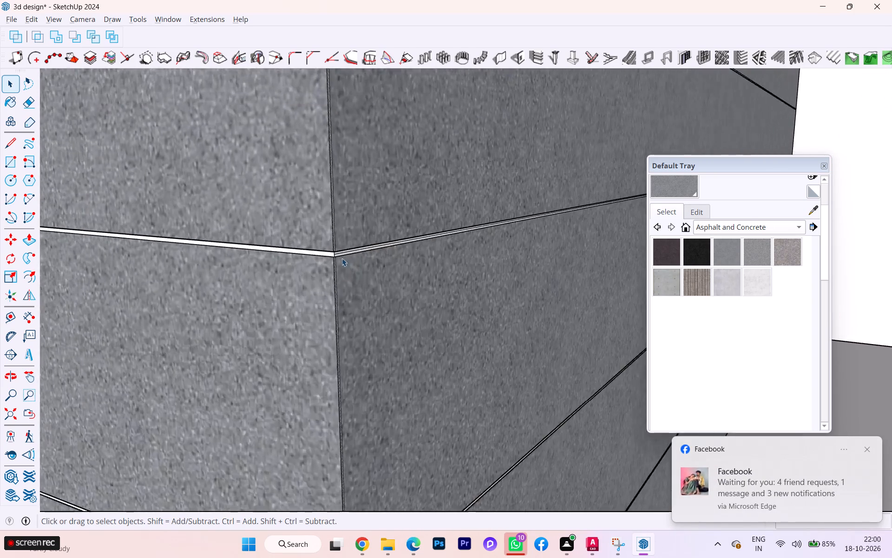
scroll(342, 258, up, 4)
scroll(341, 251, down, 1)
scroll(341, 251, up, 3)
scroll(341, 251, down, 1)
scroll(341, 251, up, 1)
click(871, 447)
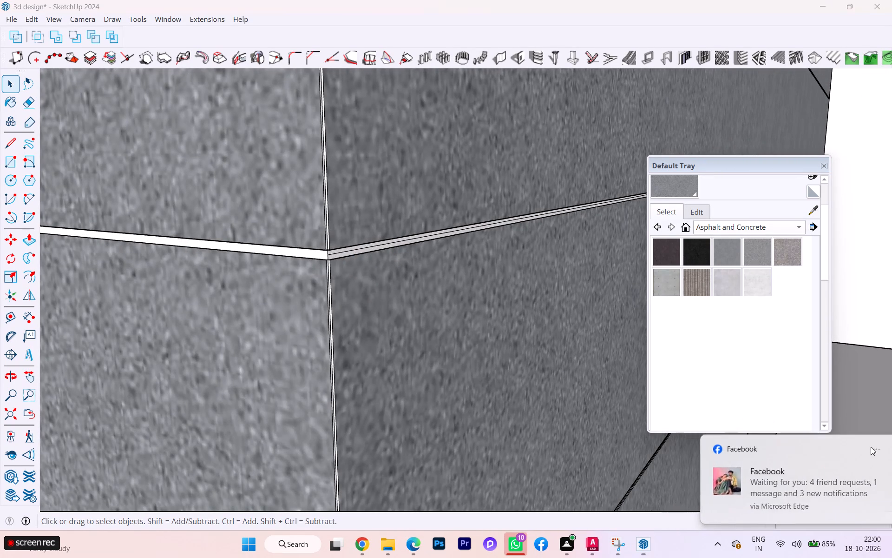
scroll(447, 276, up, 3)
scroll(443, 275, down, 2)
scroll(419, 272, up, 4)
scroll(318, 263, down, 6)
scroll(318, 263, up, 5)
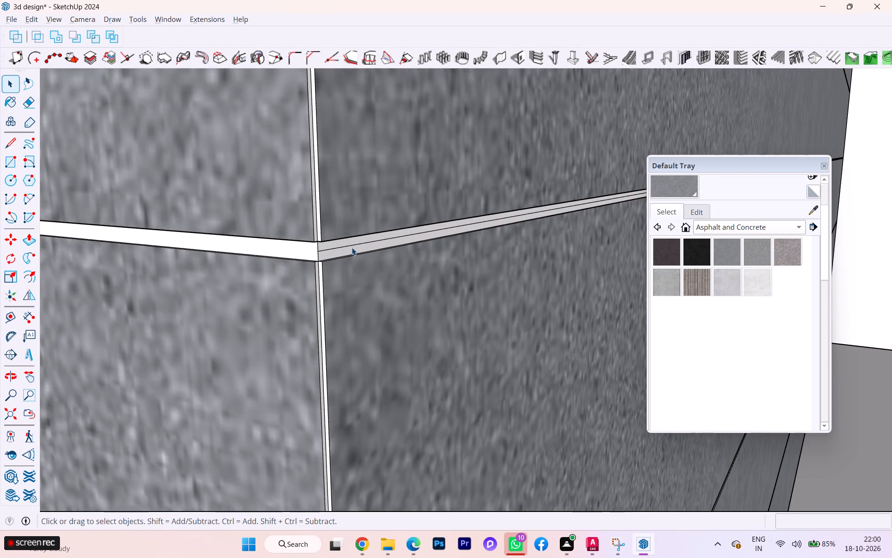
click(346, 246)
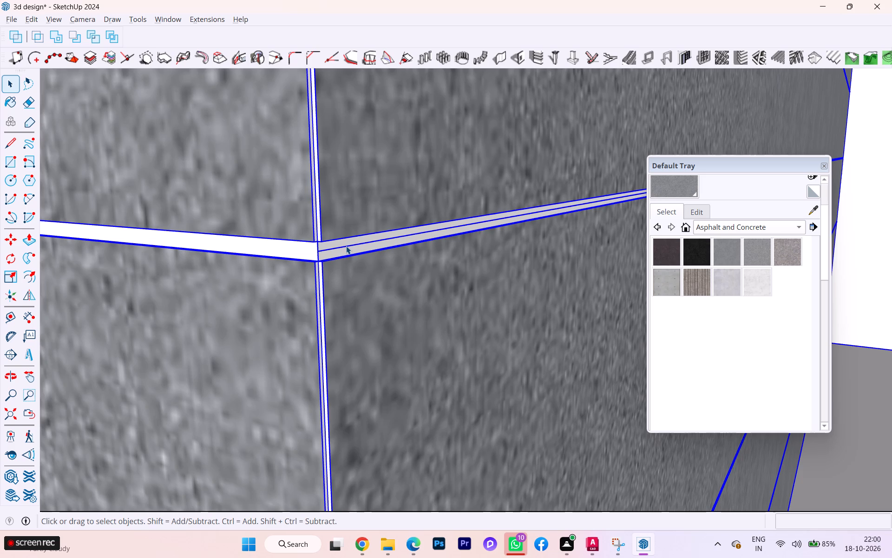
double_click(346, 246)
click(336, 247)
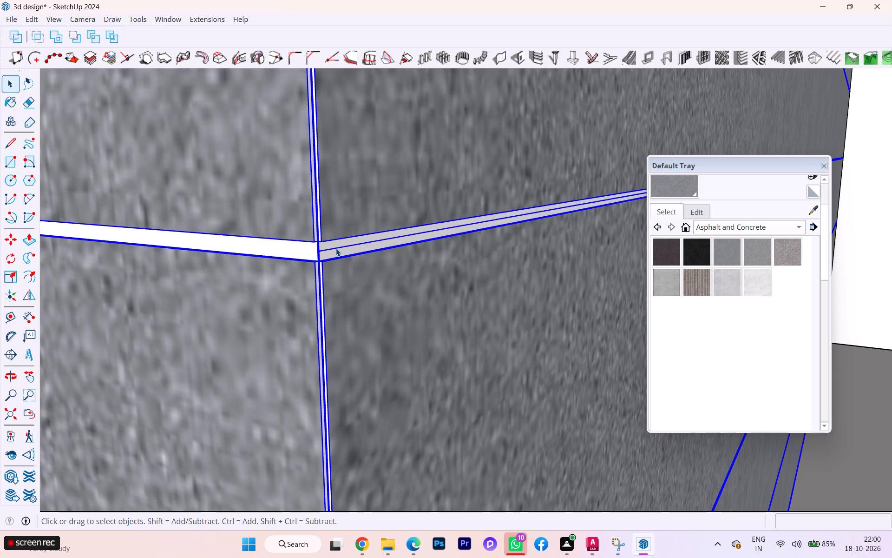
double_click(336, 248)
click(335, 248)
double_click(332, 249)
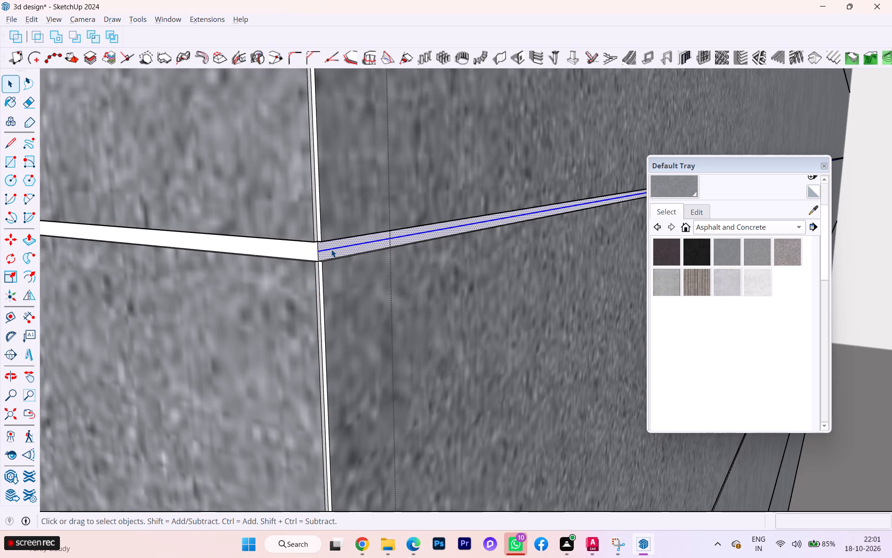
click(331, 249)
key(Delete)
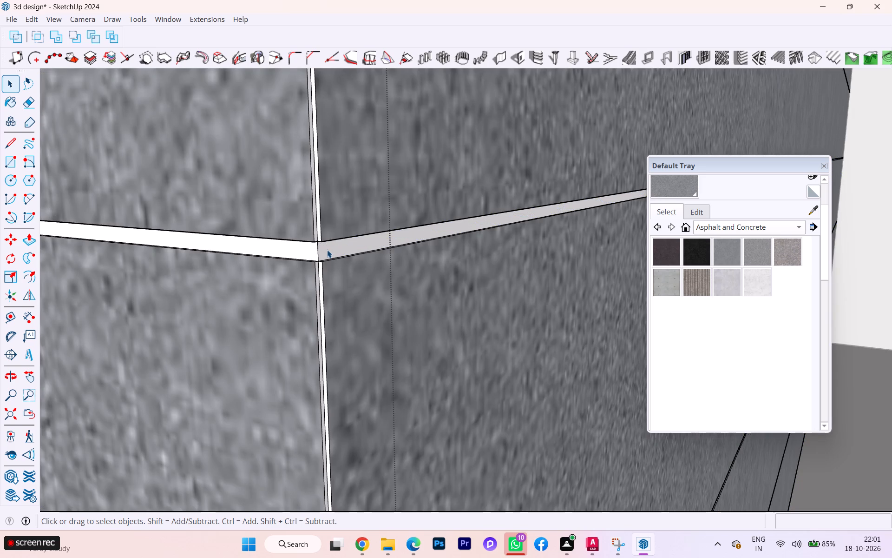
Delete the extra middle line inside the porch side wall's fourth groove from the bottom.
scroll(327, 252, down, 1)
scroll(327, 259, up, 2)
scroll(327, 261, down, 9)
scroll(348, 323, up, 1)
scroll(348, 332, down, 1)
scroll(348, 334, up, 1)
scroll(361, 380, down, 5)
scroll(362, 397, up, 1)
scroll(362, 397, down, 6)
scroll(367, 403, up, 1)
scroll(367, 403, down, 1)
scroll(367, 403, up, 1)
scroll(367, 403, down, 3)
scroll(367, 403, up, 2)
scroll(367, 403, down, 2)
scroll(367, 403, up, 1)
scroll(367, 403, down, 7)
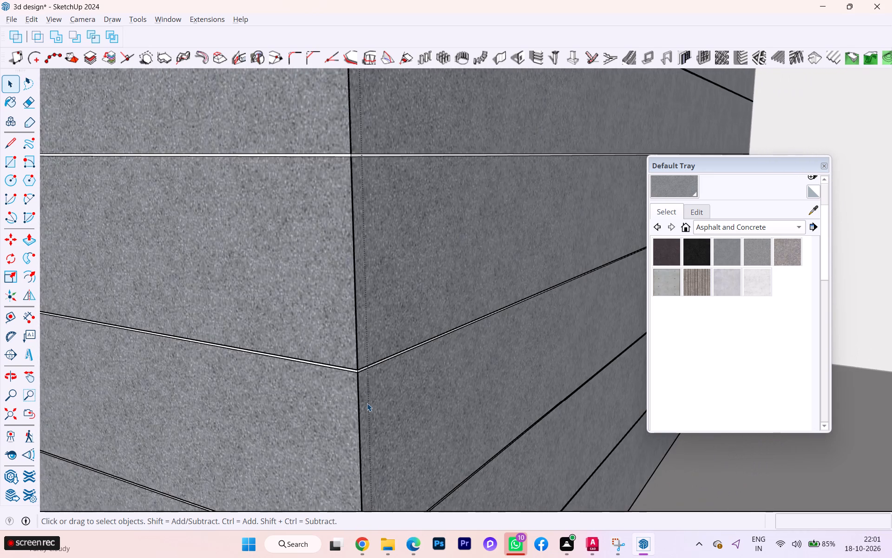
scroll(367, 403, down, 6)
scroll(367, 403, up, 2)
scroll(367, 403, down, 7)
scroll(367, 403, up, 1)
scroll(367, 403, down, 1)
scroll(401, 193, up, 11)
scroll(318, 142, down, 1)
scroll(317, 141, up, 1)
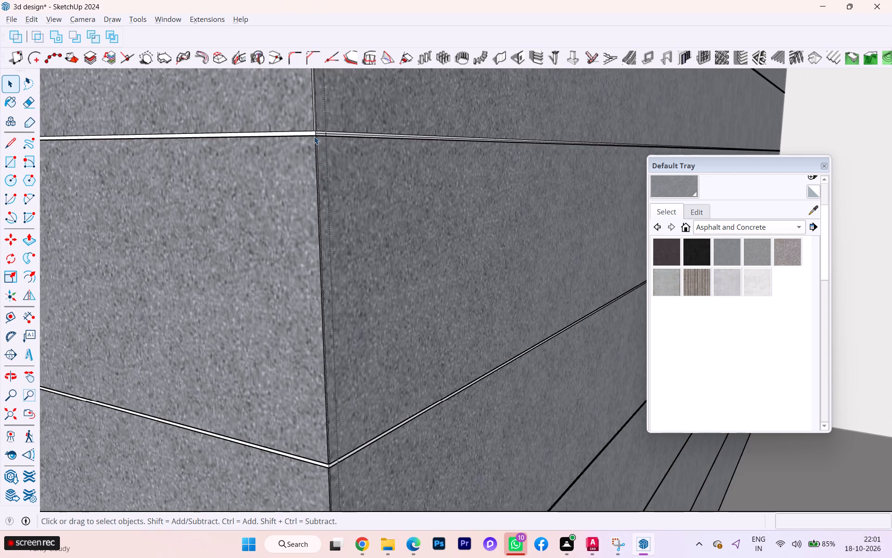
scroll(358, 129, up, 5)
scroll(358, 129, down, 3)
scroll(358, 129, up, 1)
scroll(358, 129, down, 1)
scroll(358, 129, up, 2)
scroll(358, 133, down, 2)
scroll(358, 133, up, 1)
scroll(358, 133, down, 1)
scroll(358, 133, up, 3)
scroll(356, 134, down, 1)
scroll(355, 135, up, 9)
scroll(338, 140, down, 2)
scroll(338, 140, up, 1)
scroll(338, 140, down, 2)
scroll(338, 140, up, 5)
scroll(338, 140, down, 1)
scroll(336, 139, up, 1)
click(331, 133)
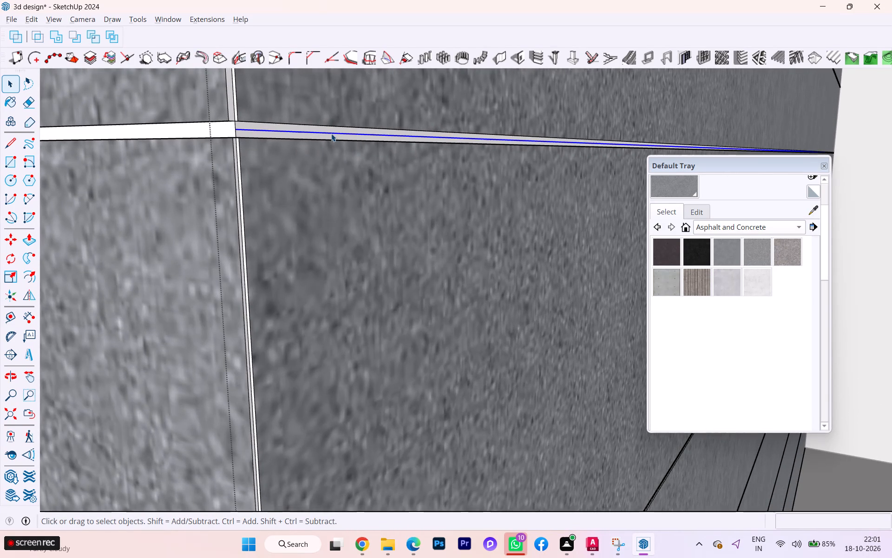
key(Delete)
Delete the extra middle line inside the porch side wall's next groove up, the fifth from the bottom.
scroll(331, 134, down, 1)
scroll(338, 148, up, 3)
scroll(340, 152, down, 2)
scroll(347, 165, up, 2)
scroll(348, 167, down, 1)
scroll(350, 215, down, 1)
scroll(350, 216, up, 2)
scroll(350, 218, down, 4)
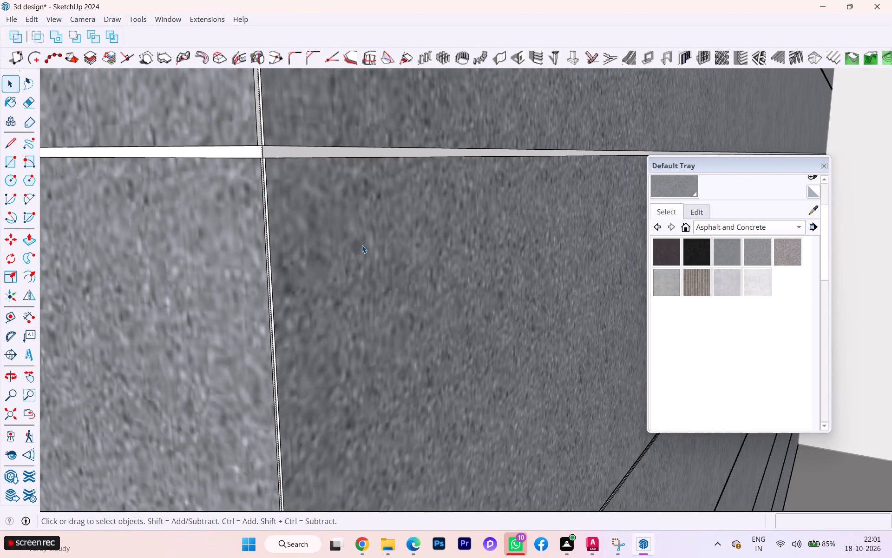
scroll(362, 245, down, 3)
scroll(382, 289, up, 1)
scroll(384, 292, down, 6)
scroll(385, 295, up, 4)
scroll(385, 295, down, 13)
scroll(394, 328, up, 1)
scroll(394, 328, down, 2)
scroll(394, 328, up, 1)
scroll(394, 328, down, 2)
scroll(394, 328, up, 1)
scroll(394, 328, down, 2)
scroll(394, 328, up, 1)
scroll(394, 328, down, 3)
scroll(395, 331, up, 1)
scroll(395, 331, down, 6)
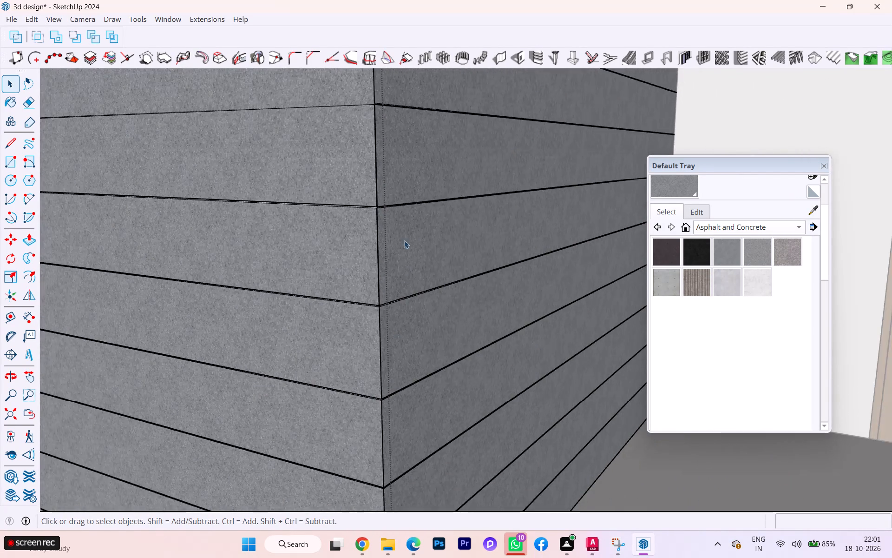
scroll(408, 229, up, 6)
scroll(404, 180, down, 1)
scroll(404, 180, up, 9)
scroll(387, 191, down, 2)
scroll(386, 191, up, 2)
scroll(343, 198, down, 7)
scroll(343, 198, up, 5)
scroll(328, 206, down, 2)
scroll(326, 206, up, 5)
scroll(304, 209, down, 1)
scroll(304, 209, up, 4)
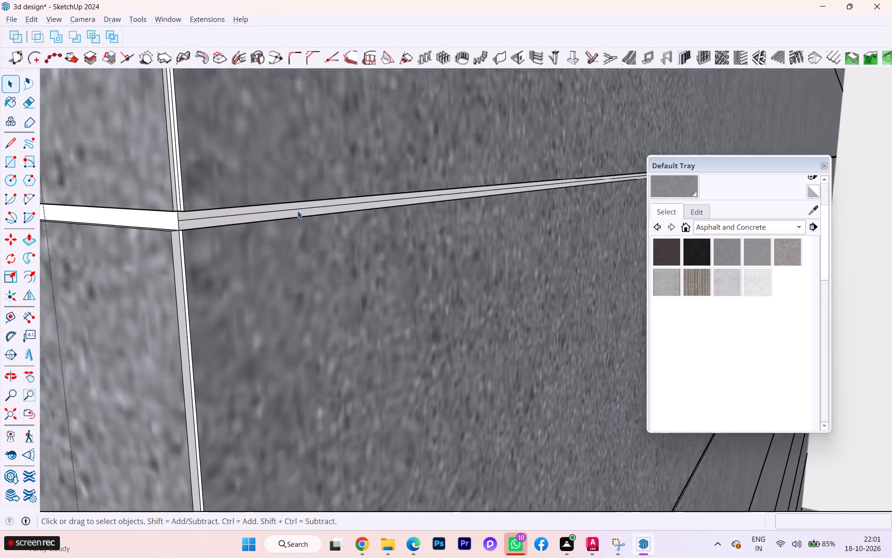
click(286, 210)
key(Delete)
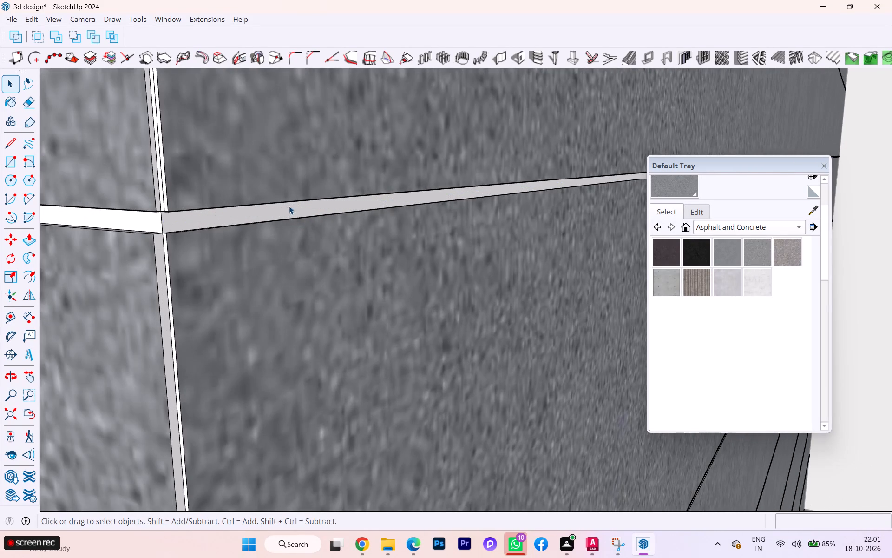
Delete the extra middle line inside the porch side wall's sixth groove, where the window wall has only a single line.
scroll(295, 217, down, 3)
scroll(282, 292, down, 1)
scroll(281, 314, up, 1)
scroll(281, 315, down, 13)
scroll(279, 308, up, 2)
scroll(279, 310, down, 5)
scroll(279, 310, up, 2)
scroll(279, 310, down, 10)
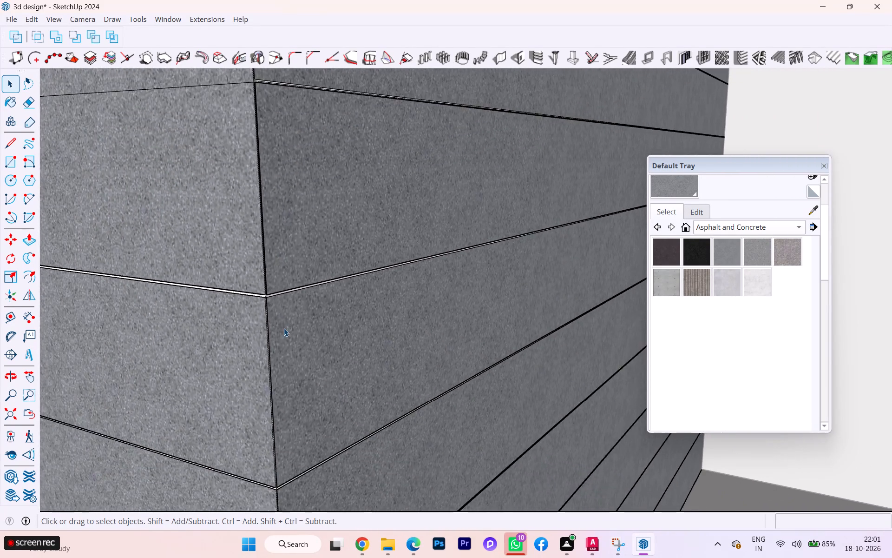
scroll(284, 328, down, 6)
scroll(302, 245, up, 2)
scroll(298, 238, down, 1)
scroll(298, 238, up, 6)
scroll(274, 199, down, 2)
scroll(273, 199, up, 5)
scroll(263, 196, down, 5)
scroll(263, 196, up, 6)
scroll(253, 198, down, 1)
scroll(252, 198, up, 8)
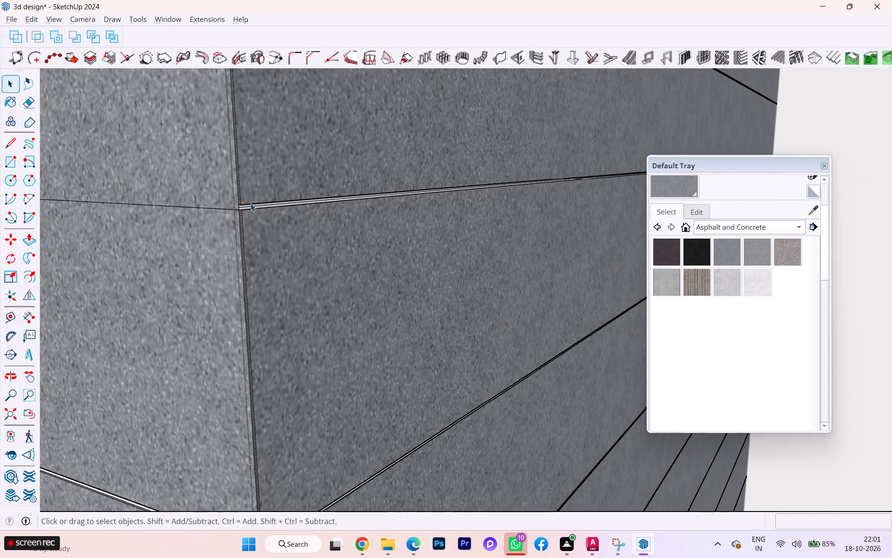
scroll(250, 203, up, 20)
scroll(250, 203, up, 5)
scroll(241, 212, down, 1)
click(233, 203)
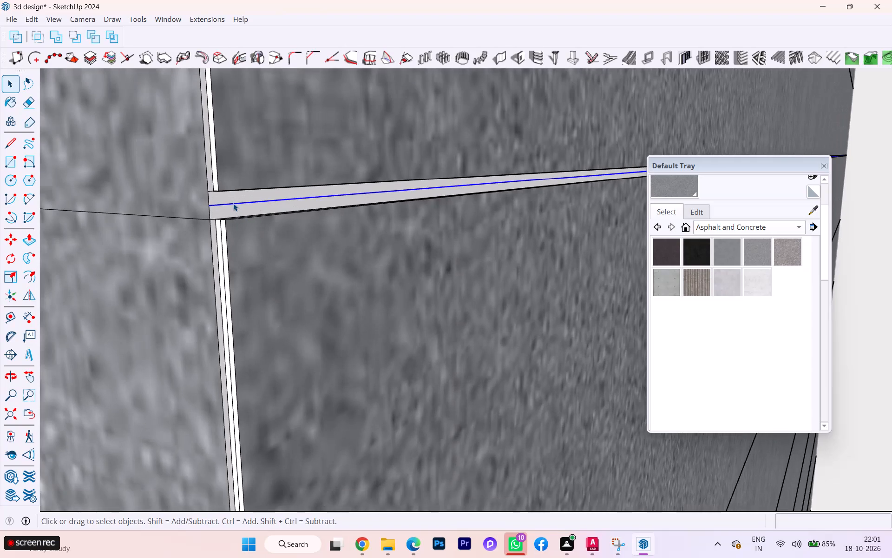
key(Delete)
Copy the window wall's single groove line 3/16" upward to meet the top edge of the porch side wall's groove at the corner.
scroll(229, 219, down, 1)
scroll(229, 220, up, 1)
scroll(229, 221, down, 1)
scroll(228, 221, up, 1)
scroll(228, 221, down, 2)
scroll(235, 219, up, 1)
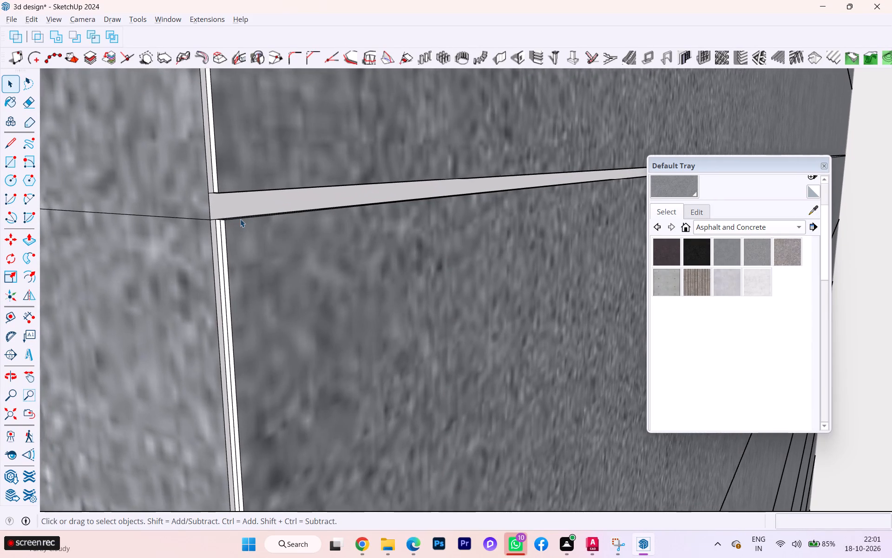
scroll(240, 219, up, 1)
scroll(240, 219, down, 1)
scroll(240, 219, up, 1)
scroll(240, 219, down, 2)
scroll(241, 220, up, 1)
scroll(241, 221, down, 14)
scroll(334, 232, up, 1)
scroll(334, 232, down, 6)
scroll(352, 236, up, 3)
scroll(352, 236, down, 2)
scroll(352, 236, up, 3)
scroll(353, 236, down, 3)
scroll(358, 238, up, 1)
scroll(358, 238, down, 2)
scroll(358, 238, up, 1)
scroll(358, 238, down, 6)
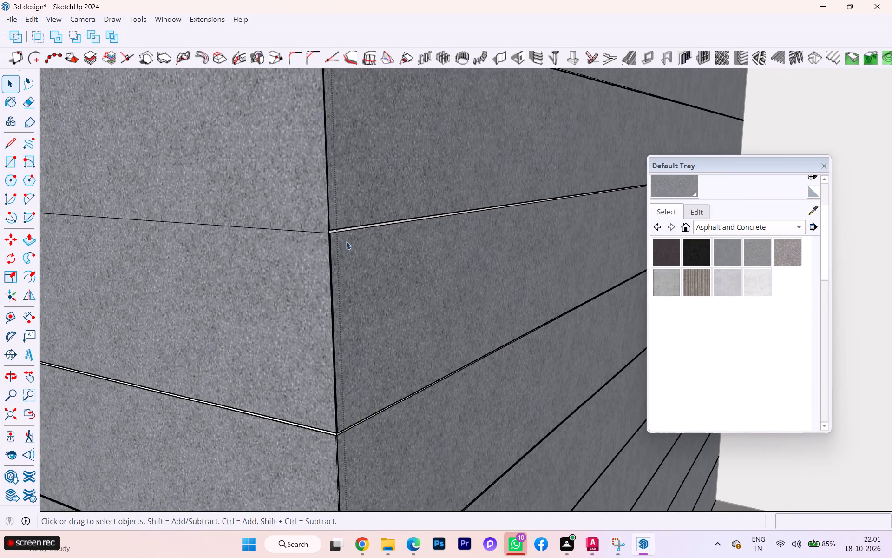
scroll(328, 238, down, 1)
scroll(325, 237, up, 2)
scroll(324, 236, down, 1)
scroll(321, 235, up, 2)
scroll(302, 228, down, 1)
scroll(302, 228, up, 2)
click(313, 234)
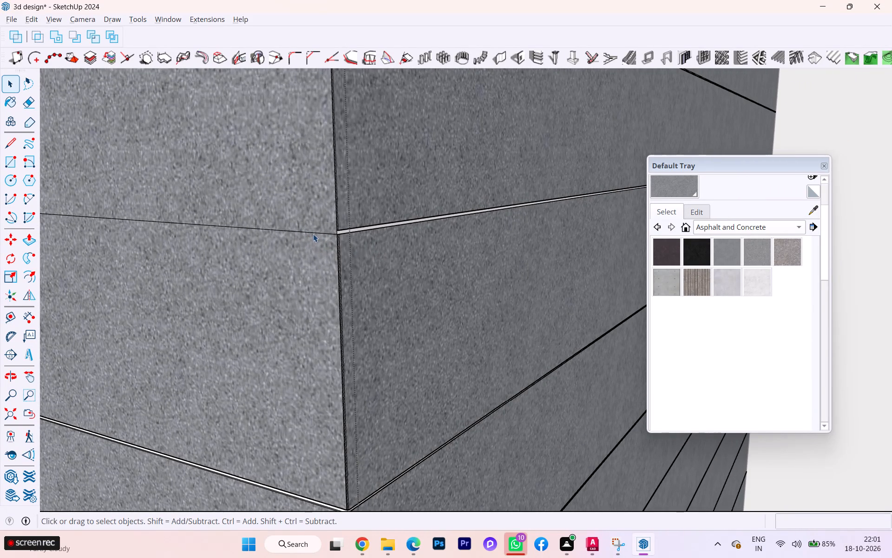
scroll(321, 231, up, 2)
scroll(322, 231, down, 2)
scroll(322, 231, up, 4)
scroll(326, 230, down, 1)
scroll(326, 230, up, 1)
scroll(333, 232, down, 1)
scroll(334, 232, up, 3)
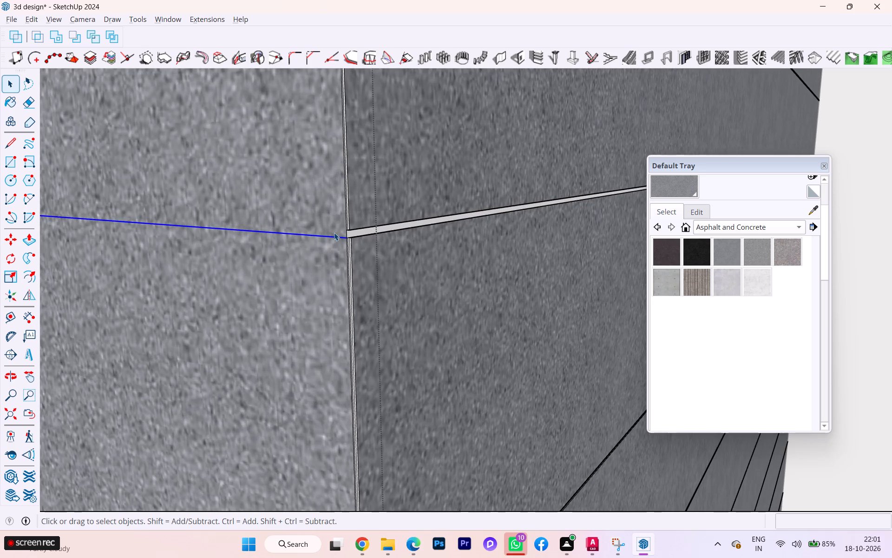
key(m)
scroll(344, 240, down, 6)
scroll(344, 240, up, 1)
click(344, 241)
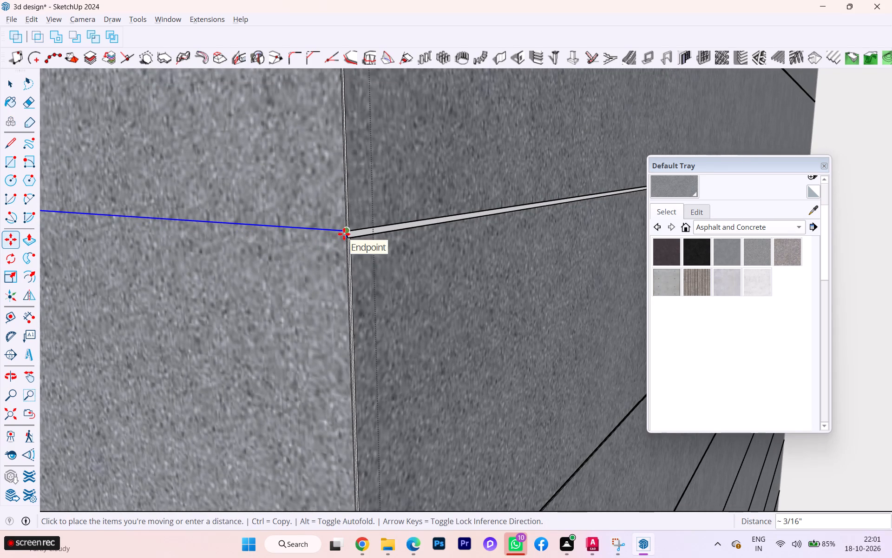
scroll(338, 227, up, 4)
scroll(338, 227, down, 2)
scroll(338, 227, up, 2)
scroll(338, 227, down, 1)
scroll(342, 230, up, 6)
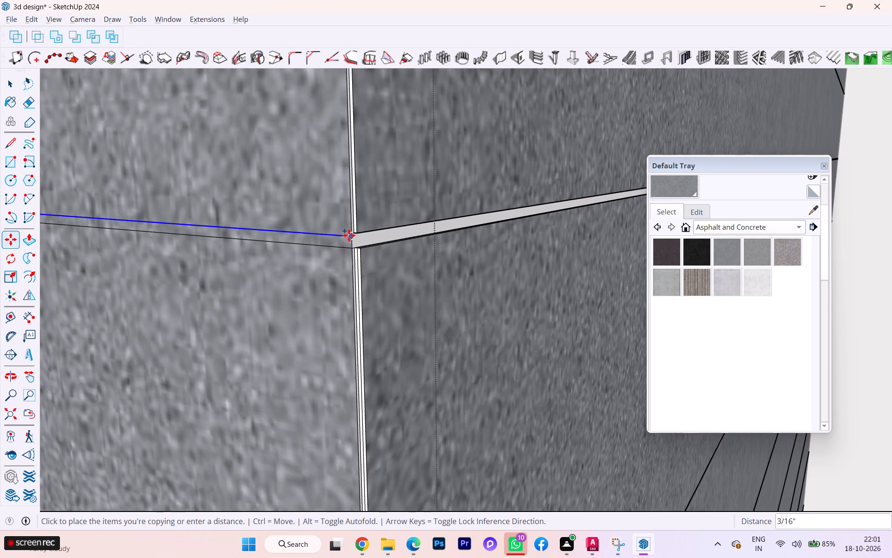
click(350, 236)
Check by selecting whether the strip between the window wall's two groove lines is separate from the cladding face above.
key(space)
click(334, 239)
double_click(328, 239)
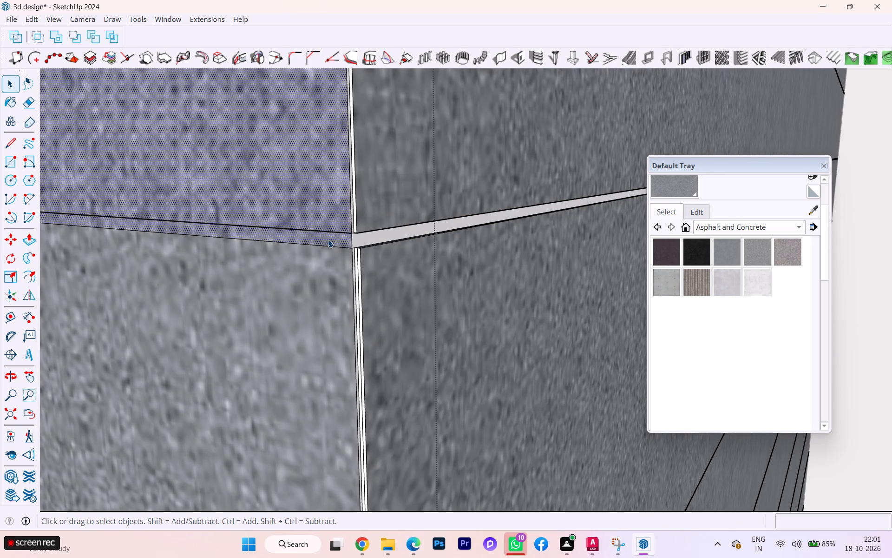
double_click(327, 239)
double_click(327, 239)
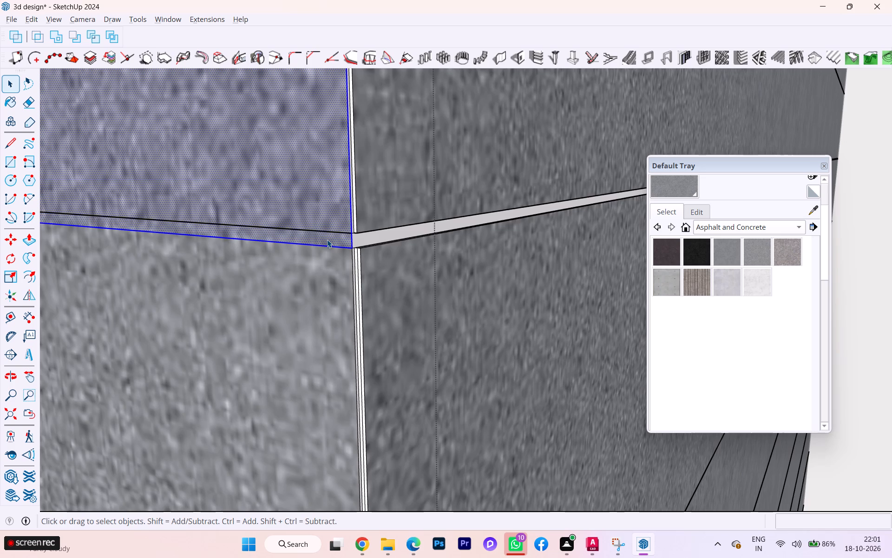
click(327, 239)
scroll(343, 239, up, 13)
scroll(343, 239, down, 1)
scroll(343, 239, up, 3)
click(343, 239)
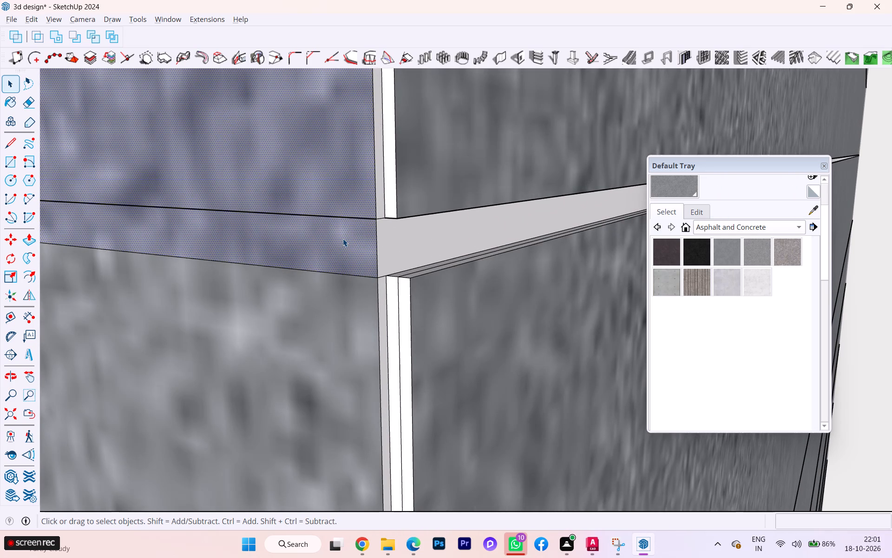
click(358, 220)
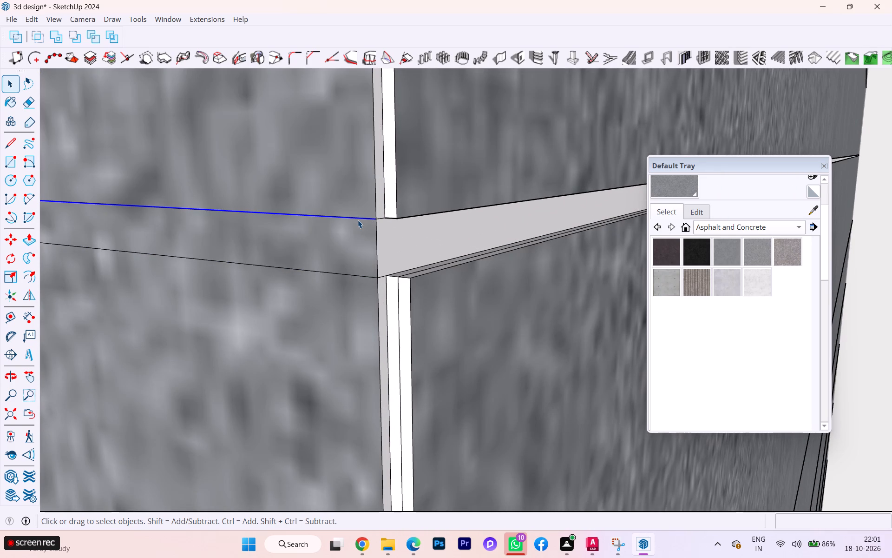
key(space)
click(311, 301)
click(327, 256)
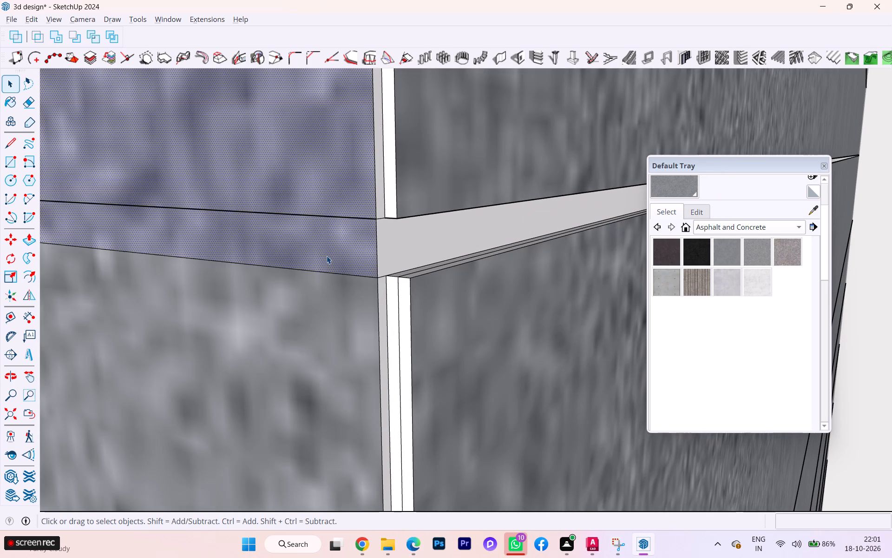
scroll(361, 219, up, 3)
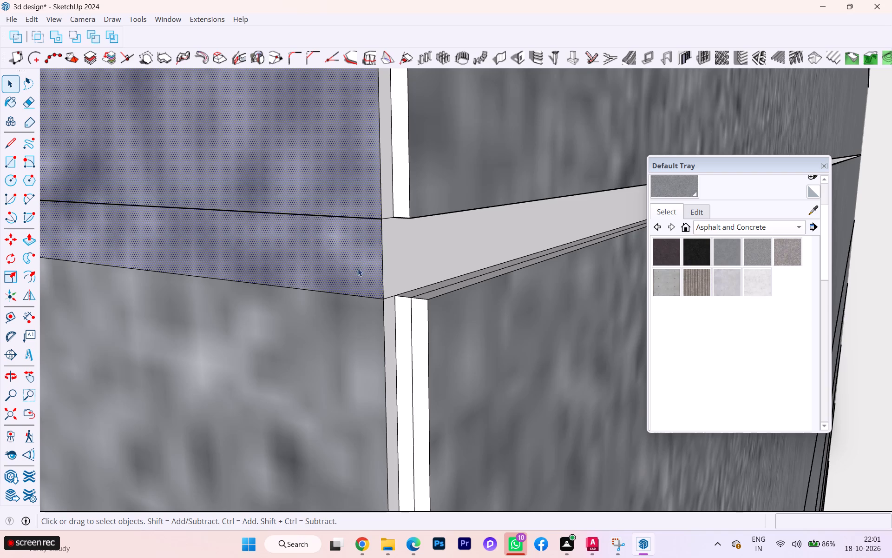
Try copying the window wall groove's lower line about 3/16" up to its top edge at the corner, and recheck the face selection.
click(346, 294)
key(m)
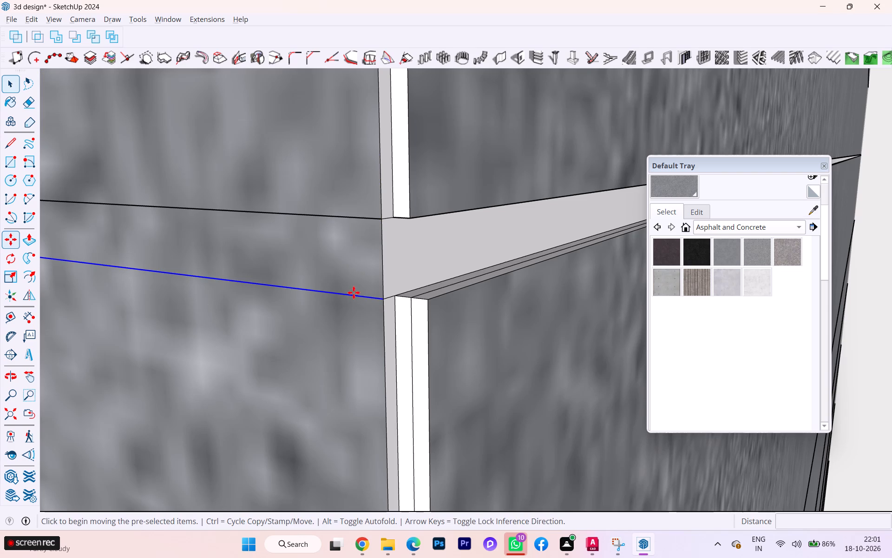
click(379, 302)
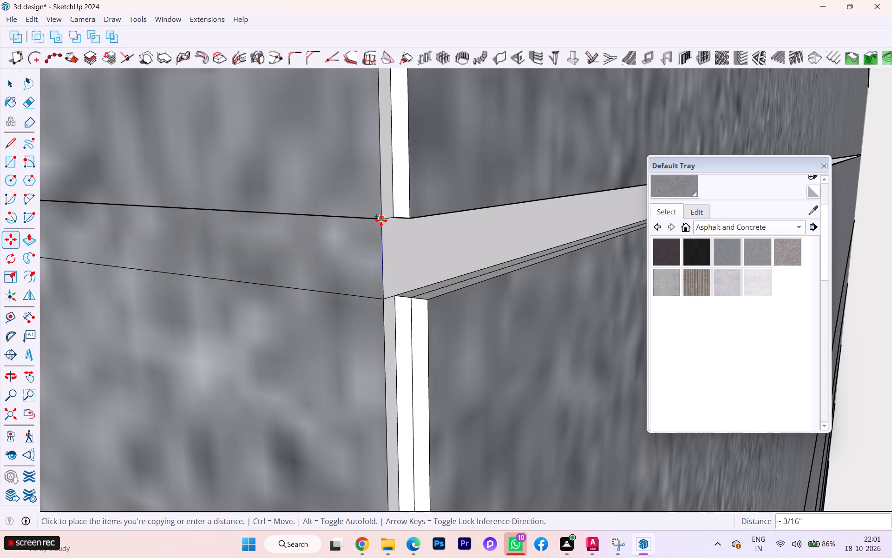
click(381, 220)
key(space)
click(350, 249)
click(339, 252)
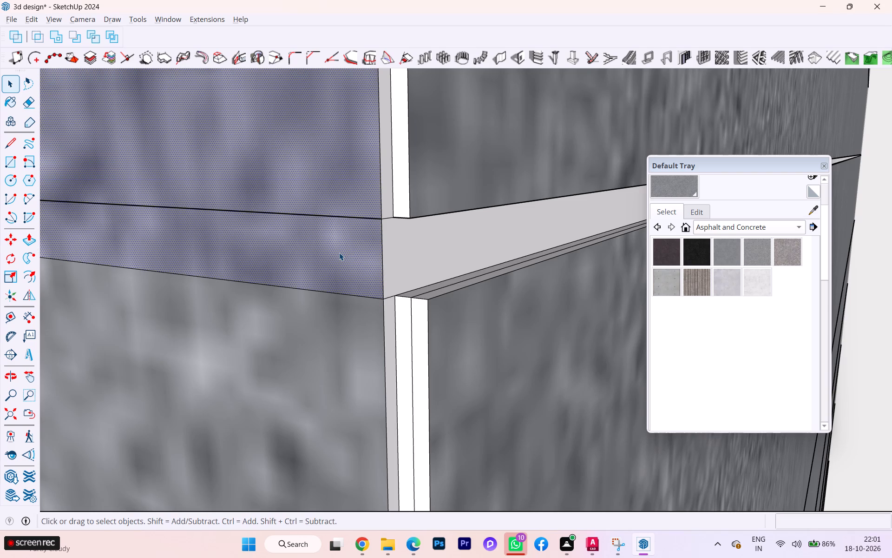
click(339, 252)
click(327, 255)
triple_click(319, 258)
double_click(318, 260)
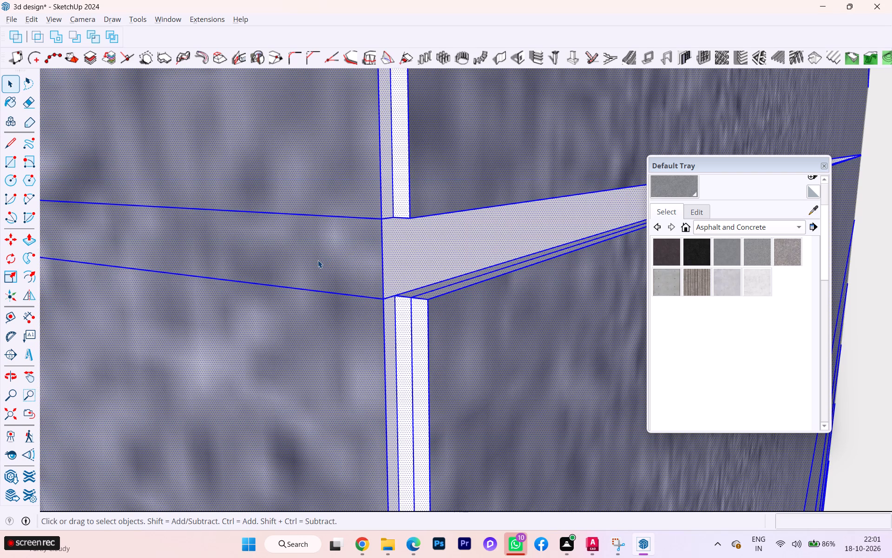
Examine the cladding grooves around the corner, then leave the wall group and review the whole house against the reference render.
scroll(330, 257, down, 1)
scroll(331, 257, up, 1)
scroll(331, 257, down, 2)
scroll(331, 257, up, 1)
scroll(332, 257, down, 10)
scroll(349, 258, up, 1)
scroll(349, 258, down, 2)
scroll(350, 252, up, 4)
scroll(350, 252, down, 9)
scroll(345, 243, up, 5)
scroll(345, 243, down, 3)
scroll(345, 243, up, 5)
scroll(345, 243, down, 1)
scroll(345, 243, up, 3)
scroll(345, 243, down, 11)
scroll(345, 236, up, 1)
scroll(345, 236, down, 3)
scroll(345, 239, up, 2)
scroll(345, 239, down, 1)
scroll(345, 239, up, 1)
scroll(345, 239, down, 11)
scroll(345, 246, up, 1)
scroll(345, 246, down, 2)
scroll(345, 246, up, 1)
scroll(345, 246, down, 1)
scroll(345, 246, up, 4)
scroll(345, 246, down, 6)
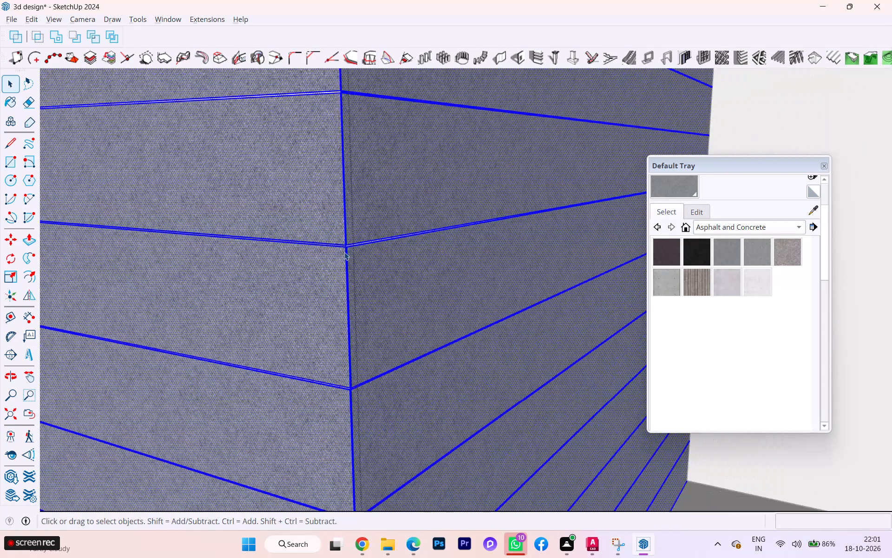
scroll(344, 251, down, 1)
scroll(344, 250, up, 1)
scroll(344, 250, down, 1)
scroll(344, 250, up, 3)
scroll(344, 250, down, 3)
scroll(344, 250, up, 1)
scroll(344, 250, down, 7)
scroll(344, 248, up, 1)
scroll(344, 248, down, 4)
scroll(344, 247, up, 4)
scroll(344, 247, down, 1)
scroll(344, 247, up, 1)
scroll(344, 247, down, 6)
scroll(319, 233, up, 1)
scroll(319, 233, down, 2)
scroll(319, 233, up, 1)
scroll(319, 233, down, 10)
scroll(318, 228, up, 2)
scroll(318, 228, down, 1)
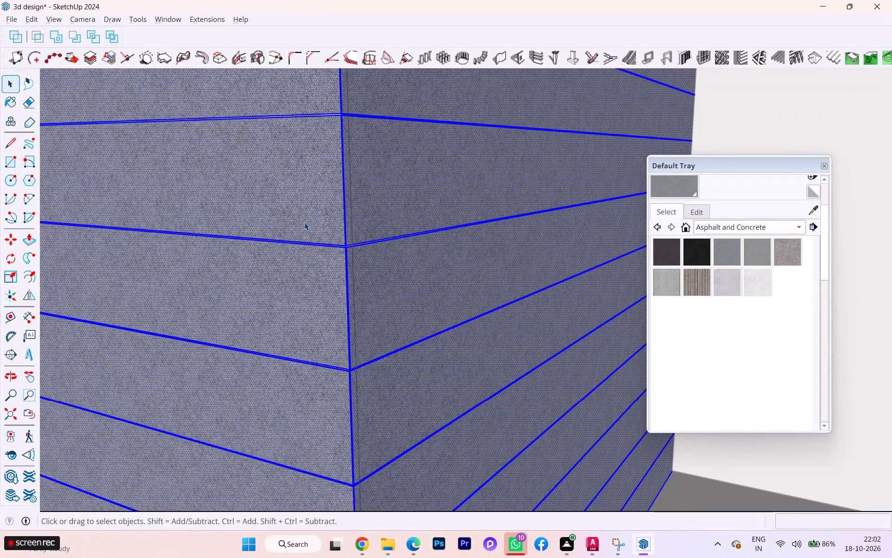
scroll(304, 222, up, 1)
scroll(304, 222, down, 6)
scroll(389, 221, down, 4)
click(14, 416)
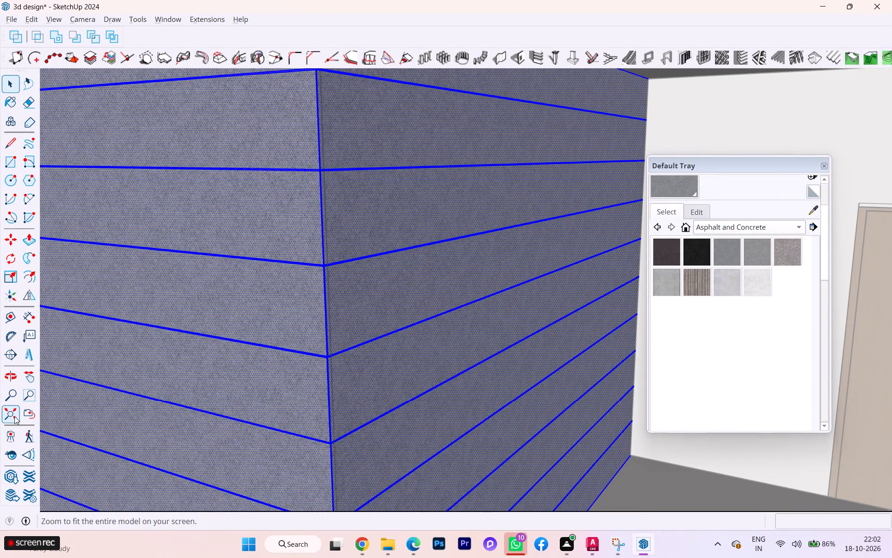
scroll(162, 405, down, 3)
click(319, 385)
scroll(360, 380, up, 2)
scroll(361, 381, down, 1)
scroll(362, 381, up, 1)
key(space)
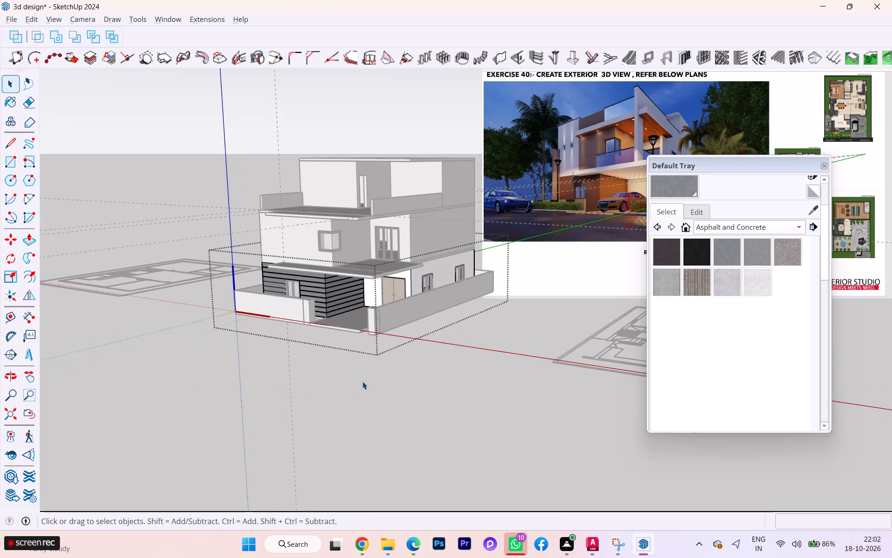
click(362, 381)
scroll(351, 352, up, 7)
scroll(346, 346, down, 2)
scroll(346, 346, up, 4)
scroll(273, 360, down, 2)
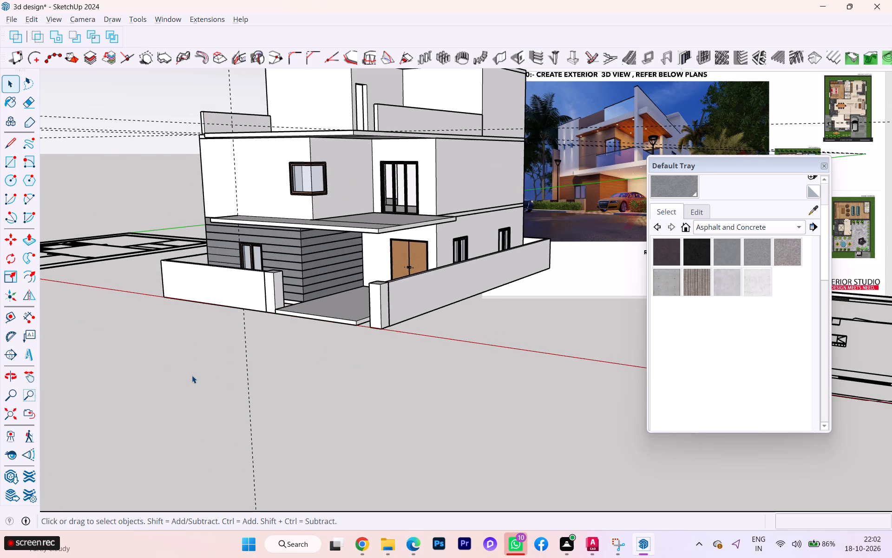
scroll(192, 375, down, 1)
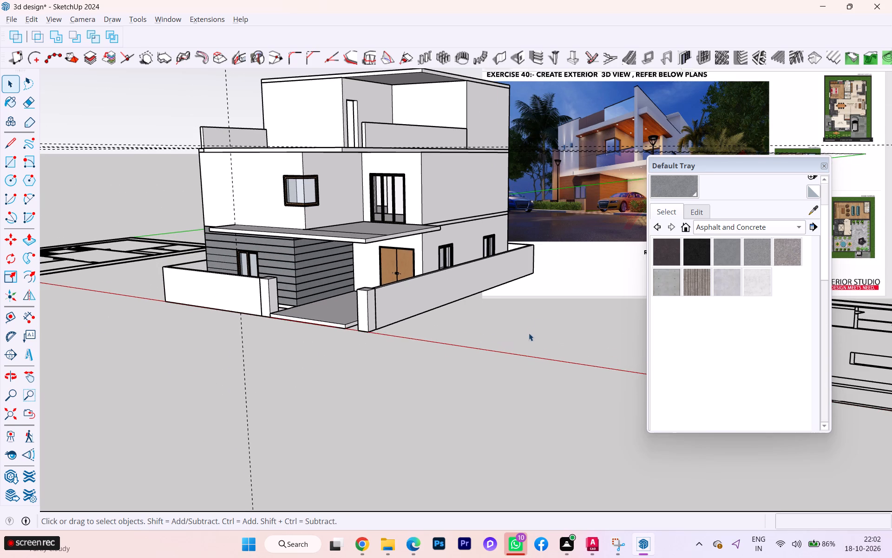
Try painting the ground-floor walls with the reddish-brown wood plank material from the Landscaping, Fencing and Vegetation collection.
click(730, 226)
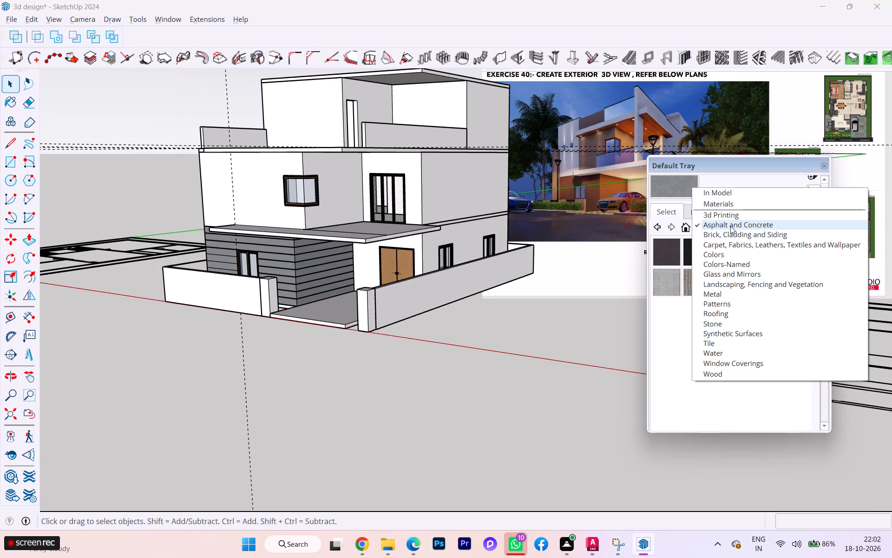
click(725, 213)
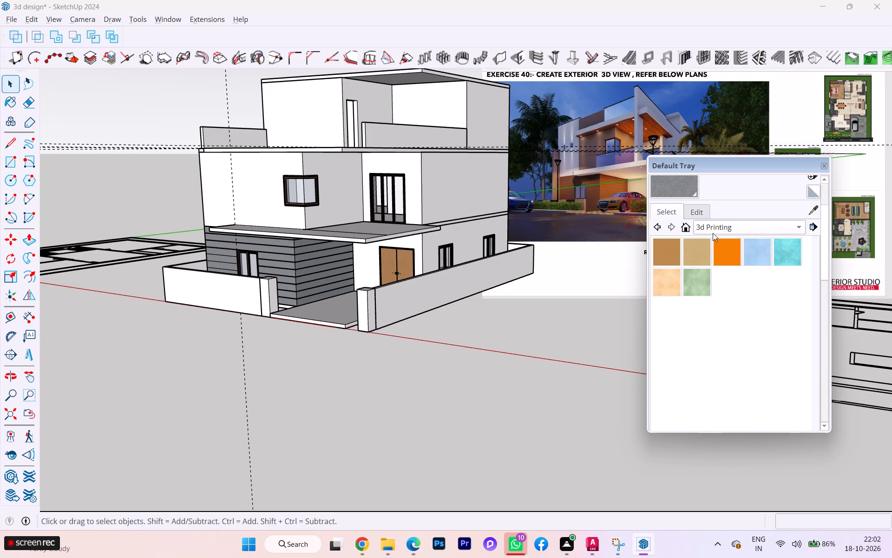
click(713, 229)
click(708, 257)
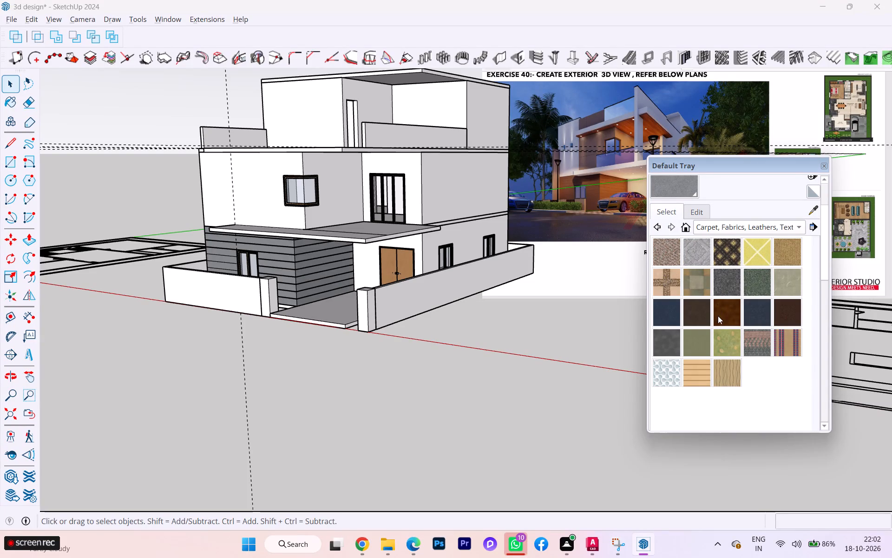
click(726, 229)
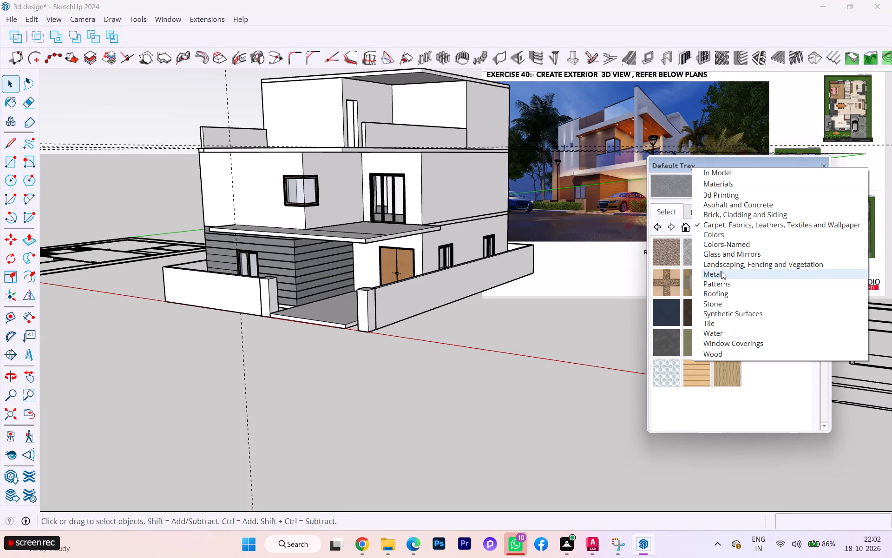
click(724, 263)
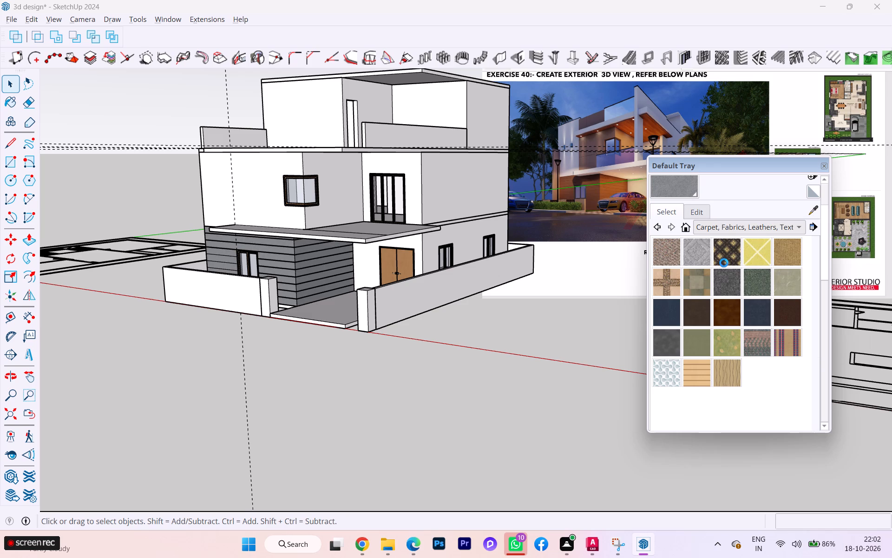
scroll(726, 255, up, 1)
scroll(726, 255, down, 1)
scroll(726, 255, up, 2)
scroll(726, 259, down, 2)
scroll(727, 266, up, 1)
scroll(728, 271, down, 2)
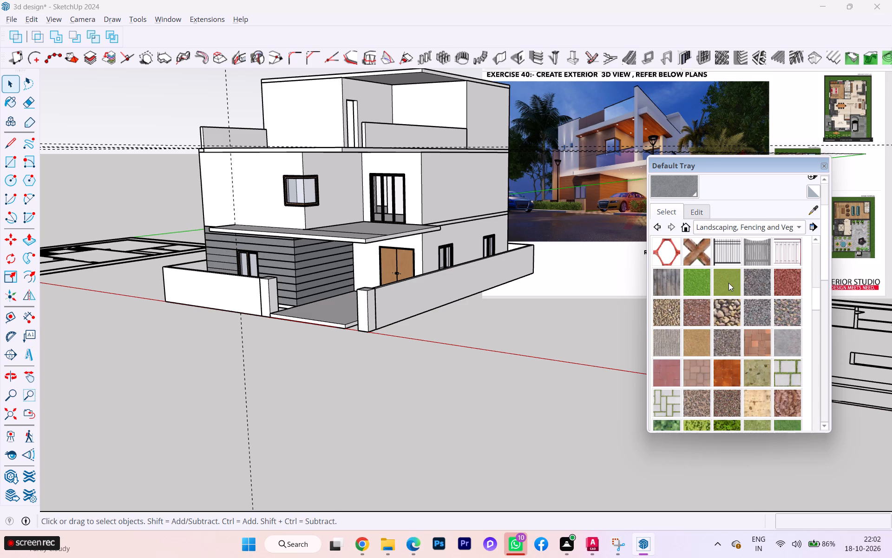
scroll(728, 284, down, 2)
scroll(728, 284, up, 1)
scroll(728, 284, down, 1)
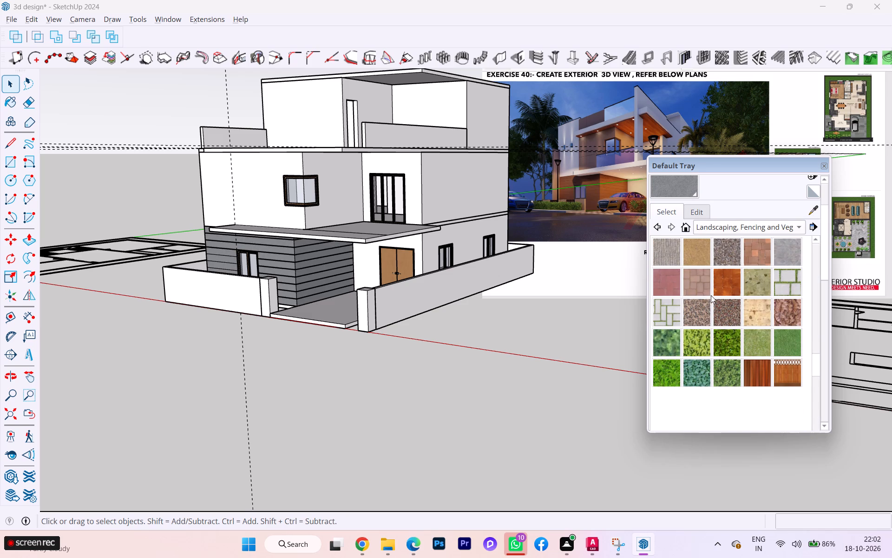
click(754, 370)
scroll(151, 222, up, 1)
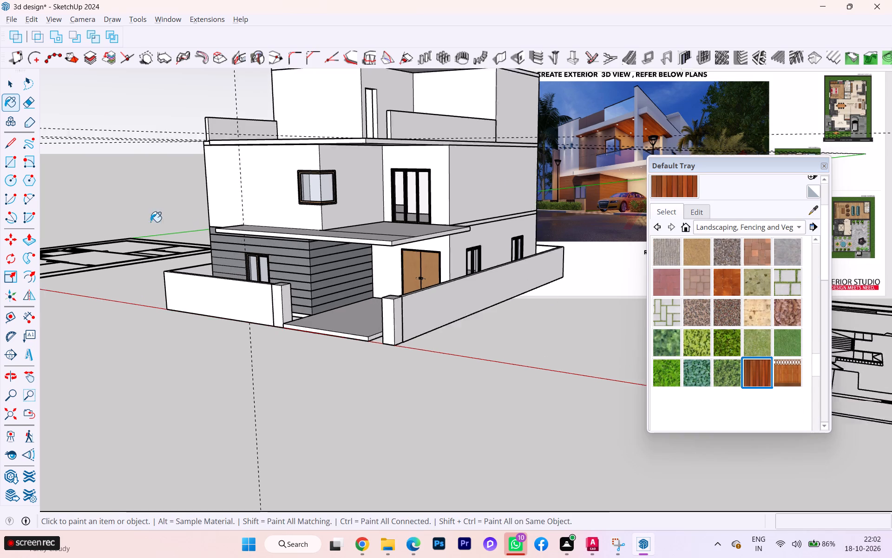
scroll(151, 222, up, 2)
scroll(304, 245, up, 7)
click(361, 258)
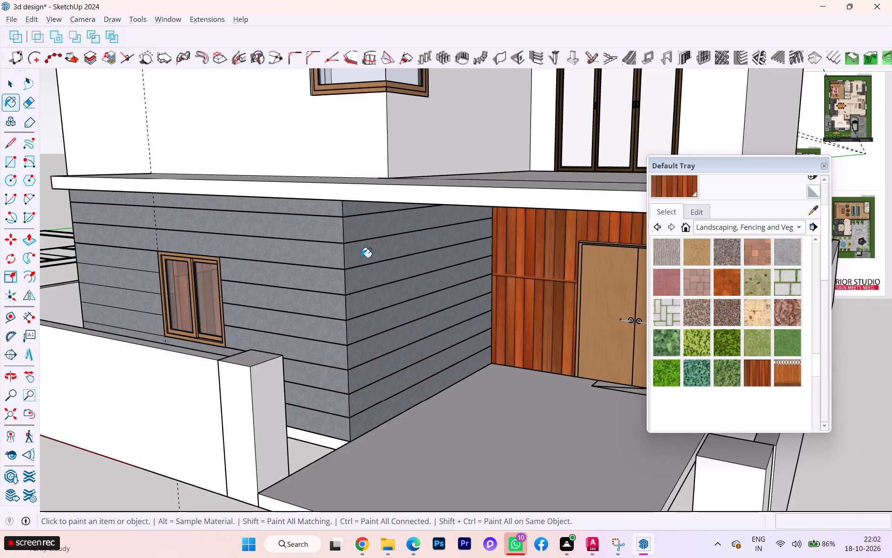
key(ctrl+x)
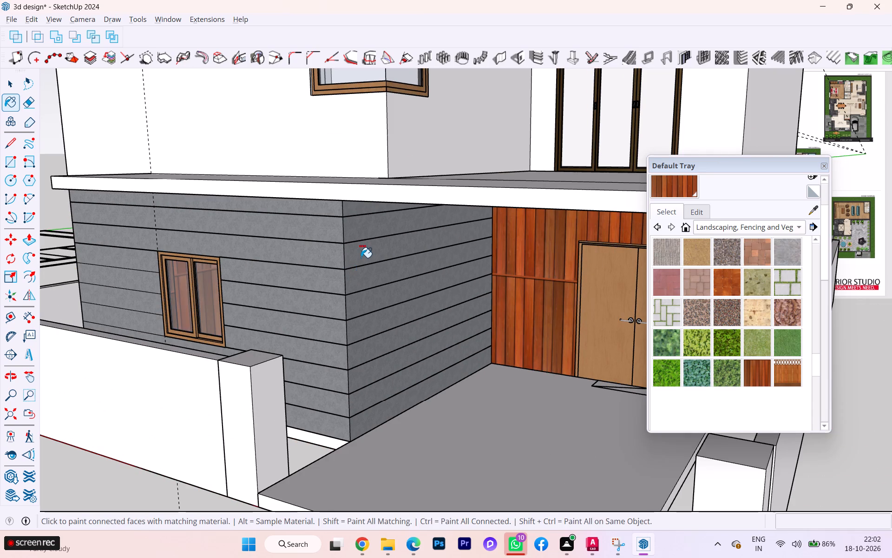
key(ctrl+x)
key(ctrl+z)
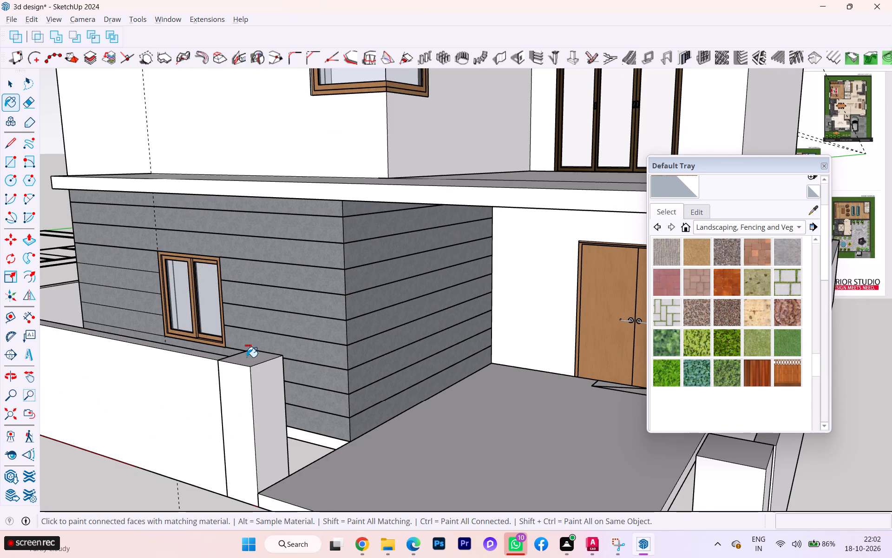
Paint the boundary walls around the plot with Stone Brushed Khaki from the Stone collection.
scroll(240, 358, down, 1)
scroll(240, 358, up, 1)
scroll(240, 358, down, 1)
key(space)
scroll(94, 423, down, 3)
scroll(94, 425, up, 5)
scroll(93, 425, down, 2)
scroll(93, 425, up, 1)
scroll(93, 425, down, 3)
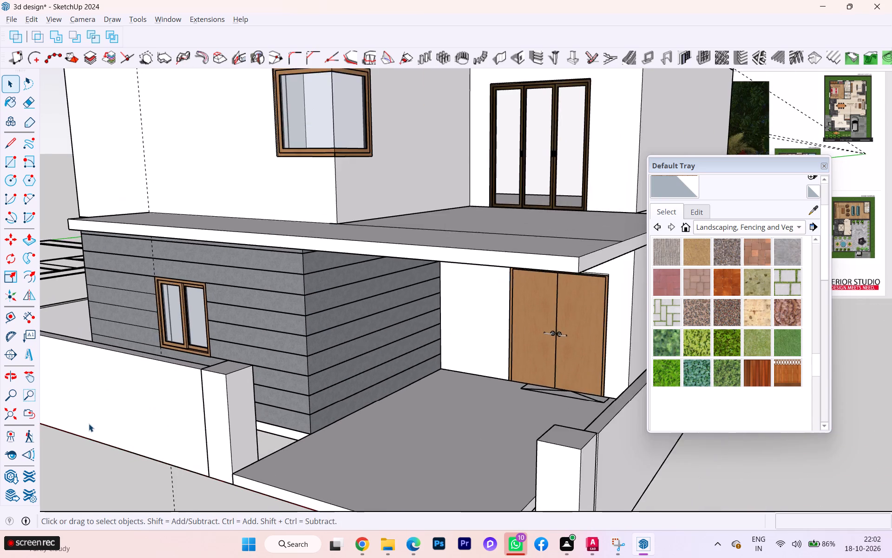
scroll(89, 424, down, 1)
scroll(89, 424, up, 2)
scroll(89, 424, down, 2)
scroll(56, 425, up, 2)
scroll(56, 425, down, 4)
middle_drag(58, 416, 115, 402)
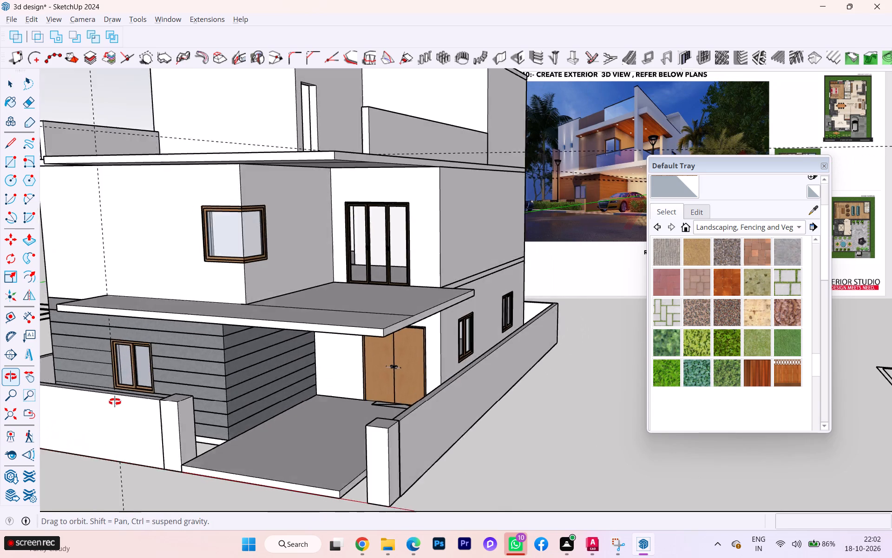
middle_drag(115, 402, 176, 394)
scroll(175, 396, up, 3)
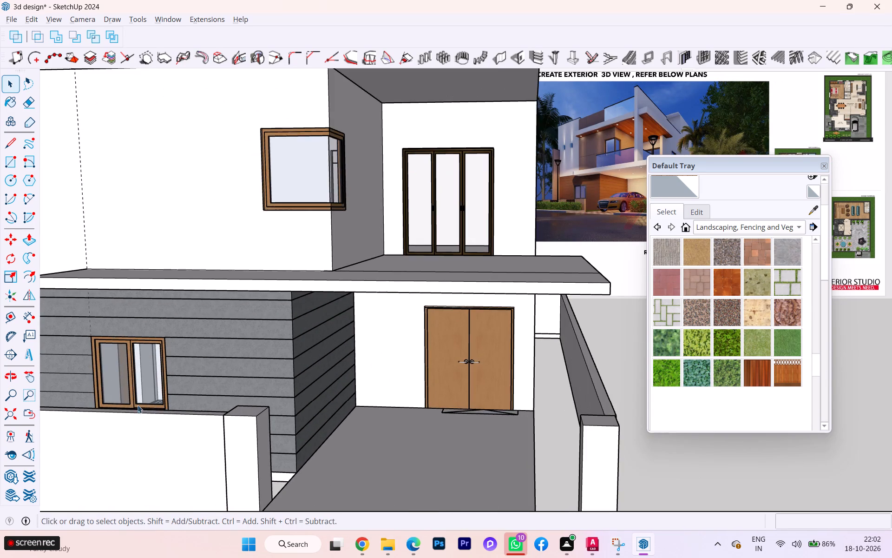
scroll(138, 405, down, 2)
scroll(137, 404, up, 2)
click(142, 435)
triple_click(136, 436)
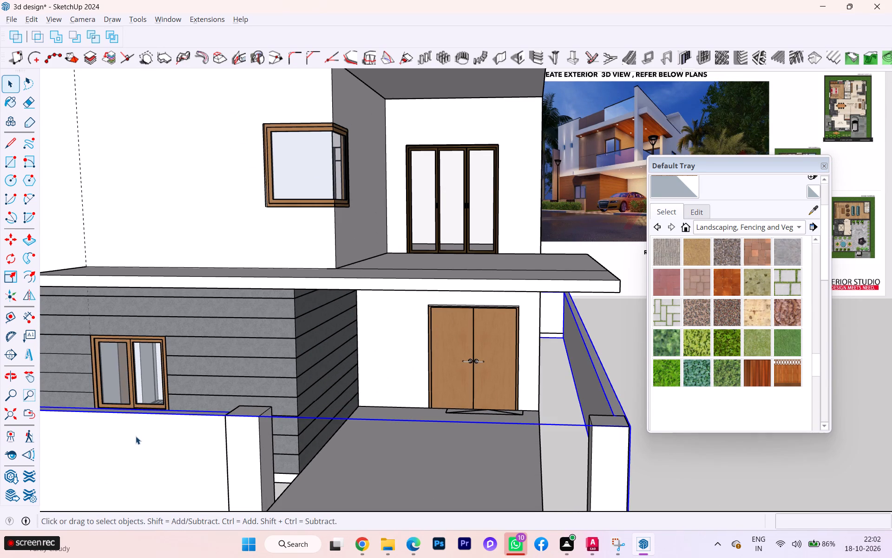
scroll(129, 440, down, 9)
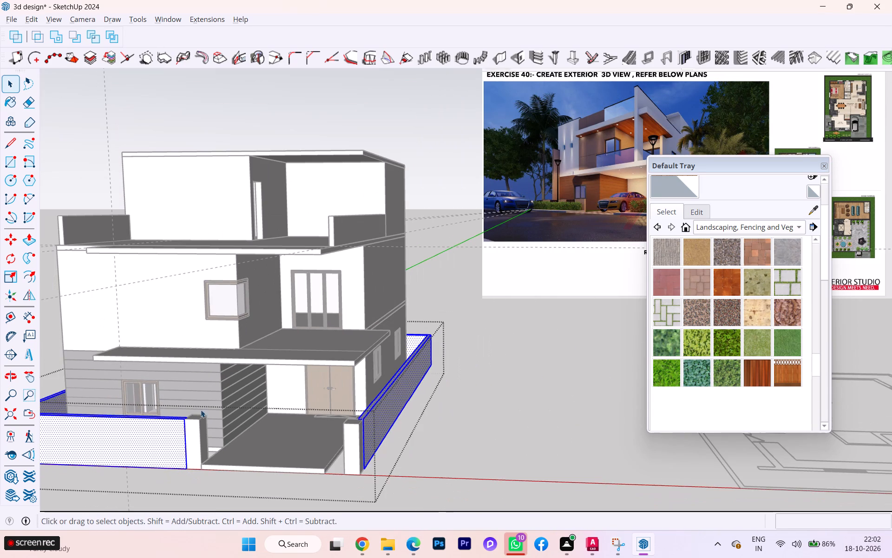
click(728, 232)
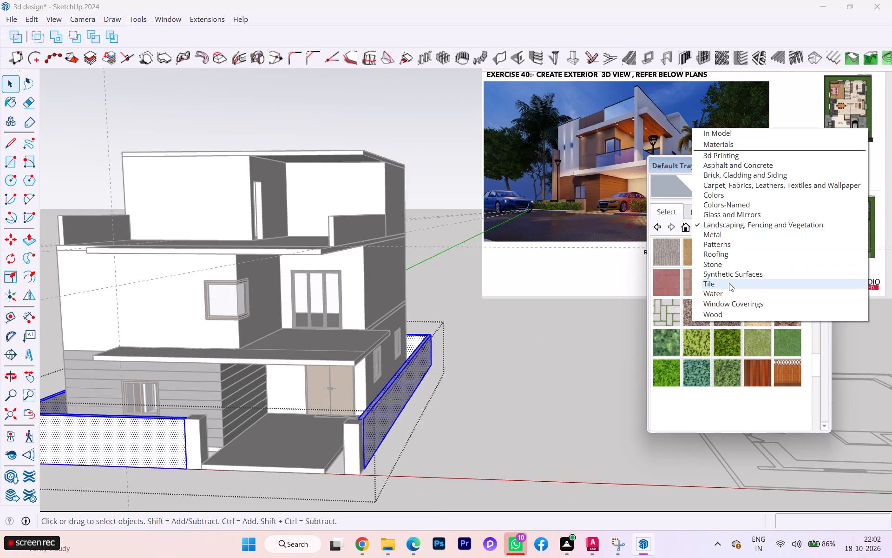
click(724, 259)
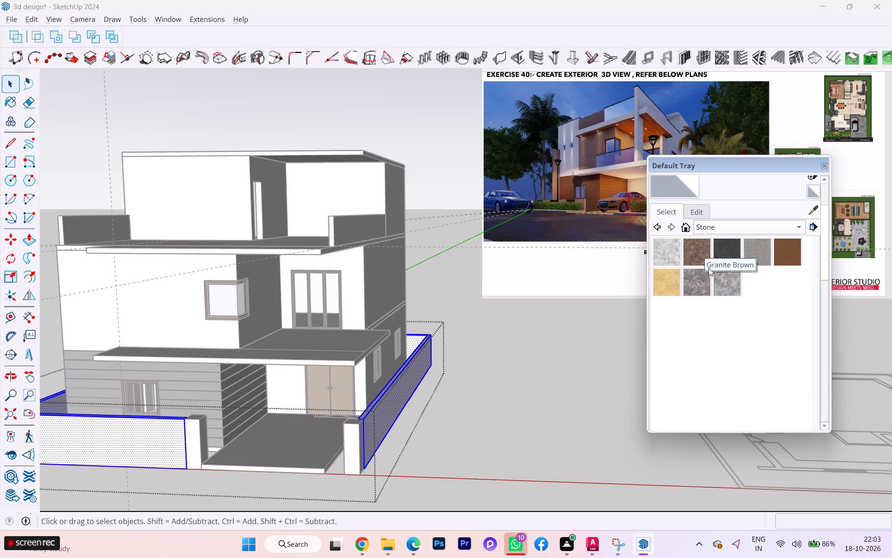
click(662, 286)
click(96, 433)
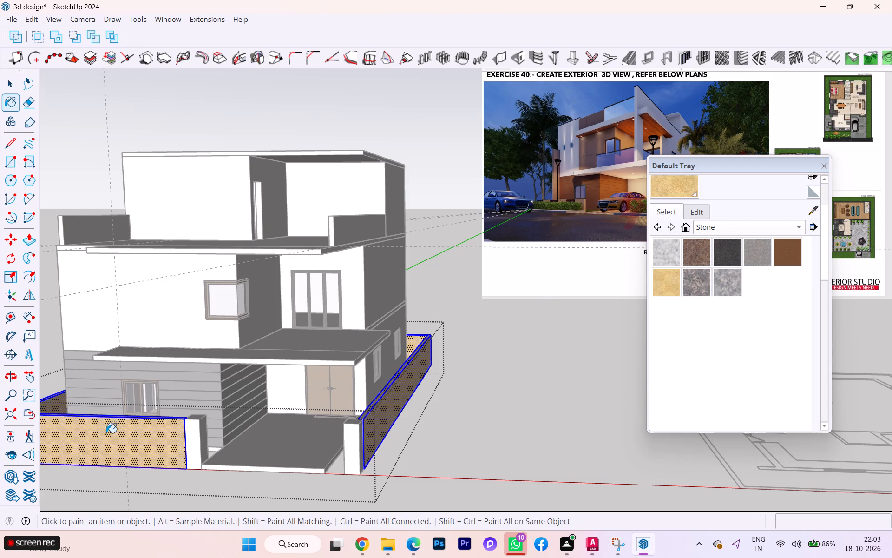
Check the khaki stone finish on the boundary walls around the plot from near and far, and leave the wall group.
scroll(197, 449, up, 9)
scroll(87, 465, down, 2)
scroll(87, 465, up, 3)
scroll(119, 458, down, 1)
scroll(119, 458, up, 11)
scroll(150, 453, down, 2)
scroll(150, 453, up, 2)
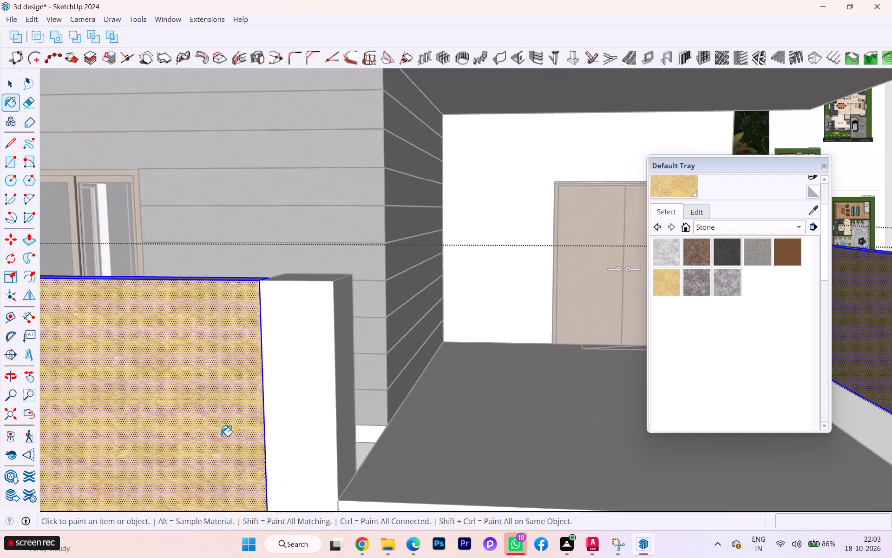
scroll(221, 436, up, 2)
scroll(269, 425, down, 6)
scroll(269, 425, up, 3)
scroll(271, 404, down, 6)
scroll(270, 401, up, 1)
scroll(270, 401, down, 12)
scroll(265, 397, up, 1)
scroll(262, 397, down, 5)
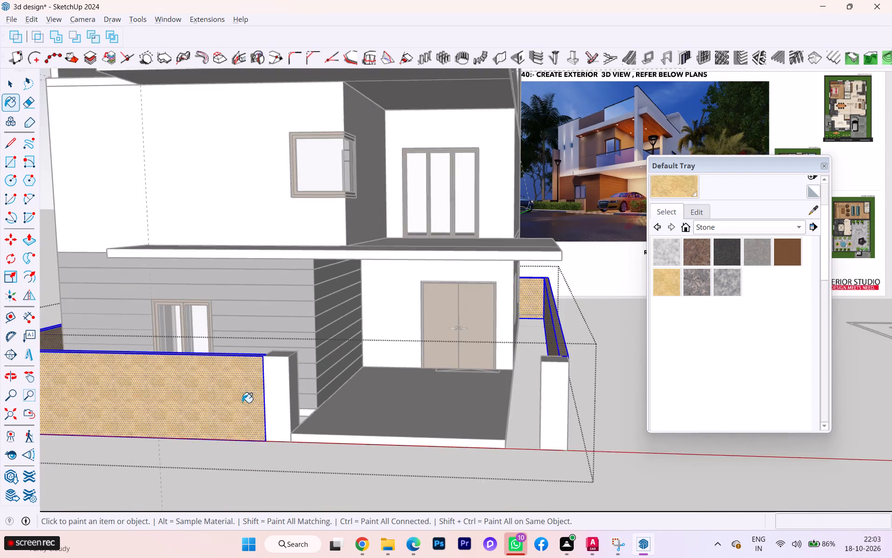
scroll(242, 403, down, 2)
scroll(242, 402, up, 1)
scroll(242, 402, down, 1)
scroll(243, 403, up, 5)
scroll(246, 405, down, 8)
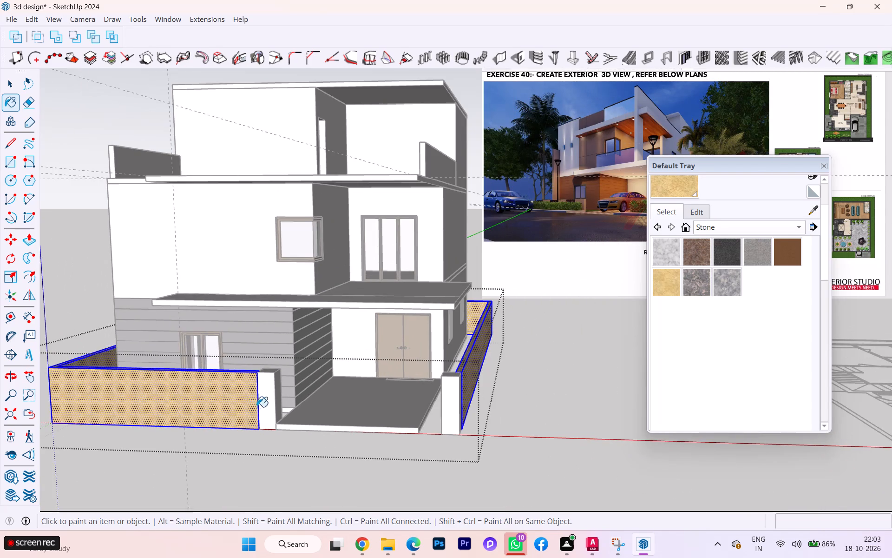
scroll(263, 412, down, 2)
key(space)
click(241, 456)
Push/Pull the driveway slab's side end face outward about 1' 11 5/16" to the gate pillar, and leave the slab group.
scroll(205, 458, down, 1)
middle_drag(203, 458, 112, 461)
scroll(305, 421, up, 2)
scroll(308, 421, down, 2)
scroll(309, 421, up, 5)
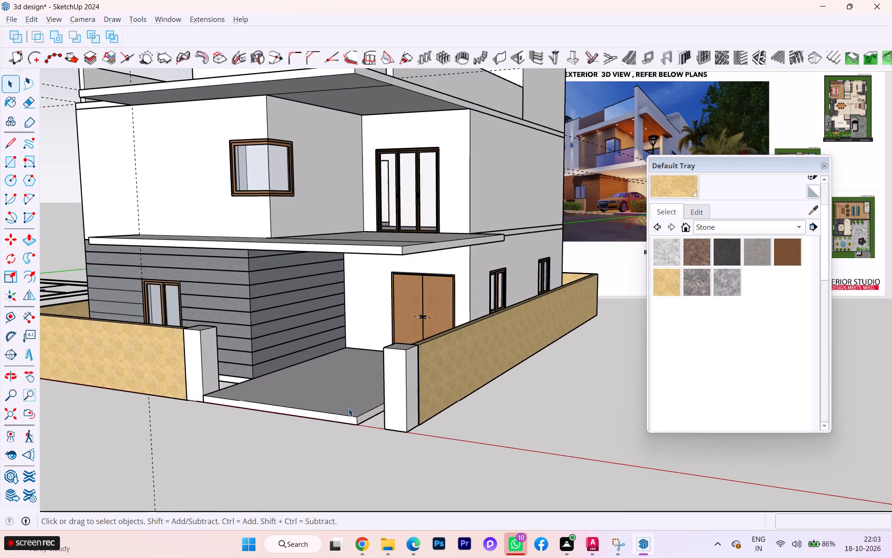
scroll(348, 408, up, 6)
middle_drag(357, 417, 192, 411)
scroll(336, 398, up, 4)
scroll(338, 398, down, 2)
scroll(344, 400, up, 1)
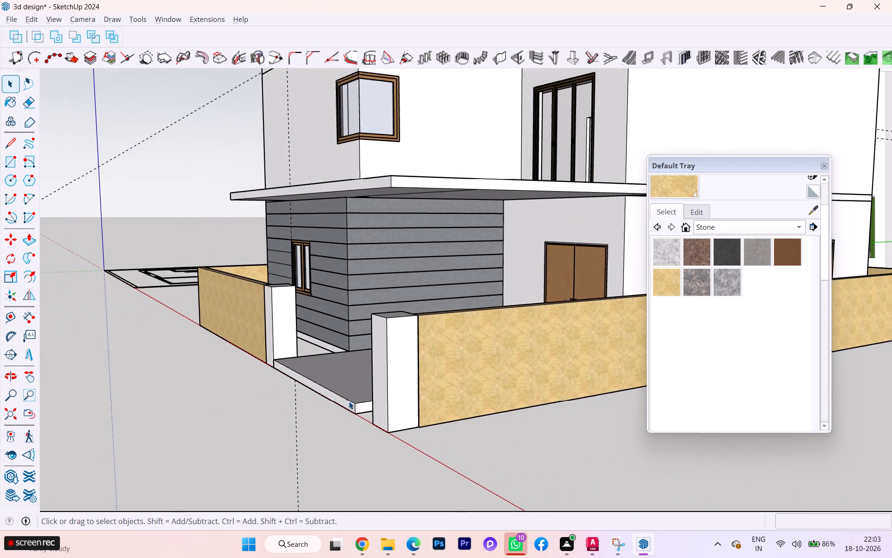
scroll(349, 401, up, 1)
scroll(392, 417, down, 1)
scroll(392, 417, up, 8)
click(353, 400)
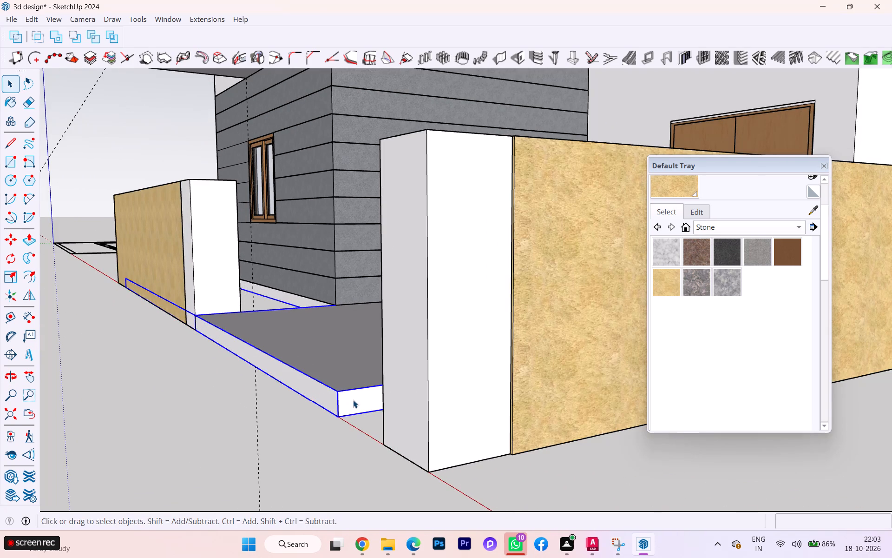
double_click(353, 400)
click(353, 400)
click(353, 400)
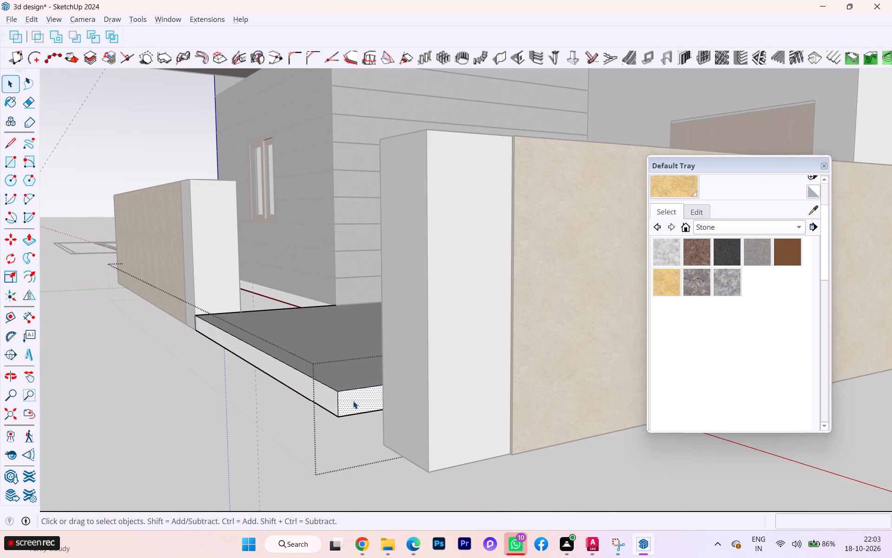
key(p)
click(353, 401)
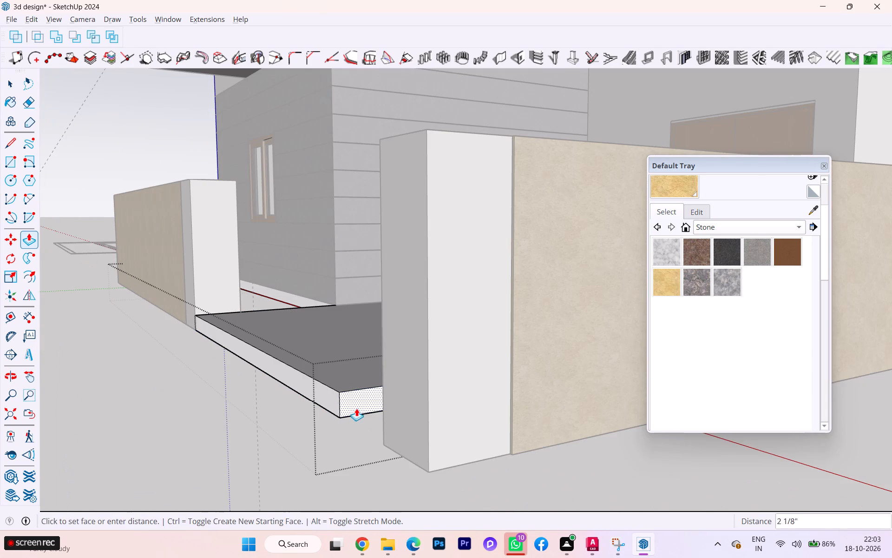
click(383, 432)
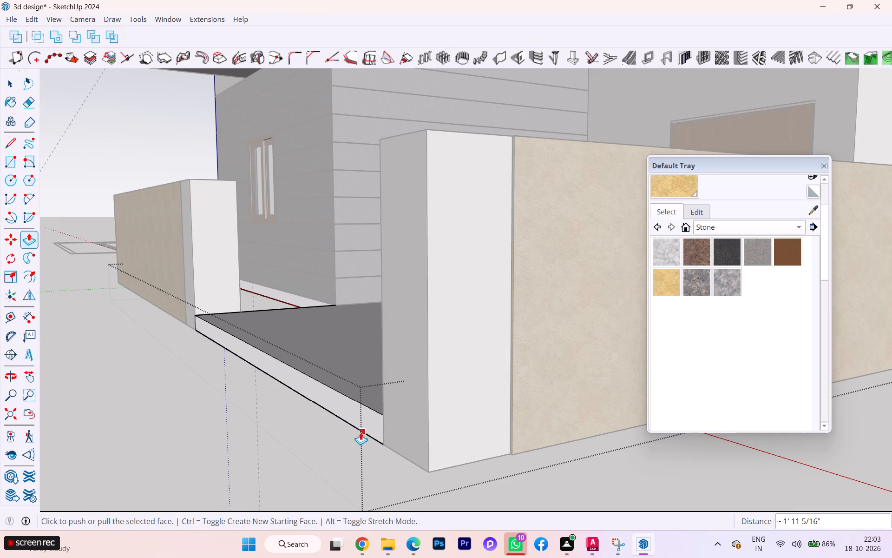
key(space)
scroll(275, 425, down, 1)
scroll(275, 425, up, 1)
scroll(275, 425, down, 5)
scroll(251, 437, up, 1)
middle_drag(251, 437, 392, 480)
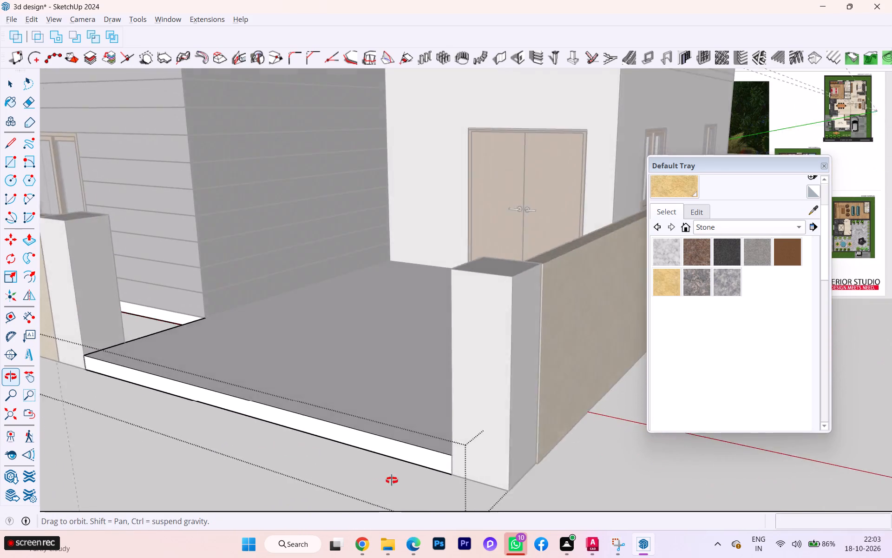
middle_drag(392, 480, 416, 491)
scroll(405, 439, down, 2)
scroll(407, 437, up, 4)
scroll(410, 435, down, 6)
scroll(415, 429, up, 4)
scroll(415, 429, down, 9)
scroll(318, 418, down, 2)
scroll(318, 418, up, 1)
scroll(318, 418, down, 4)
scroll(312, 418, up, 1)
scroll(312, 418, down, 4)
middle_drag(305, 419, 410, 448)
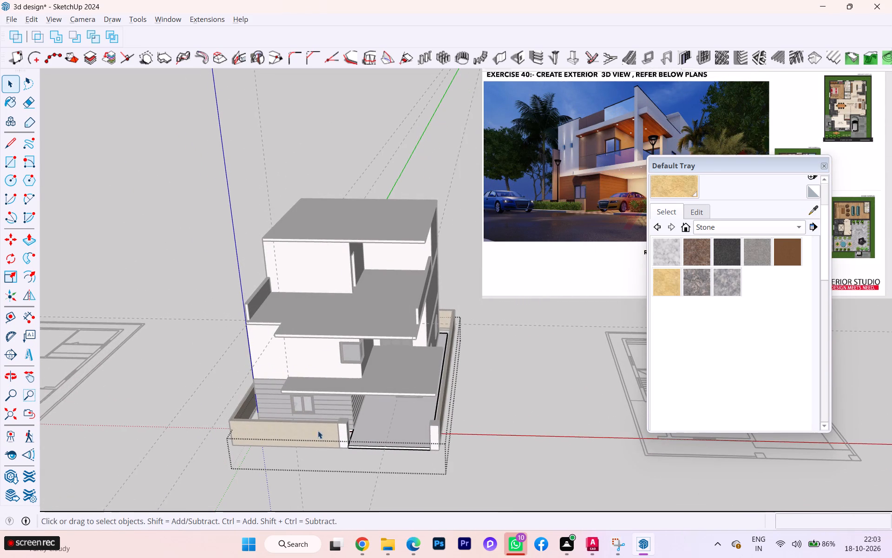
drag(281, 450, 265, 454)
drag(262, 454, 251, 456)
key(space)
click(139, 458)
Examine the front elevation and the extended driveway slab between the two gate pillars.
scroll(312, 433, down, 1)
middle_drag(320, 432, 361, 335)
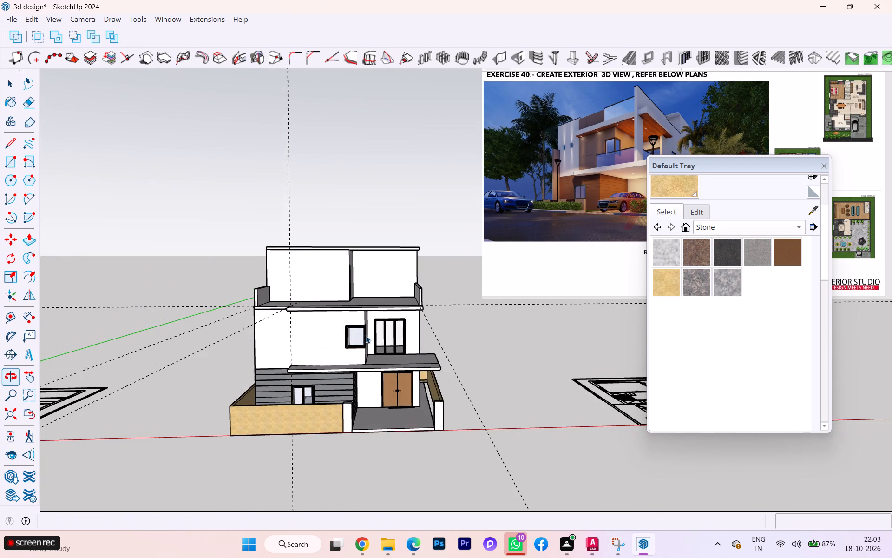
scroll(399, 374, up, 7)
scroll(443, 440, down, 1)
scroll(444, 440, up, 8)
scroll(444, 440, down, 2)
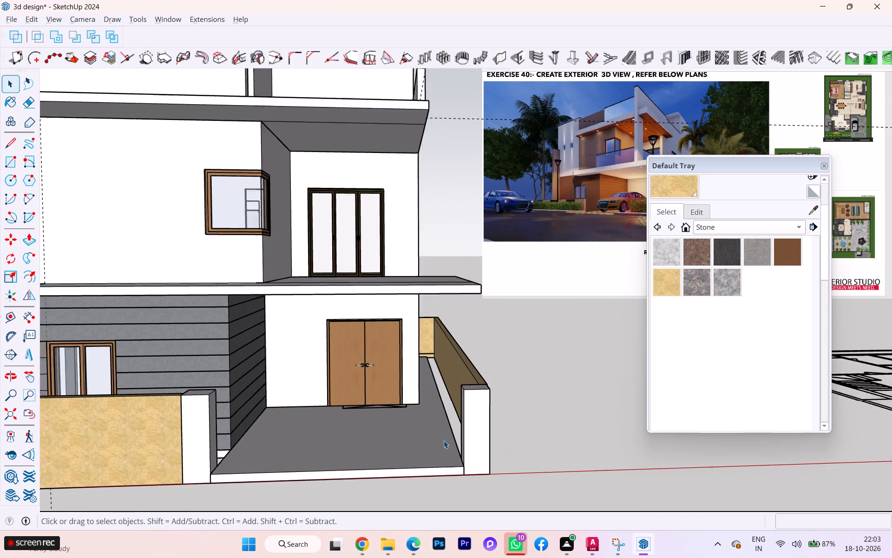
scroll(444, 440, down, 1)
scroll(358, 446, down, 2)
scroll(357, 446, up, 1)
scroll(357, 446, down, 1)
scroll(319, 451, down, 1)
middle_drag(318, 452, 388, 449)
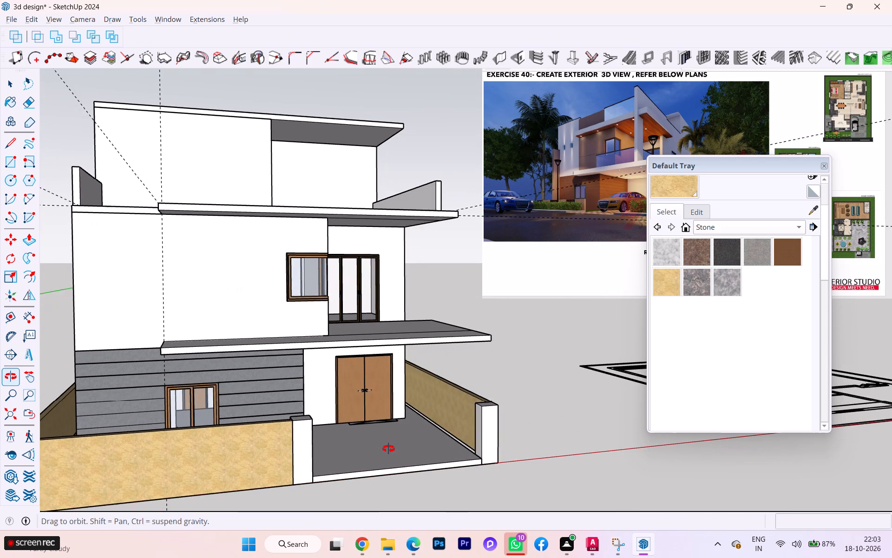
middle_drag(388, 449, 386, 472)
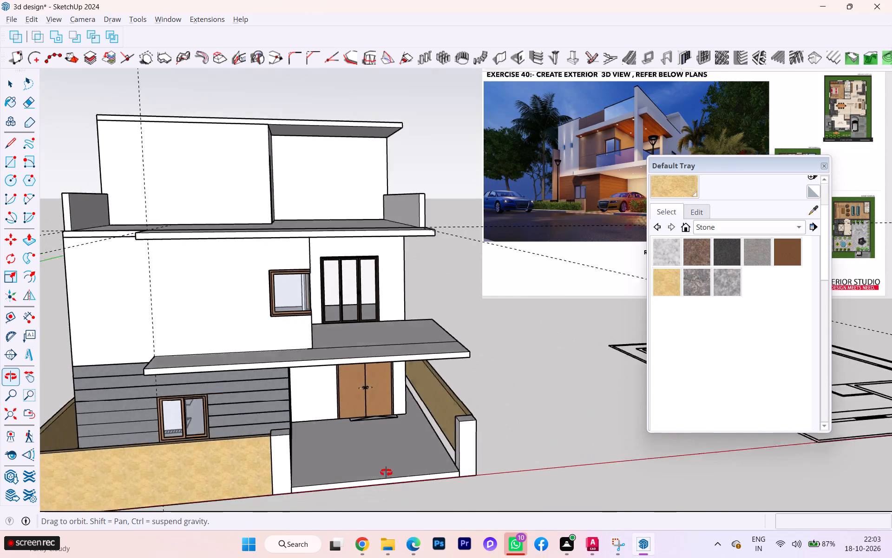
middle_drag(386, 472, 446, 493)
Inside the floor slab group, draw a line across the slab's side face at the wall corner by the side door.
scroll(179, 502, up, 3)
scroll(180, 501, down, 1)
scroll(180, 501, up, 2)
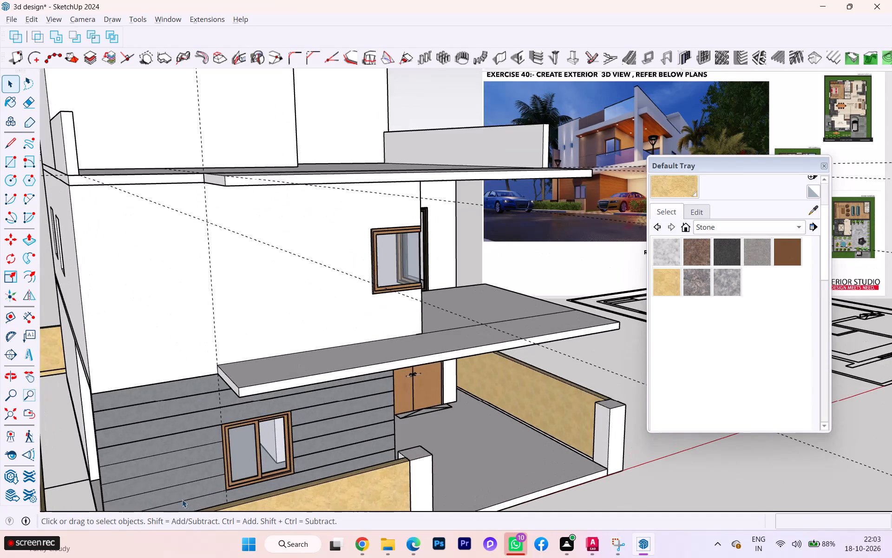
scroll(298, 392, down, 2)
scroll(309, 386, up, 3)
scroll(315, 383, down, 2)
scroll(191, 456, up, 1)
scroll(172, 462, down, 1)
scroll(170, 464, up, 11)
scroll(137, 479, down, 1)
scroll(137, 479, up, 6)
middle_drag(156, 472, 192, 468)
scroll(169, 471, down, 1)
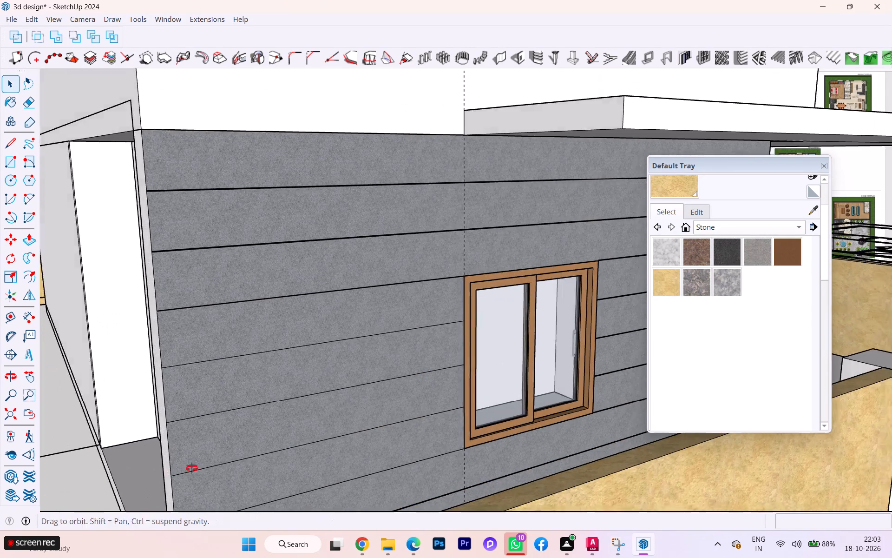
middle_drag(192, 468, 229, 465)
scroll(253, 439, down, 6)
scroll(241, 419, up, 1)
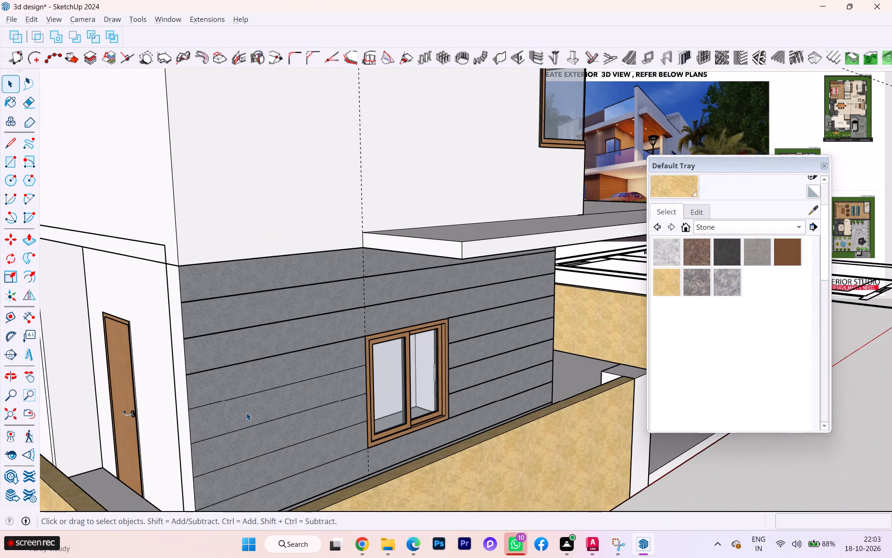
scroll(248, 411, down, 3)
scroll(183, 461, up, 8)
scroll(152, 484, up, 2)
scroll(152, 484, down, 2)
scroll(152, 485, up, 2)
scroll(143, 472, down, 10)
middle_drag(157, 462, 257, 468)
scroll(231, 494, up, 1)
scroll(231, 494, down, 1)
scroll(231, 494, up, 2)
scroll(231, 494, down, 4)
scroll(231, 494, up, 2)
middle_drag(231, 496, 60, 517)
scroll(151, 467, up, 3)
scroll(151, 466, down, 1)
scroll(151, 466, up, 2)
scroll(187, 452, down, 2)
scroll(187, 452, up, 1)
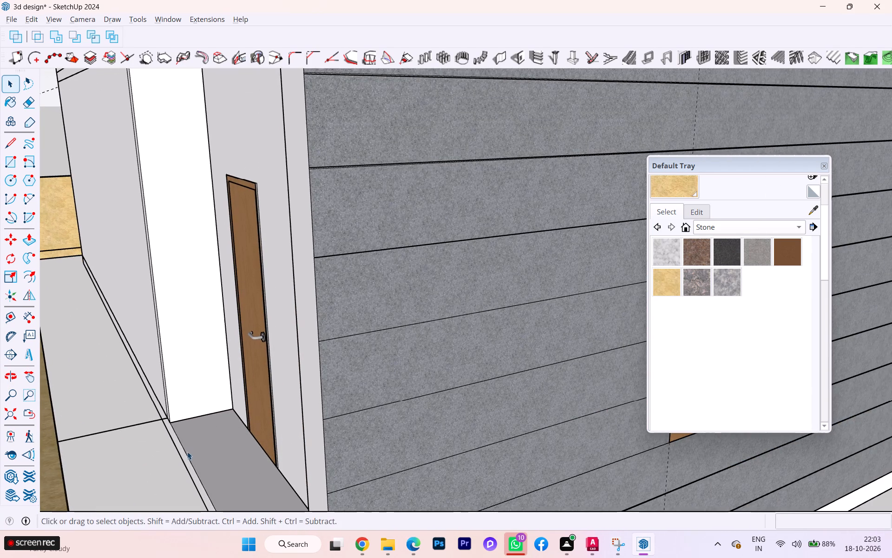
click(183, 459)
triple_click(183, 459)
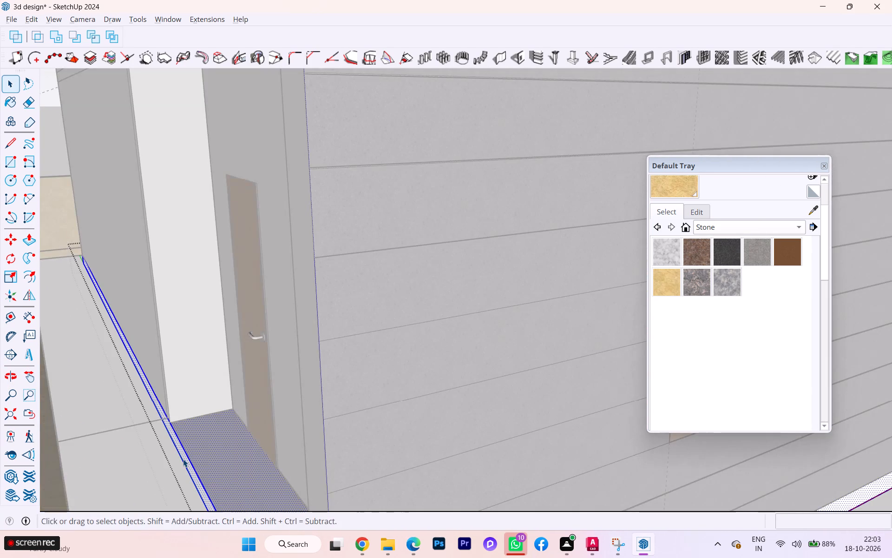
click(183, 459)
scroll(177, 454, up, 3)
scroll(177, 454, down, 1)
scroll(177, 454, up, 5)
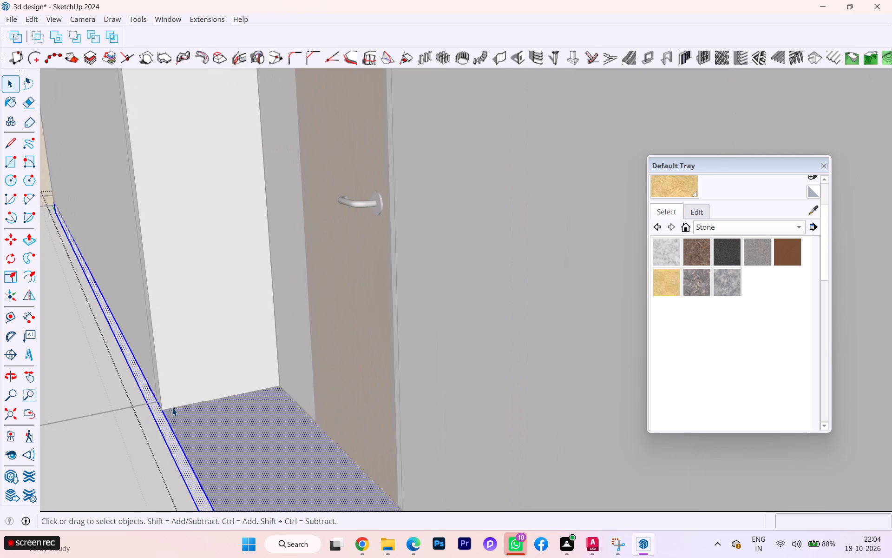
key(l)
scroll(150, 414, up, 3)
click(165, 411)
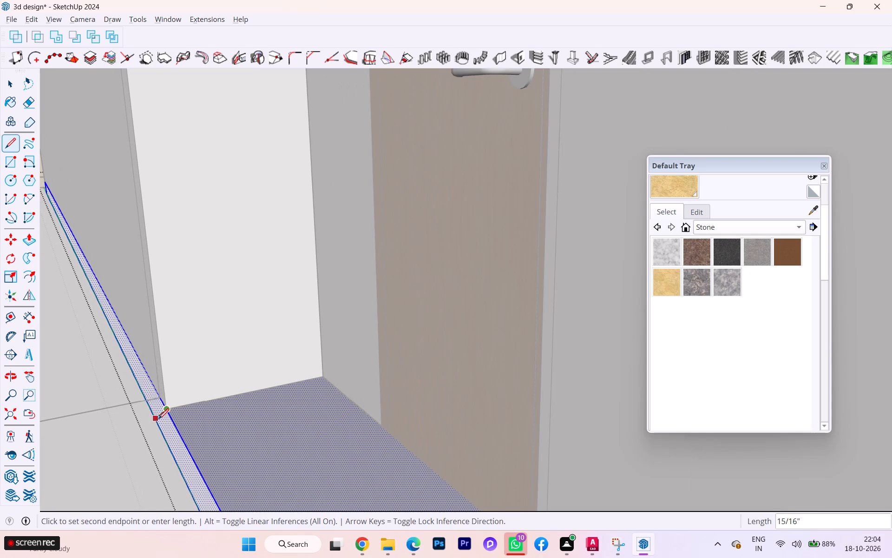
click(167, 452)
key(space)
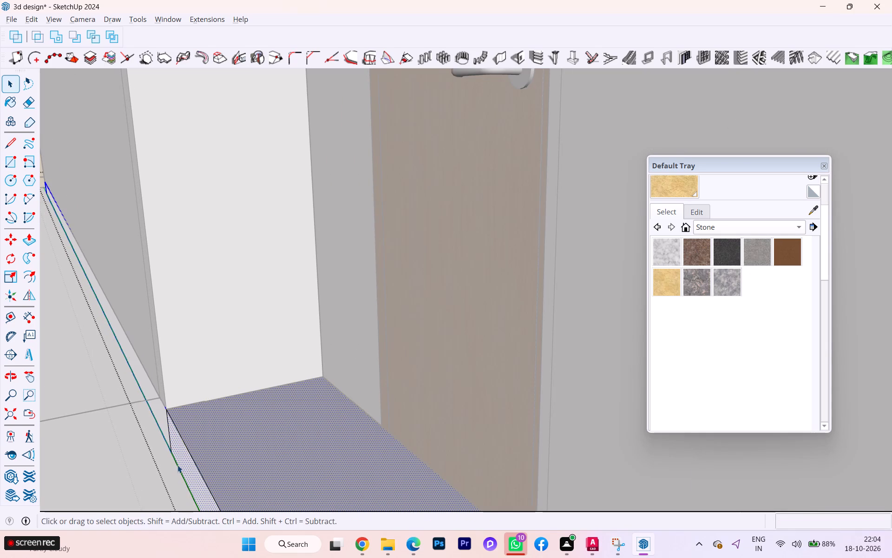
Push/Pull the front part of the slab's split side face 2' 9" to the side boundary wall, and leave the group.
key(p)
click(181, 462)
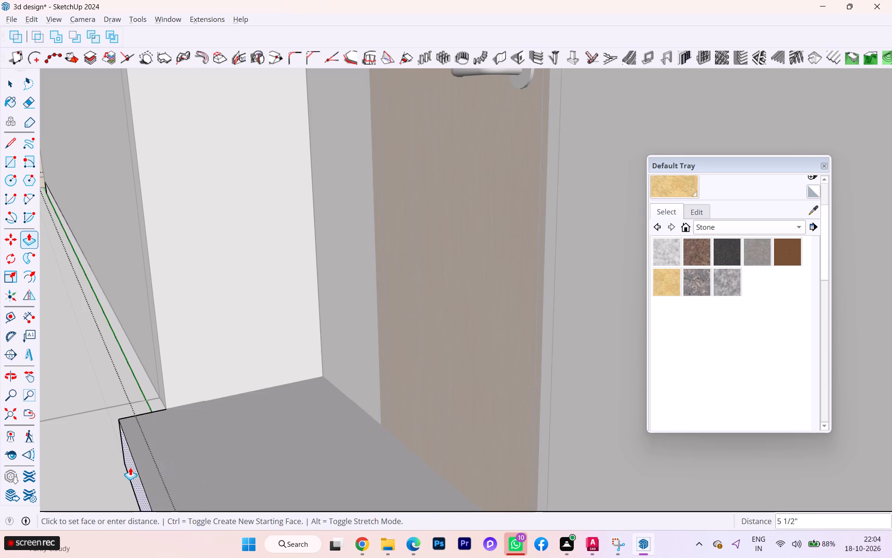
scroll(130, 467, down, 1)
scroll(130, 467, up, 1)
scroll(130, 467, down, 2)
scroll(130, 467, up, 2)
scroll(130, 467, down, 4)
scroll(137, 456, up, 1)
scroll(137, 456, down, 7)
scroll(143, 451, up, 1)
scroll(143, 451, down, 4)
scroll(144, 451, up, 1)
scroll(144, 451, down, 10)
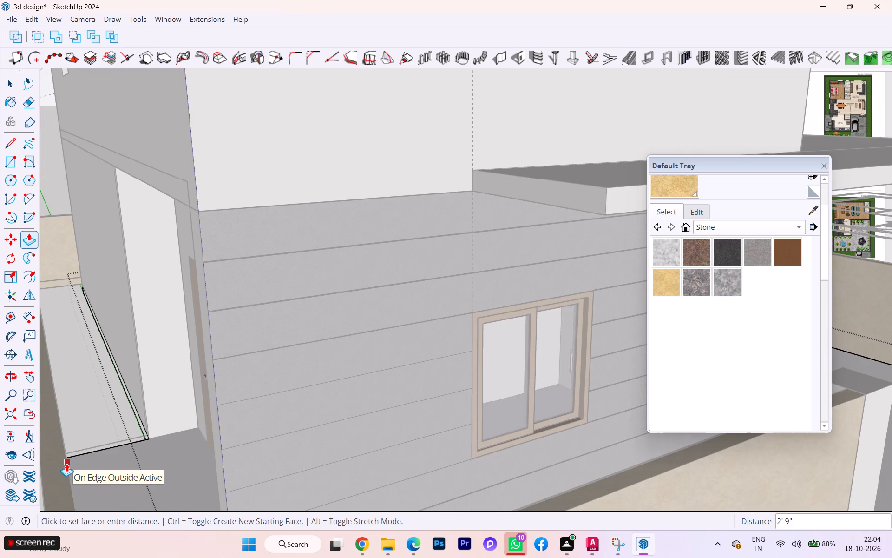
click(66, 464)
key(space)
scroll(131, 456, down, 1)
scroll(131, 456, up, 1)
scroll(131, 456, down, 3)
scroll(134, 454, up, 1)
scroll(135, 454, down, 5)
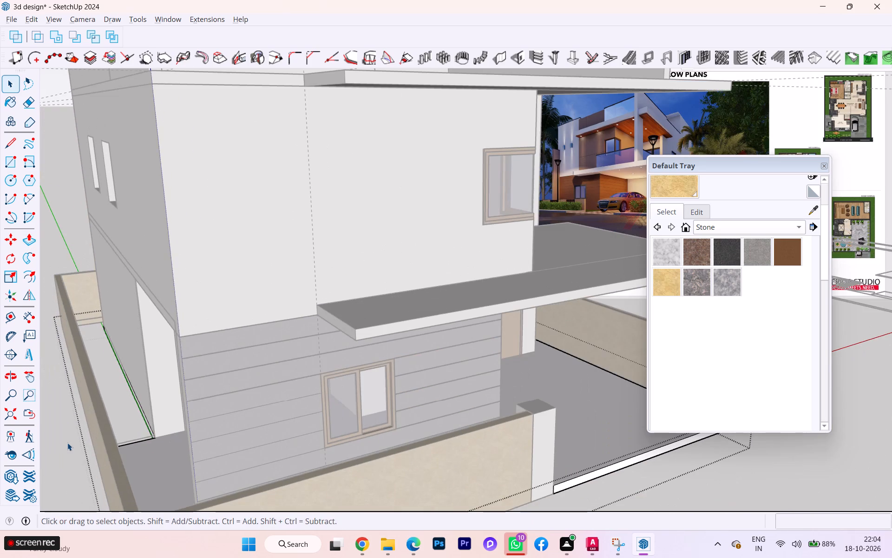
click(67, 443)
scroll(163, 427, down, 4)
scroll(163, 426, up, 1)
scroll(163, 426, down, 1)
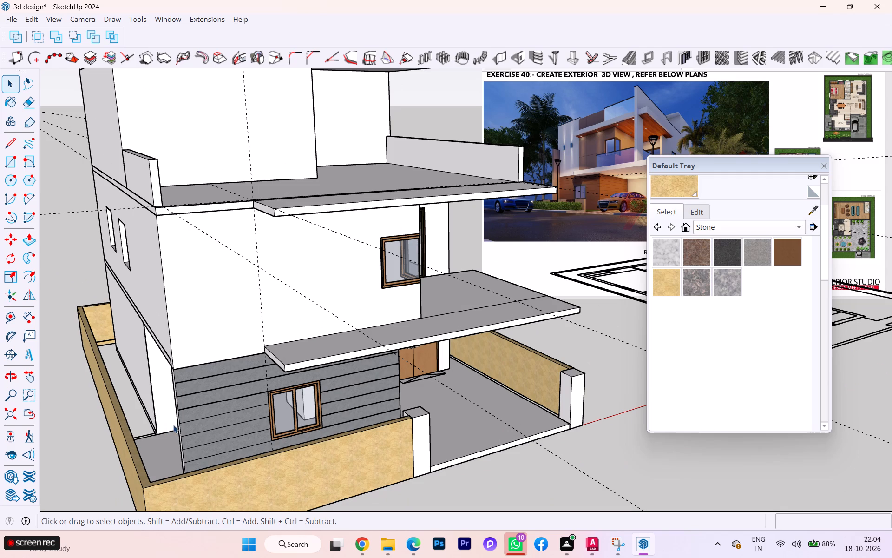
scroll(199, 427, down, 2)
click(92, 448)
scroll(259, 430, down, 1)
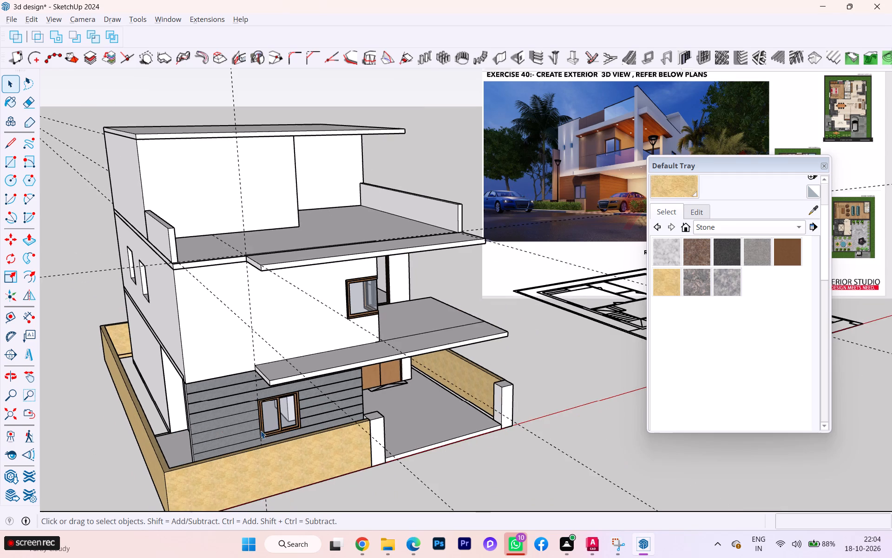
Examine the front elevation, boundary wall, gate pillars and carport up close and from the front corner.
middle_drag(253, 431, 151, 430)
scroll(228, 426, up, 3)
scroll(243, 425, down, 1)
scroll(249, 425, up, 1)
scroll(286, 426, up, 2)
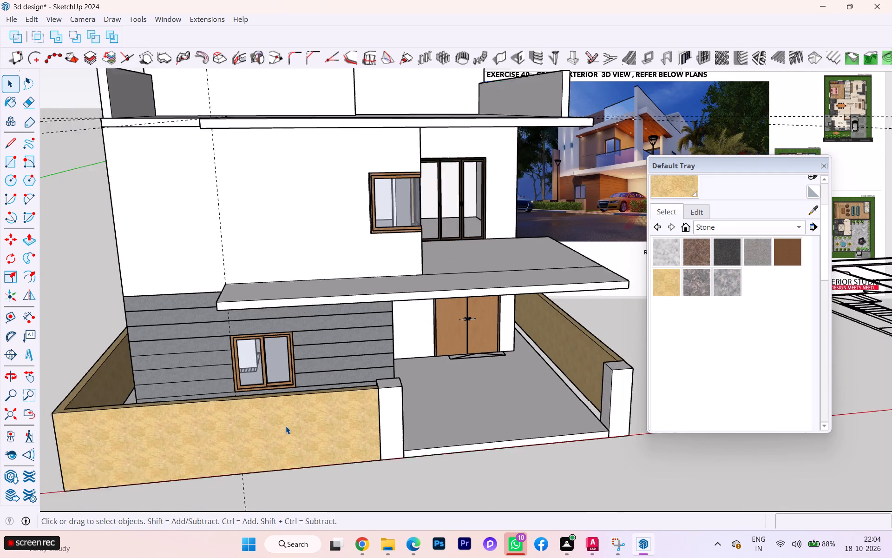
scroll(286, 426, up, 1)
scroll(280, 428, down, 5)
scroll(264, 430, up, 1)
scroll(264, 430, down, 8)
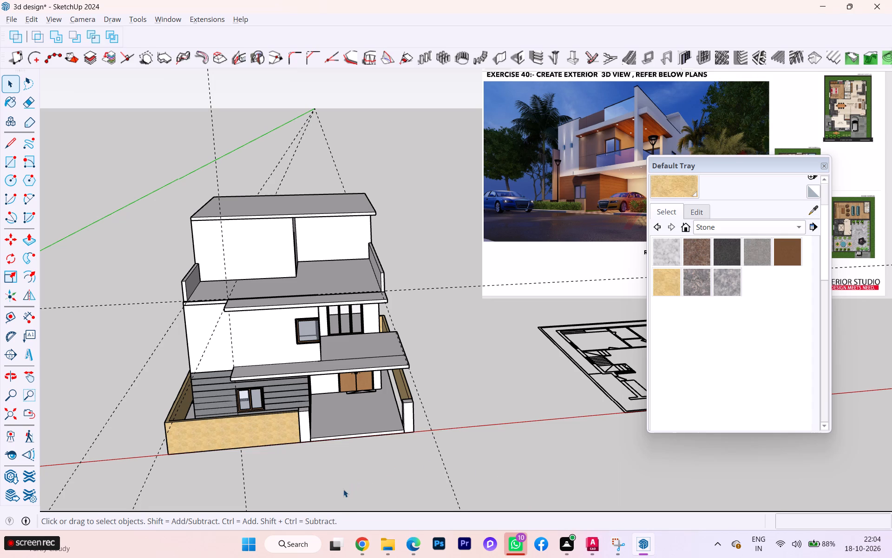
scroll(357, 398, up, 1)
scroll(357, 398, down, 2)
scroll(357, 398, up, 6)
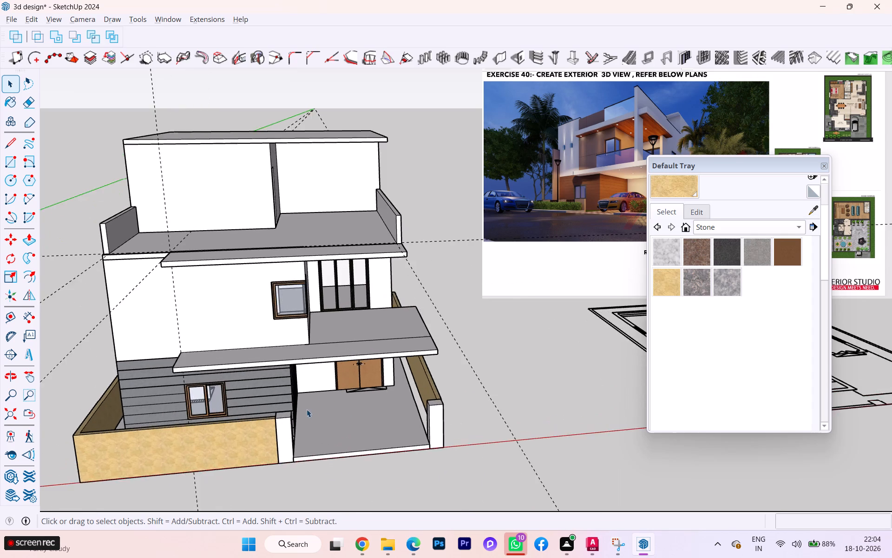
scroll(307, 409, up, 2)
scroll(230, 440, up, 3)
scroll(224, 444, down, 4)
scroll(223, 445, up, 3)
scroll(212, 451, down, 1)
scroll(212, 451, up, 11)
scroll(203, 456, down, 2)
scroll(203, 456, up, 2)
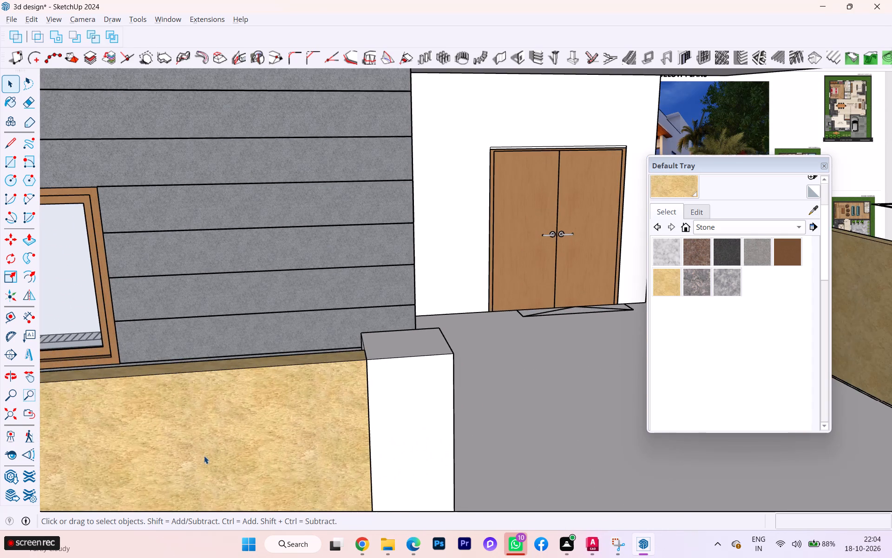
scroll(264, 437, up, 4)
scroll(282, 434, down, 1)
scroll(282, 434, up, 14)
scroll(284, 429, down, 4)
scroll(284, 429, up, 2)
scroll(284, 429, down, 3)
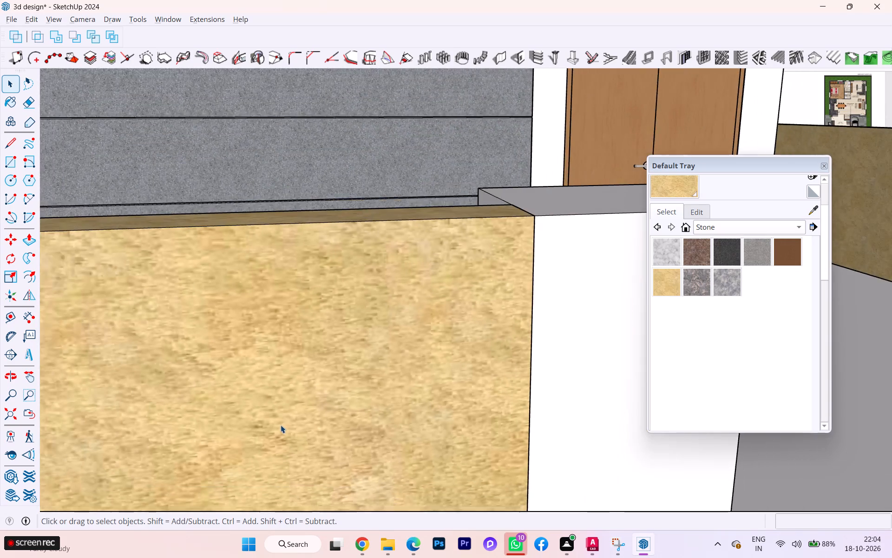
scroll(280, 425, down, 10)
scroll(280, 424, up, 2)
scroll(280, 424, down, 3)
scroll(276, 418, up, 1)
scroll(276, 418, down, 9)
scroll(276, 418, up, 1)
scroll(276, 418, down, 6)
scroll(276, 418, up, 1)
scroll(276, 418, down, 1)
scroll(276, 419, up, 1)
scroll(276, 419, down, 1)
middle_drag(291, 419, 117, 428)
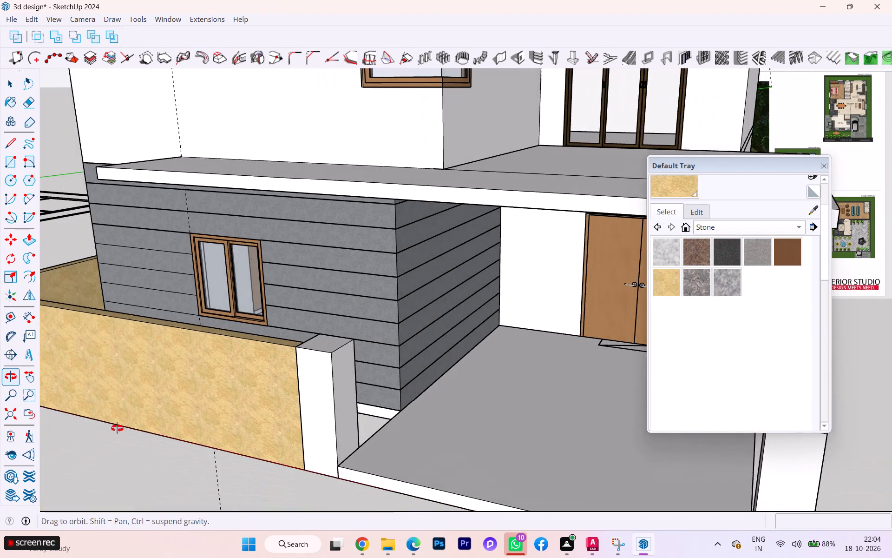
middle_drag(117, 428, 114, 428)
scroll(116, 426, down, 2)
scroll(116, 426, up, 2)
scroll(116, 426, down, 12)
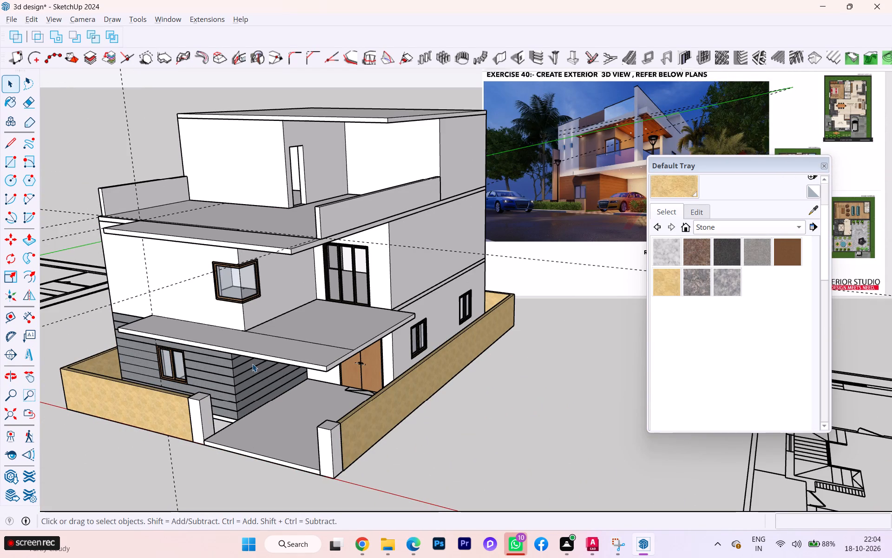
Switch the material library to the Colors collection and browse to its pink and grey swatches.
click(295, 352)
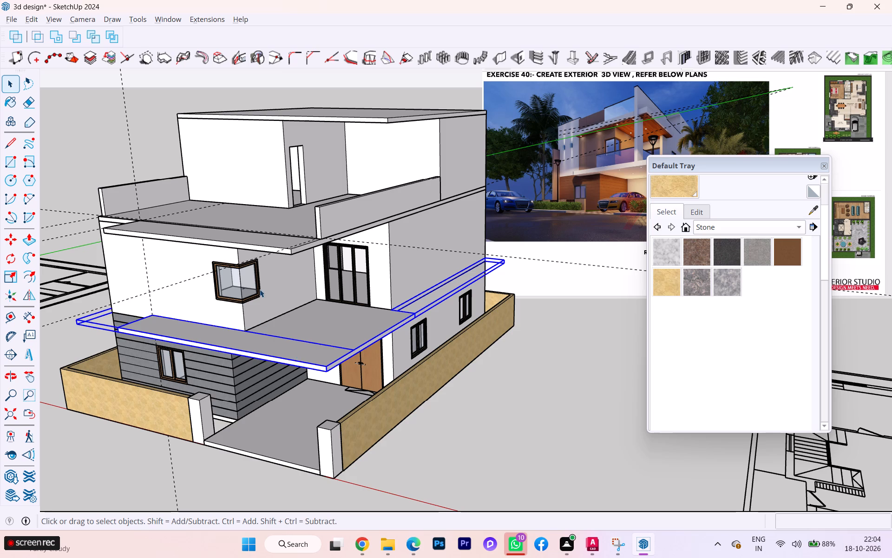
ctrl+click(274, 248)
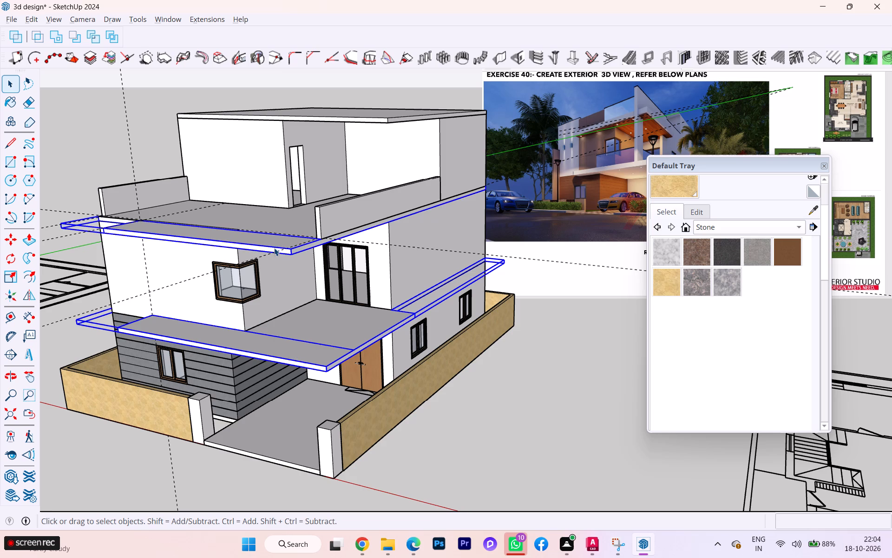
click(698, 230)
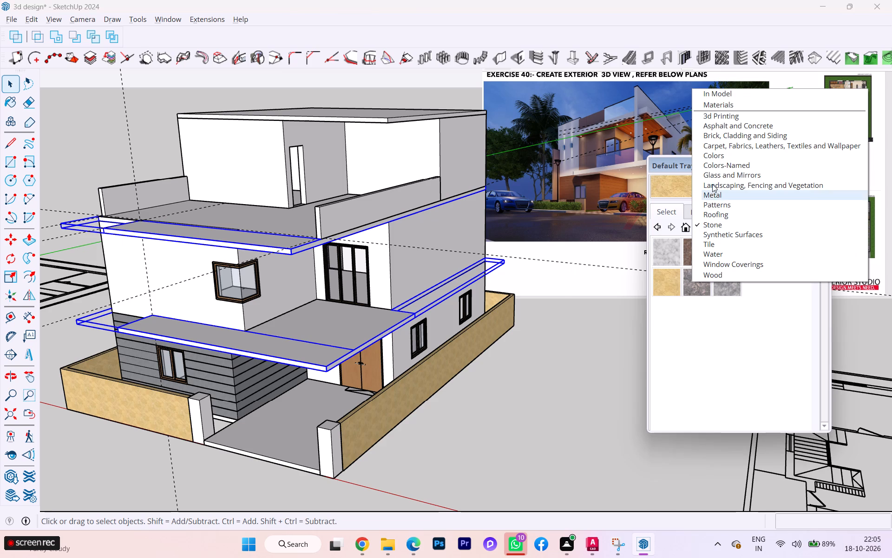
click(708, 157)
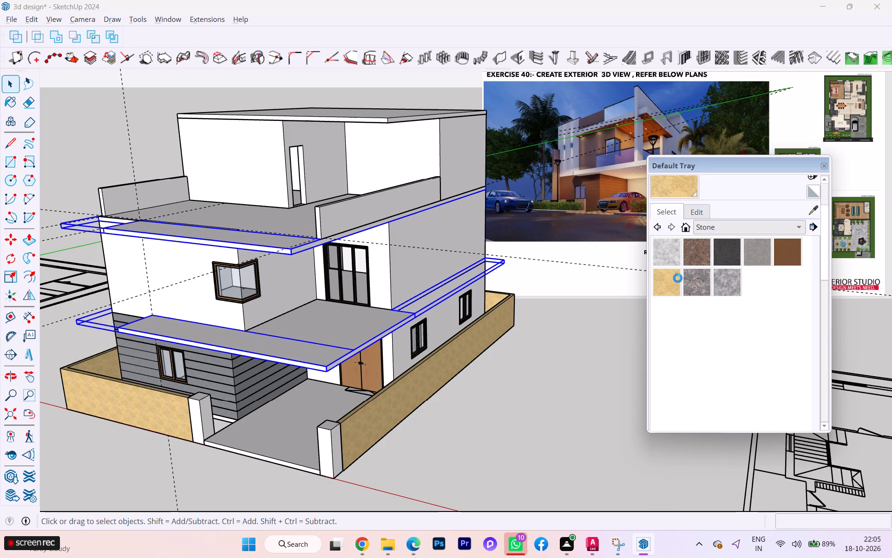
scroll(670, 300, down, 7)
scroll(673, 312, up, 1)
scroll(674, 316, down, 3)
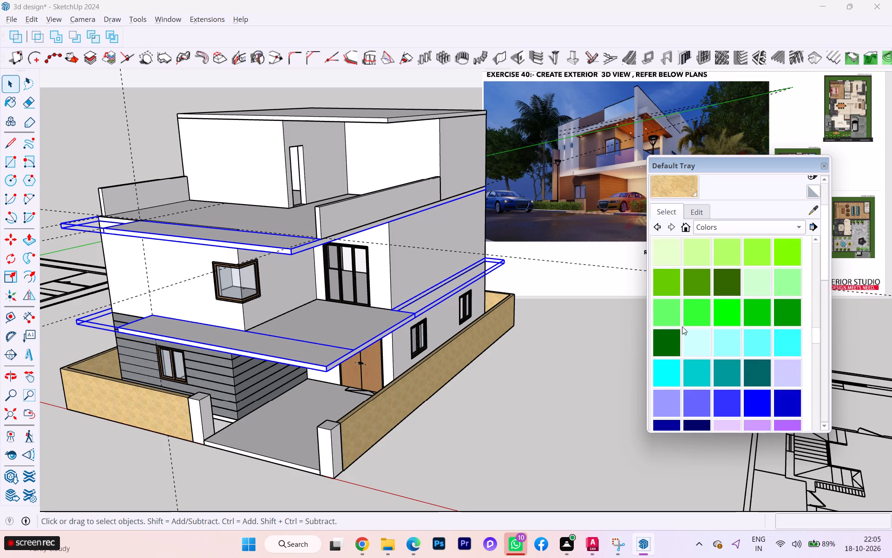
scroll(682, 326, down, 1)
scroll(314, 268, up, 4)
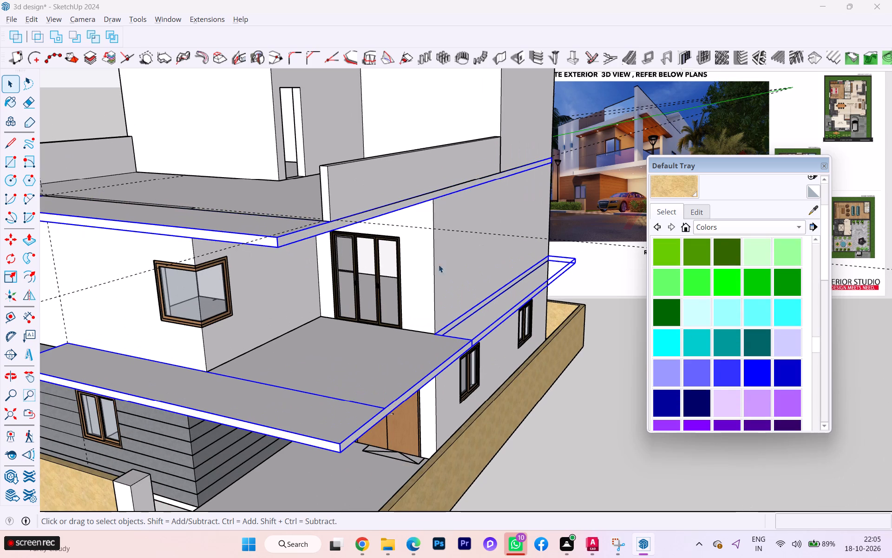
scroll(678, 339, down, 3)
scroll(722, 338, down, 2)
scroll(722, 338, up, 1)
scroll(722, 338, down, 2)
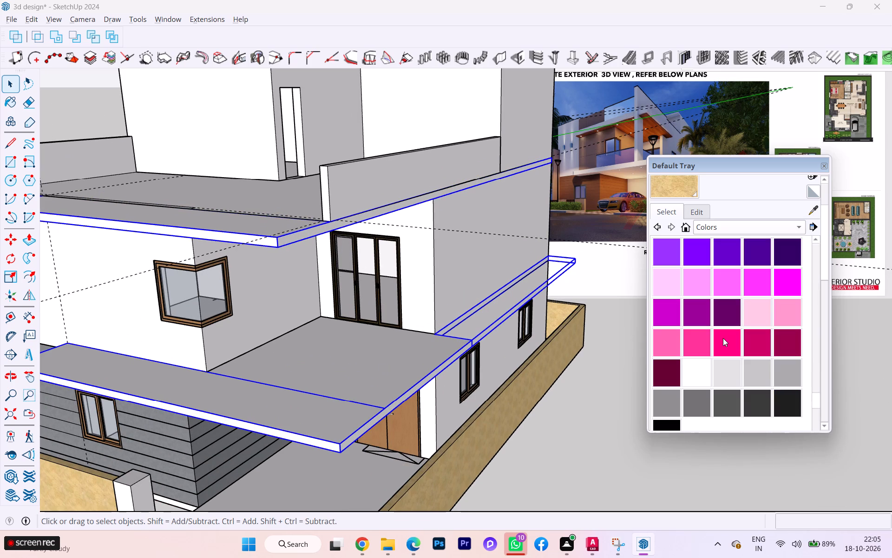
Inside the second-floor slab group, paint all the slab's faces the palest pink from Colors, and leave the group.
double_click(295, 234)
click(295, 234)
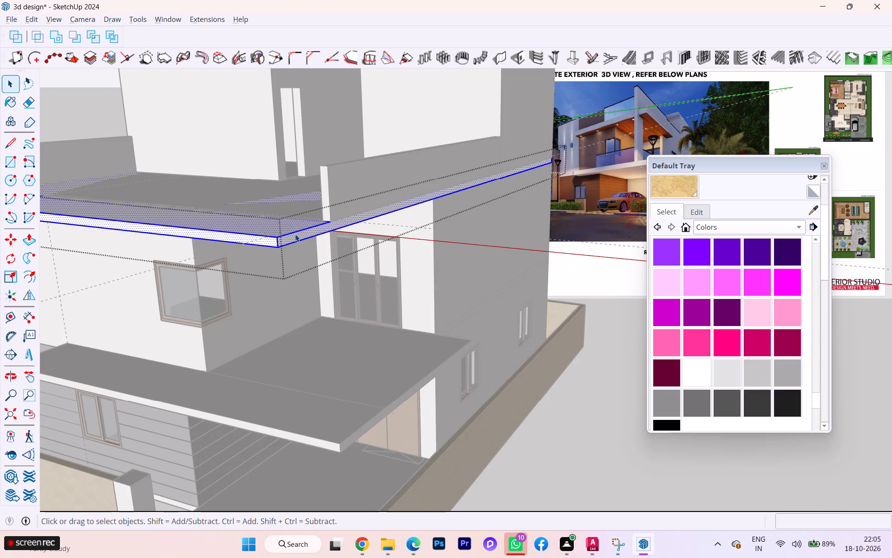
scroll(678, 299, down, 3)
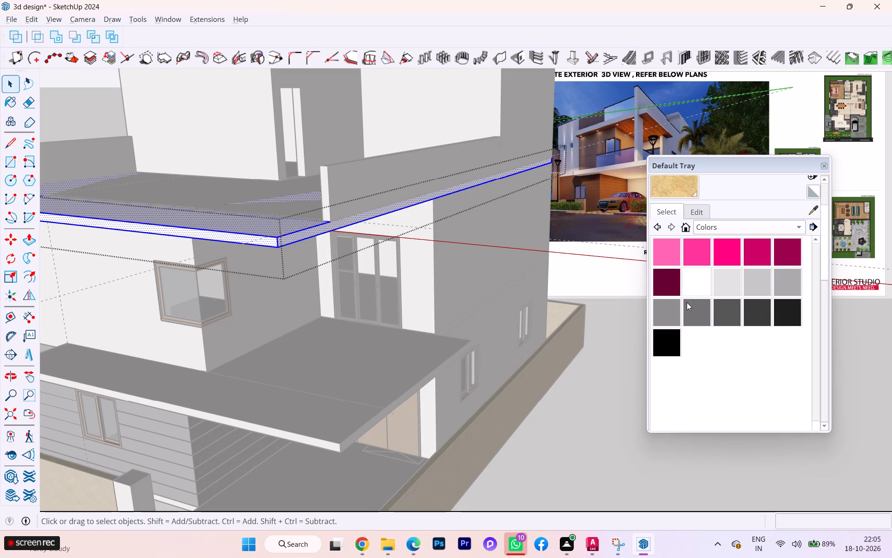
scroll(687, 302, down, 4)
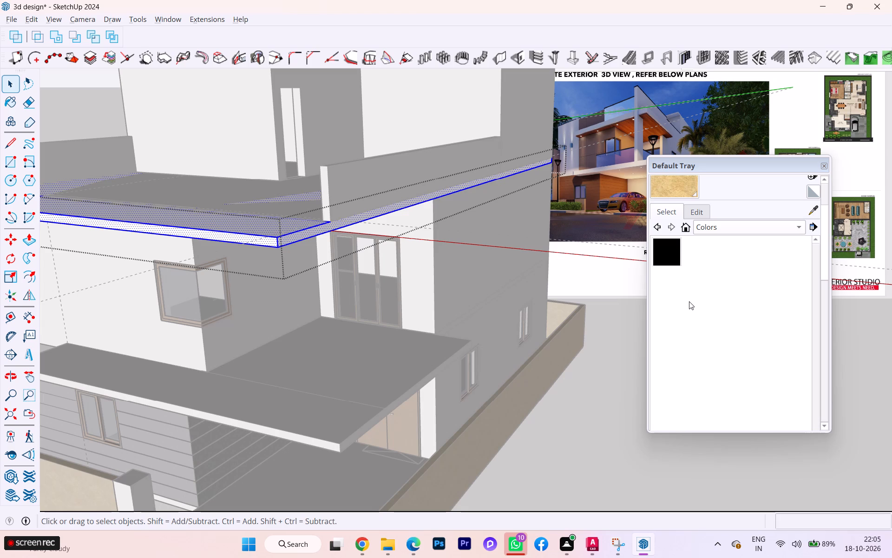
scroll(694, 282, down, 1)
scroll(694, 281, up, 3)
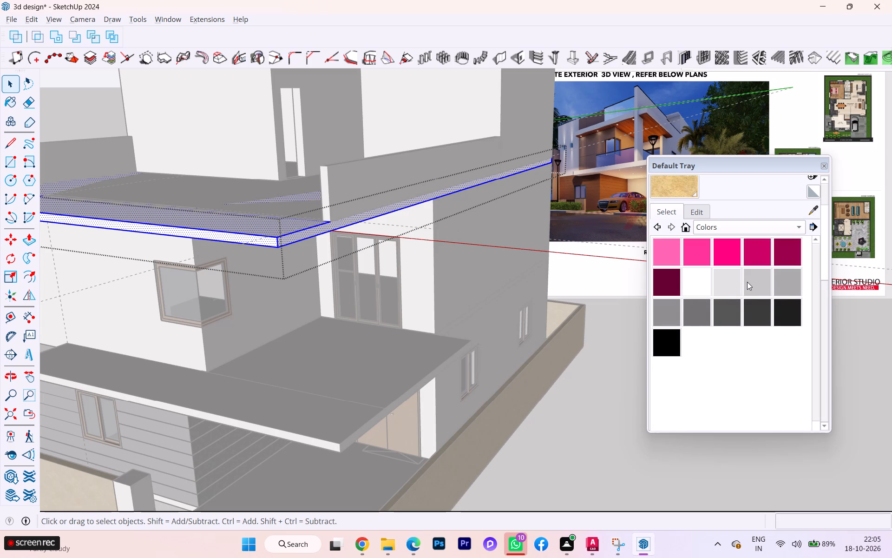
scroll(747, 282, up, 1)
click(756, 259)
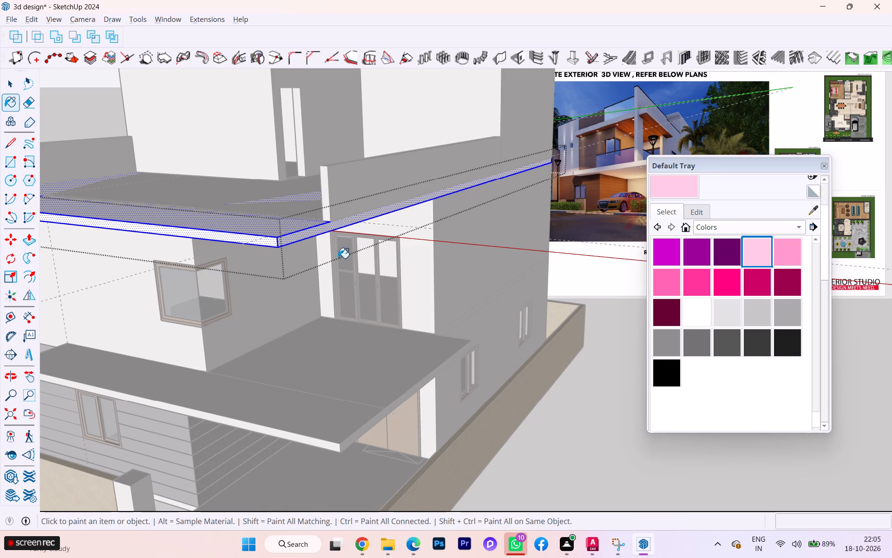
click(296, 239)
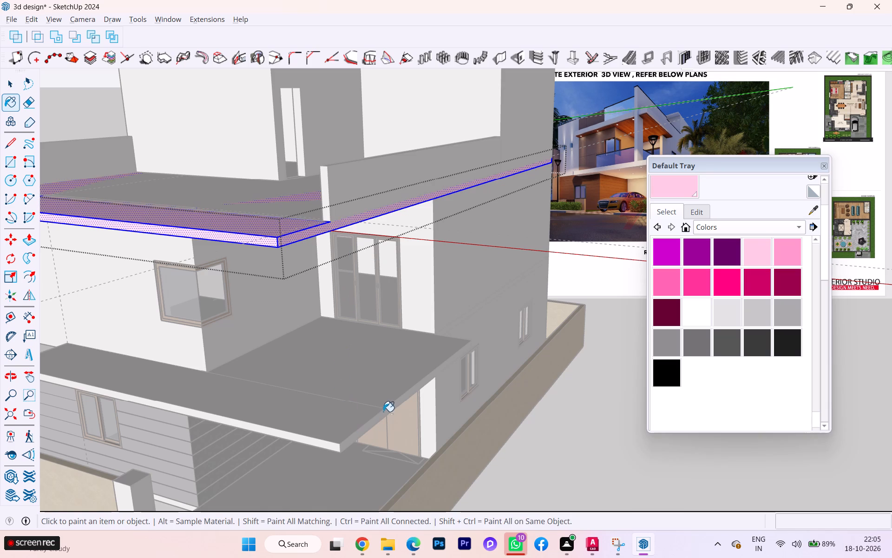
key(space)
click(533, 439)
Push/Pull the second-floor terrace's floor face up about 4 3/8" where it overlaps the pink slab, and clear the selection.
middle_drag(300, 261, 308, 278)
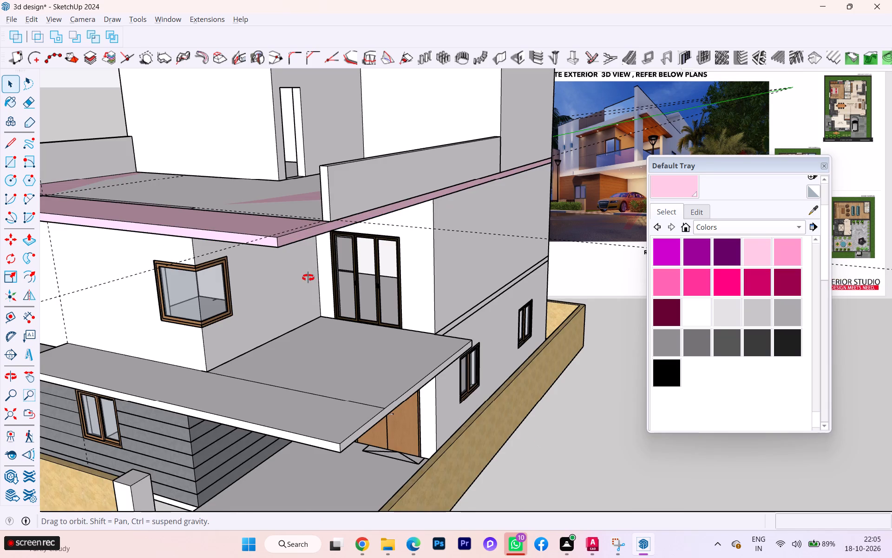
middle_drag(308, 278, 357, 384)
click(323, 354)
double_click(313, 349)
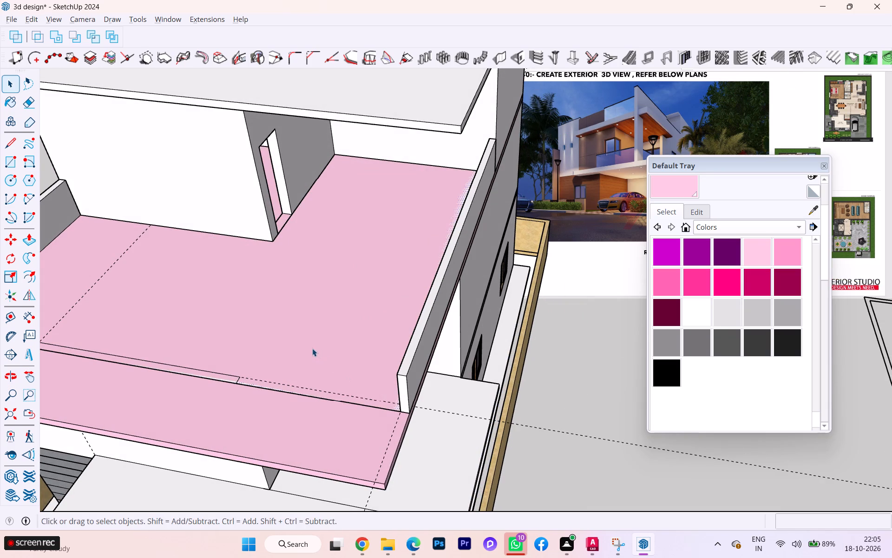
scroll(352, 332, down, 2)
scroll(352, 332, up, 2)
scroll(352, 332, down, 6)
scroll(358, 328, up, 3)
scroll(358, 328, down, 1)
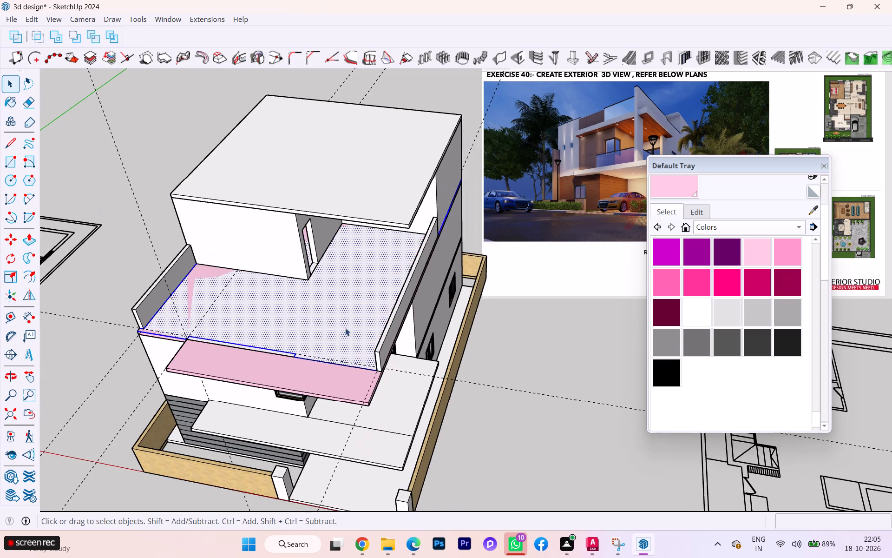
scroll(270, 330, down, 1)
middle_drag(270, 330, 362, 301)
click(179, 364)
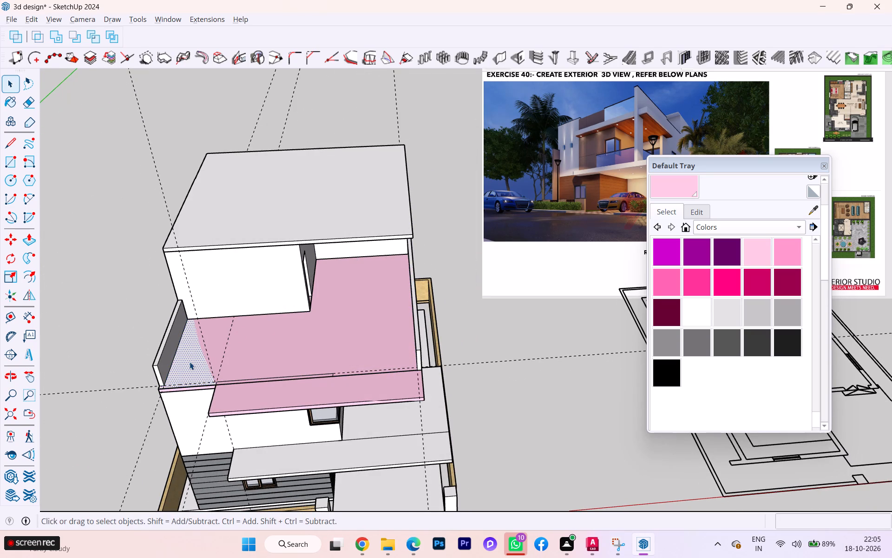
key(p)
click(190, 362)
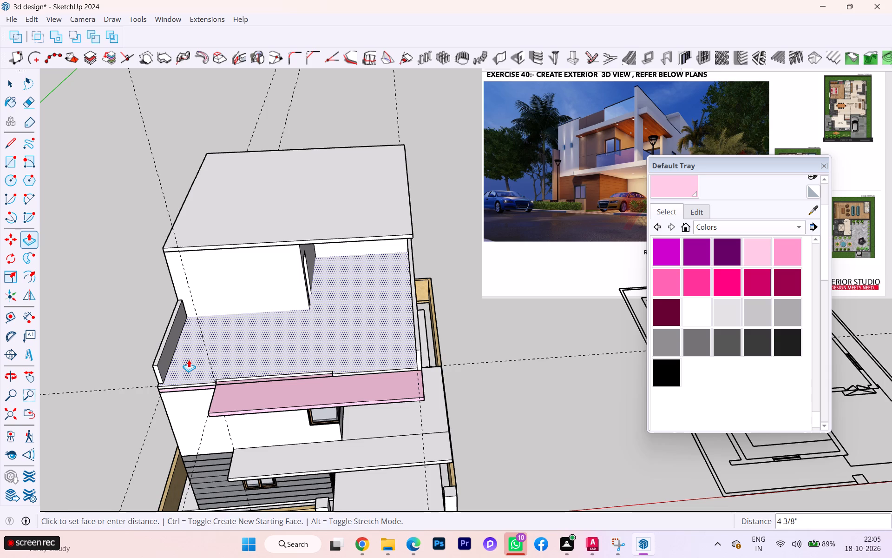
click(189, 359)
key(v)
click(121, 393)
key(v)
click(118, 400)
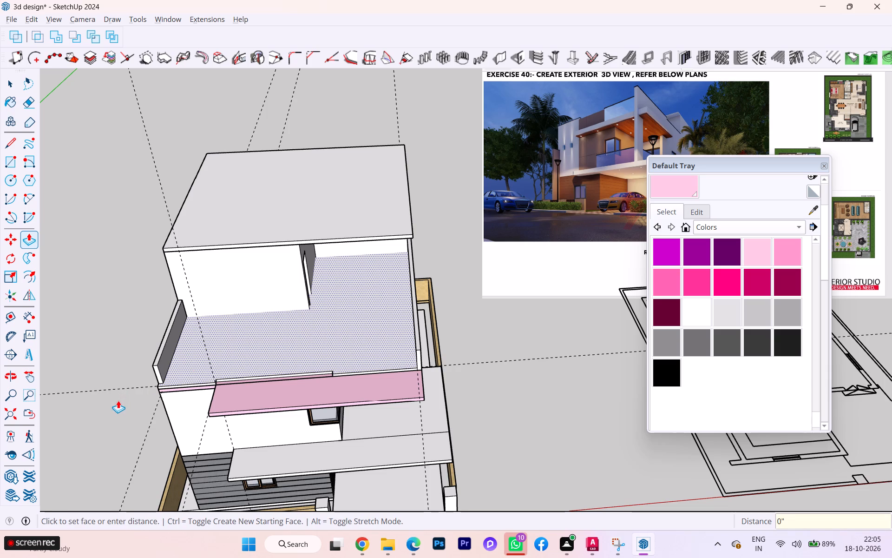
key(space)
key(space)
click(116, 406)
Examine the raised terrace floor, its parapets and the pink slab edge from the side and front corners.
middle_drag(173, 395, 440, 308)
scroll(176, 394, down, 1)
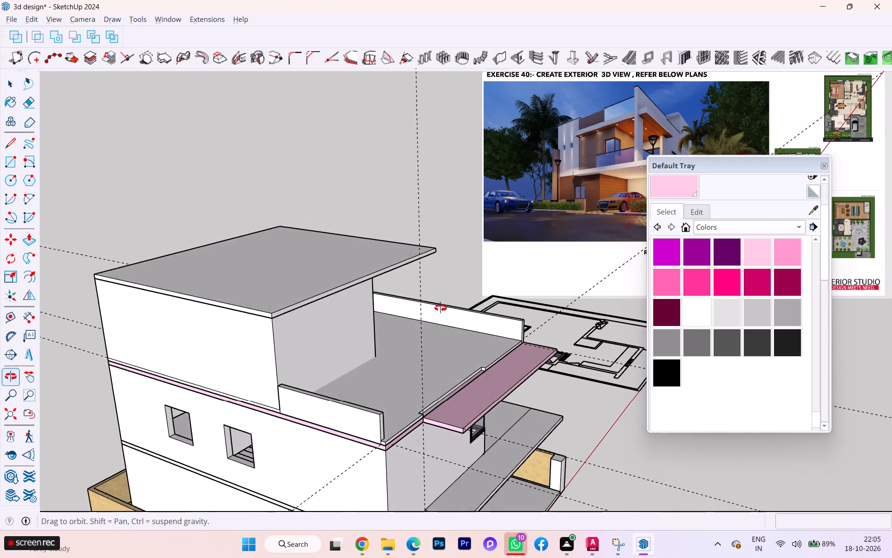
middle_drag(440, 308, 437, 292)
scroll(372, 406, up, 1)
scroll(372, 406, down, 1)
scroll(372, 406, up, 18)
scroll(380, 424, down, 2)
middle_drag(376, 424, 246, 444)
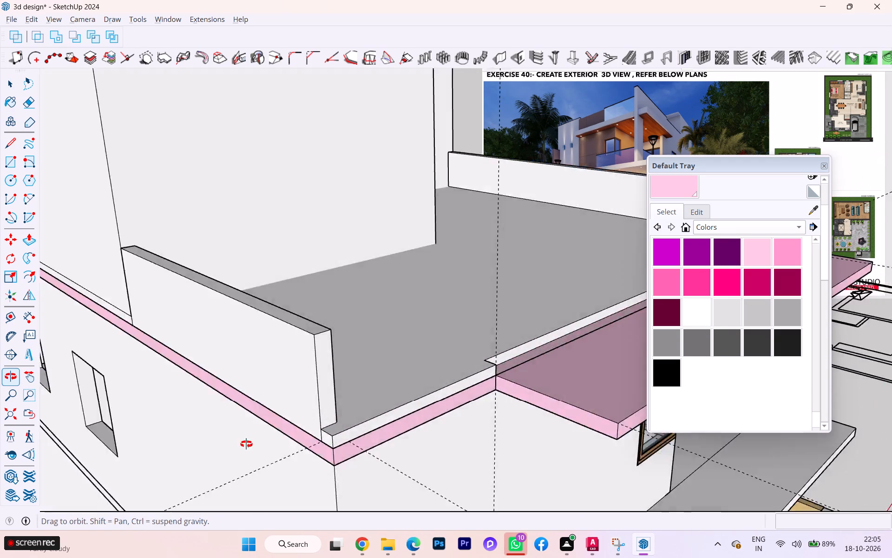
middle_drag(246, 444, 135, 443)
scroll(140, 408, down, 11)
middle_drag(294, 393, 73, 429)
scroll(291, 393, down, 1)
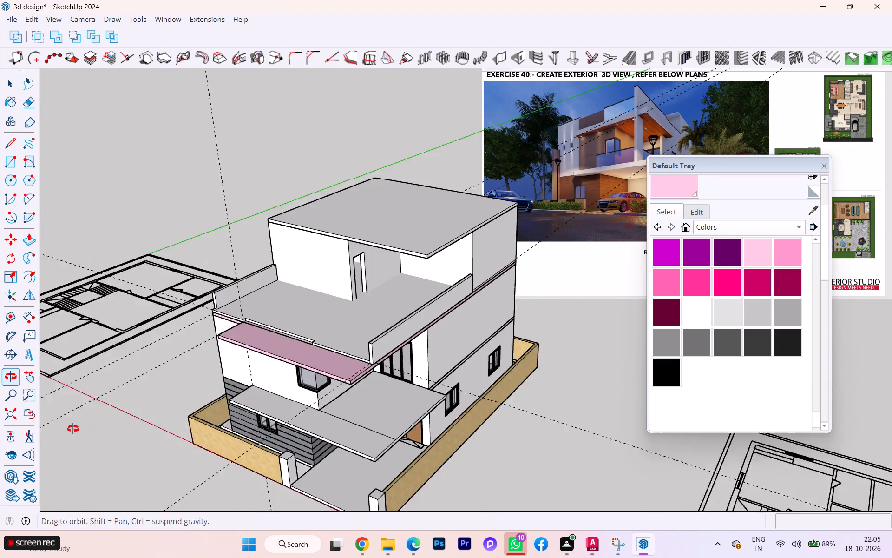
middle_drag(73, 429, 70, 428)
scroll(398, 372, up, 4)
scroll(328, 362, up, 5)
scroll(290, 353, down, 3)
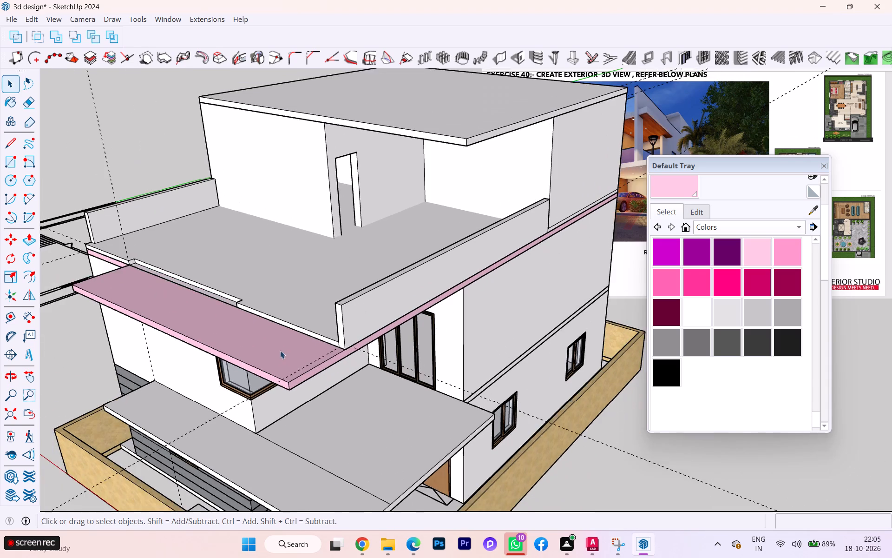
middle_drag(280, 351, 272, 326)
scroll(274, 324, down, 4)
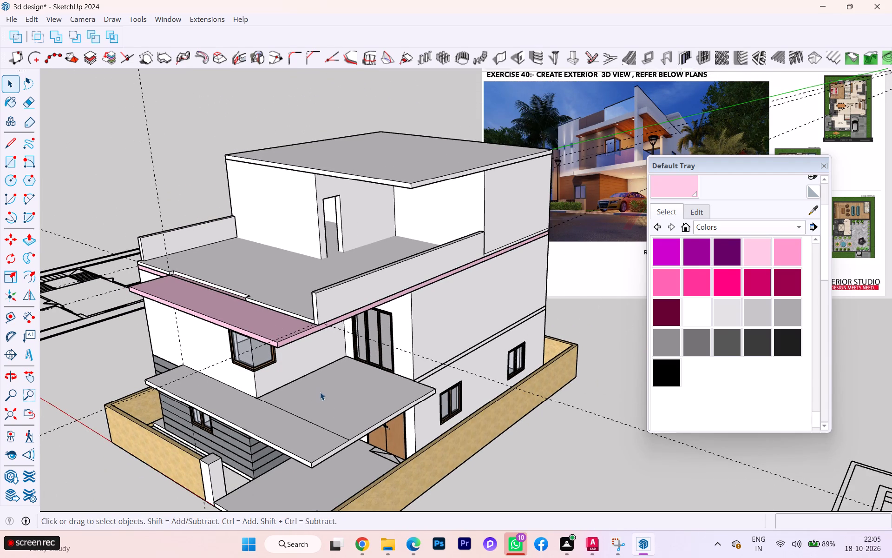
Inside the first-floor slab group, paint all faces of the slab over the porch the slightly deeper light pink from Colors.
scroll(320, 392, down, 1)
middle_drag(320, 392, 355, 372)
double_click(342, 444)
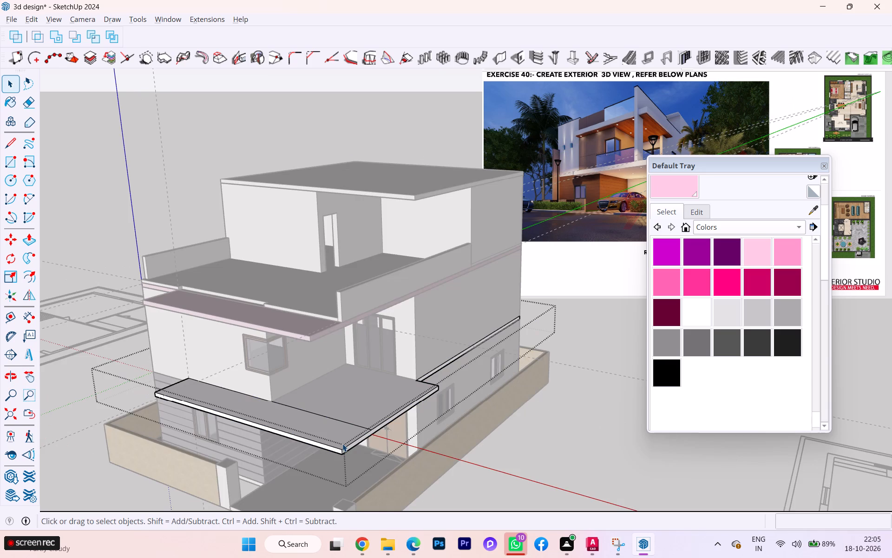
double_click(342, 444)
double_click(342, 444)
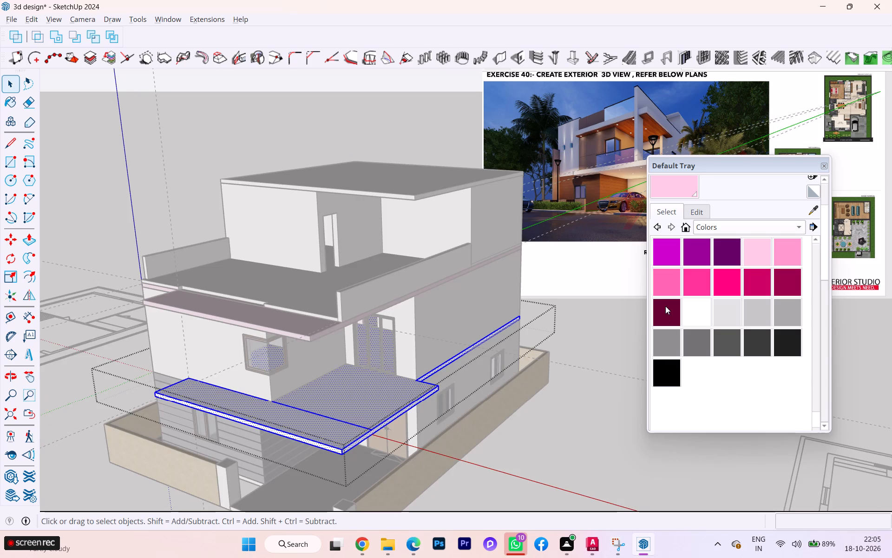
click(786, 252)
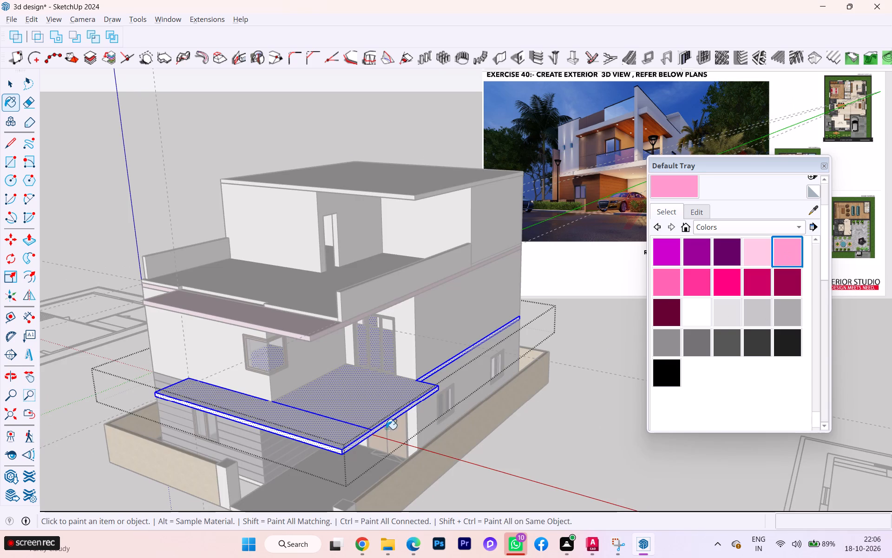
click(353, 430)
key(b)
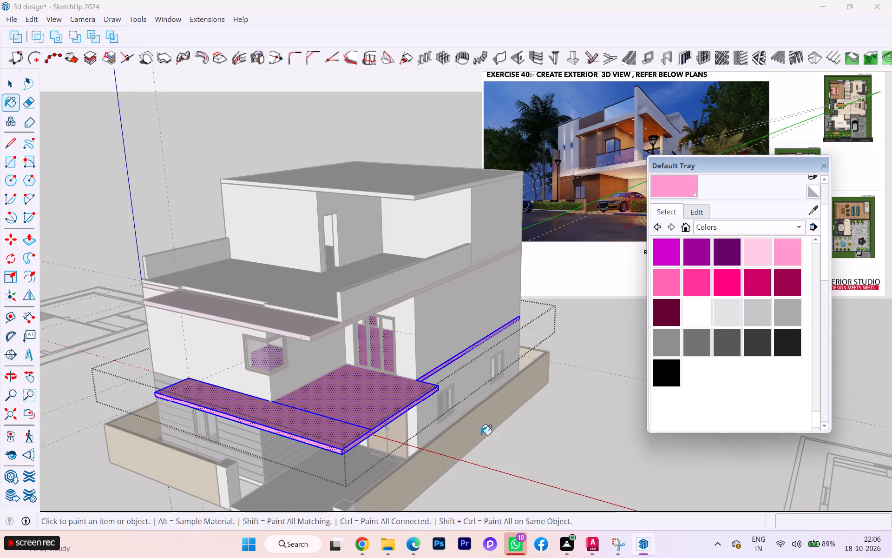
Leave the first-floor slab group.
key(space)
click(561, 435)
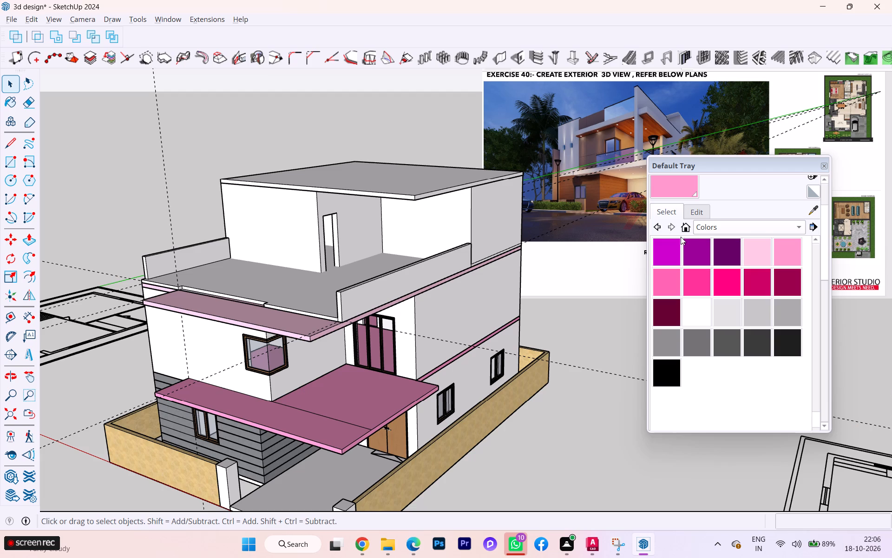
Look through the Colors swatches for a slab colour, and return to the Landscaping, Fencing material library.
click(688, 213)
click(675, 211)
scroll(706, 240, up, 4)
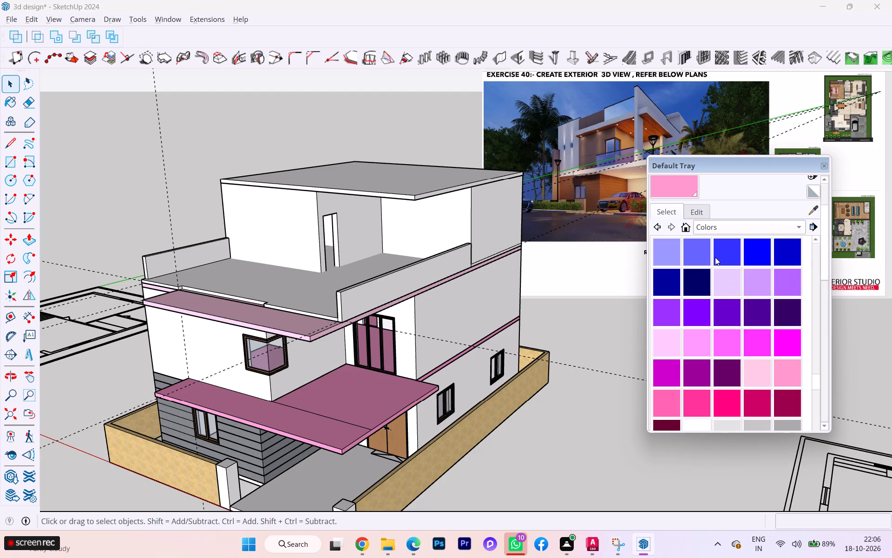
scroll(715, 257, down, 2)
scroll(715, 257, up, 1)
scroll(715, 257, down, 1)
scroll(715, 257, up, 10)
scroll(782, 242, down, 1)
scroll(782, 242, up, 2)
scroll(783, 242, down, 2)
scroll(783, 242, up, 1)
scroll(784, 240, down, 1)
scroll(783, 239, up, 2)
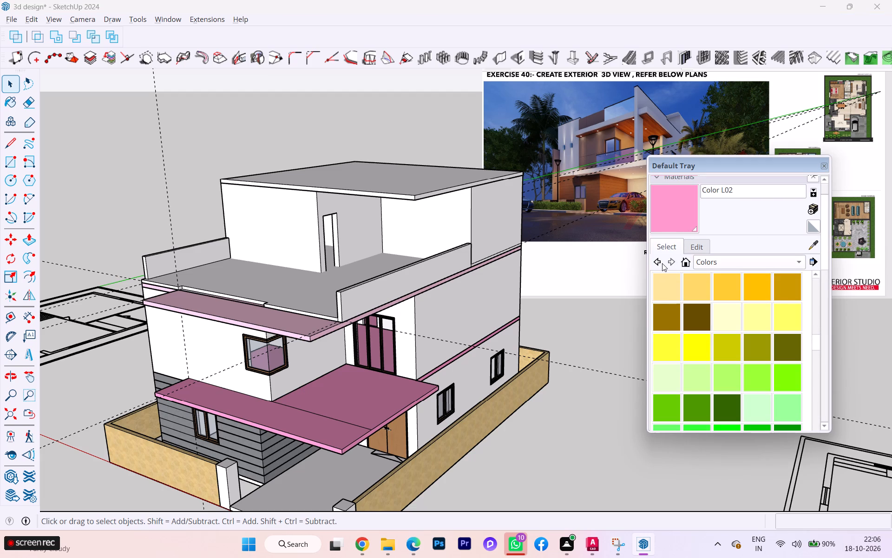
click(660, 263)
click(660, 261)
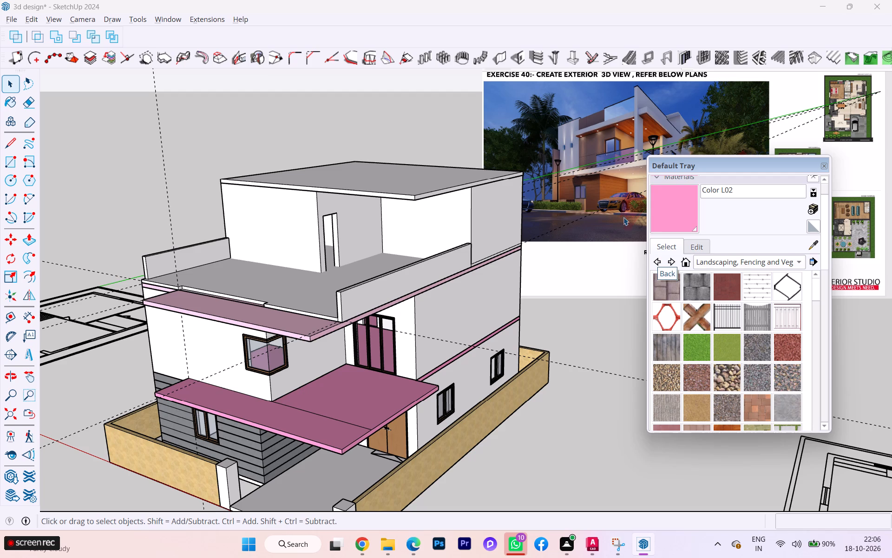
Inside the first-floor slab group, repaint all the slab's faces with the palest pink sampled from the second-floor slab, and leave the group.
double_click(344, 430)
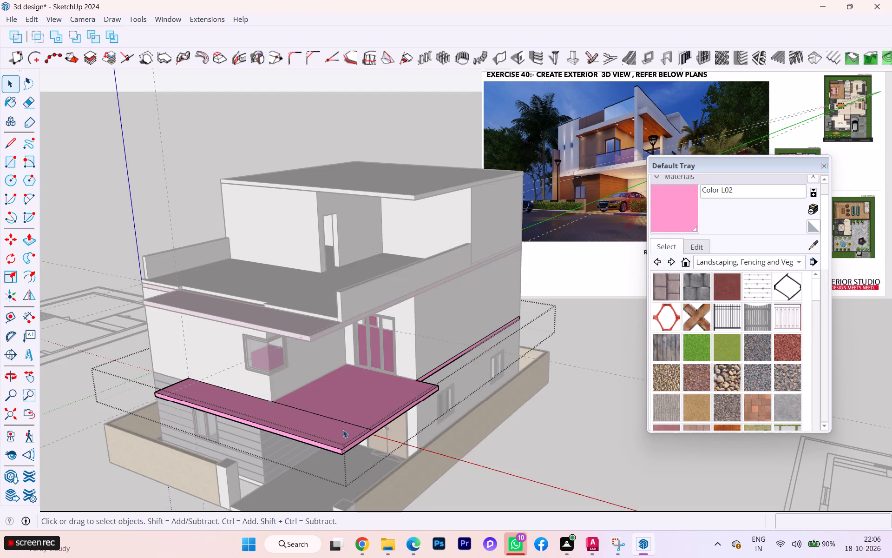
double_click(343, 430)
double_click(343, 430)
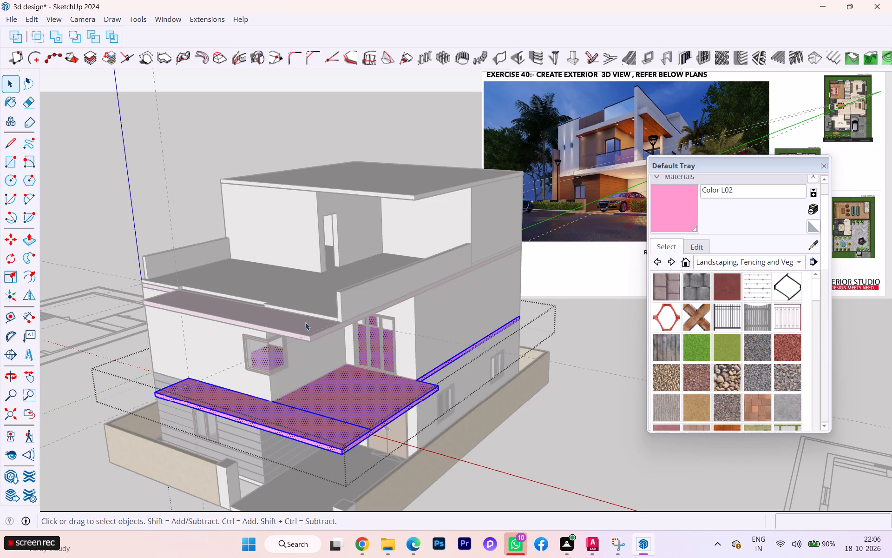
scroll(688, 243, up, 1)
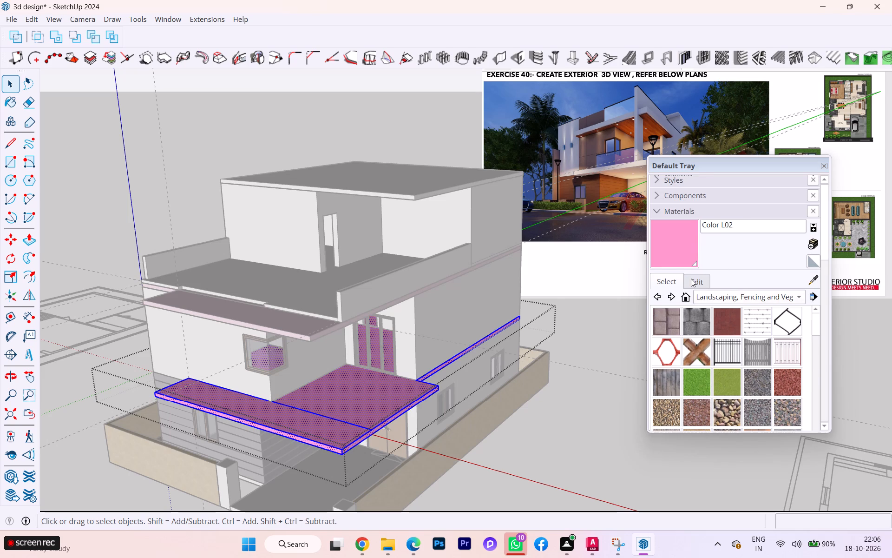
click(691, 279)
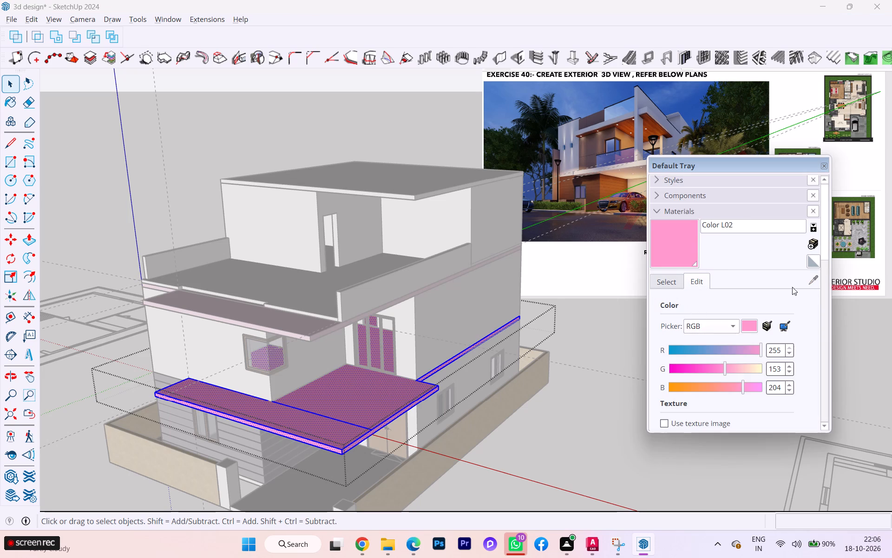
click(813, 277)
click(659, 282)
click(813, 279)
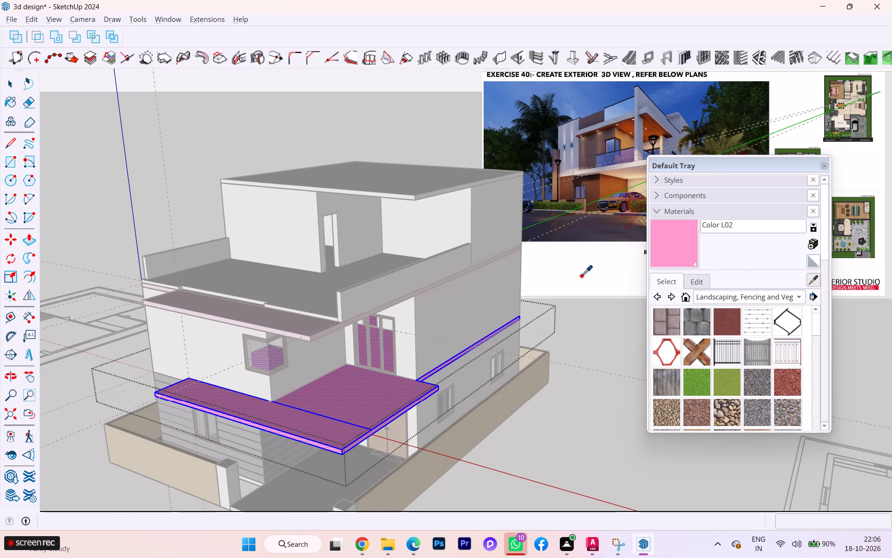
click(303, 327)
click(340, 403)
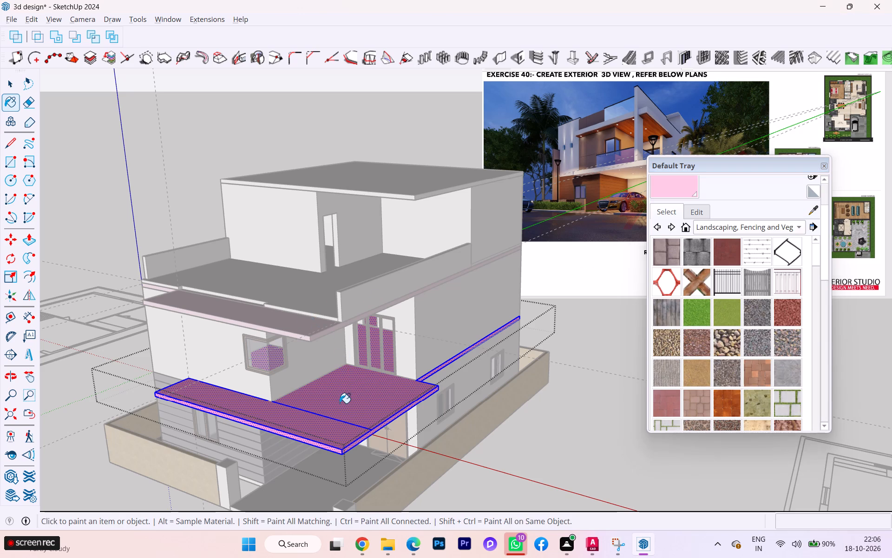
key(space)
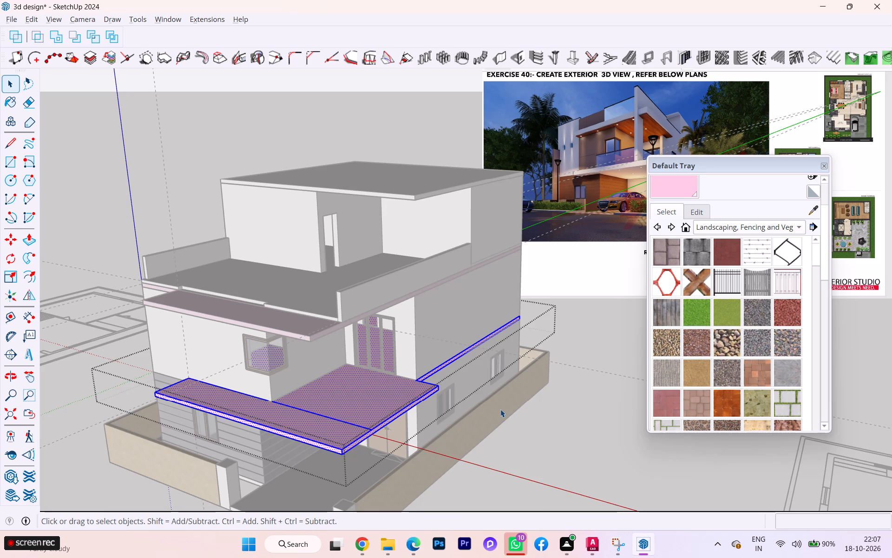
click(603, 439)
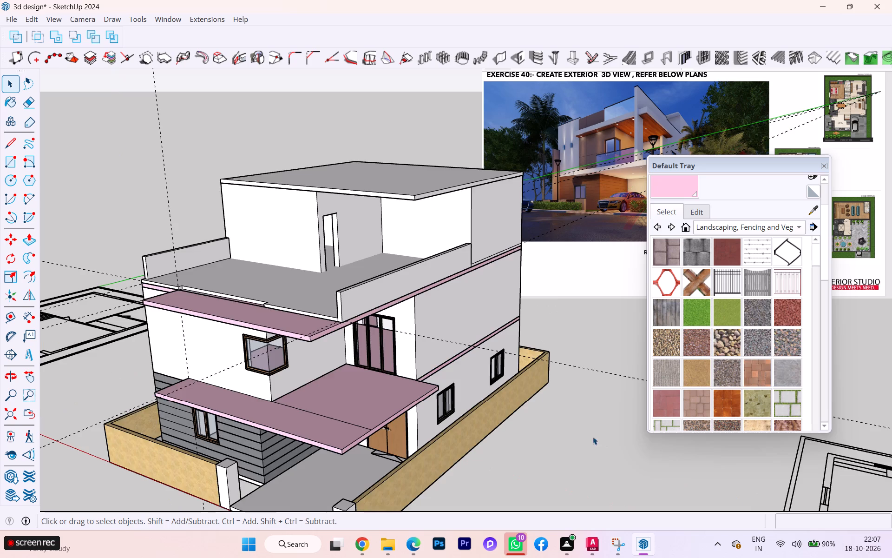
Examine the whole house and its two pink slabs from the front.
scroll(498, 424, down, 6)
scroll(480, 427, up, 2)
scroll(479, 427, down, 1)
middle_drag(475, 429, 650, 426)
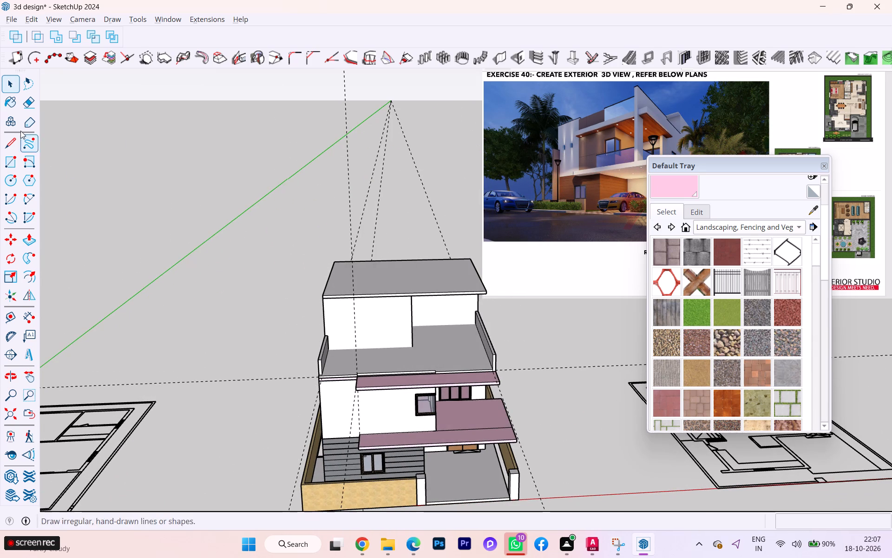
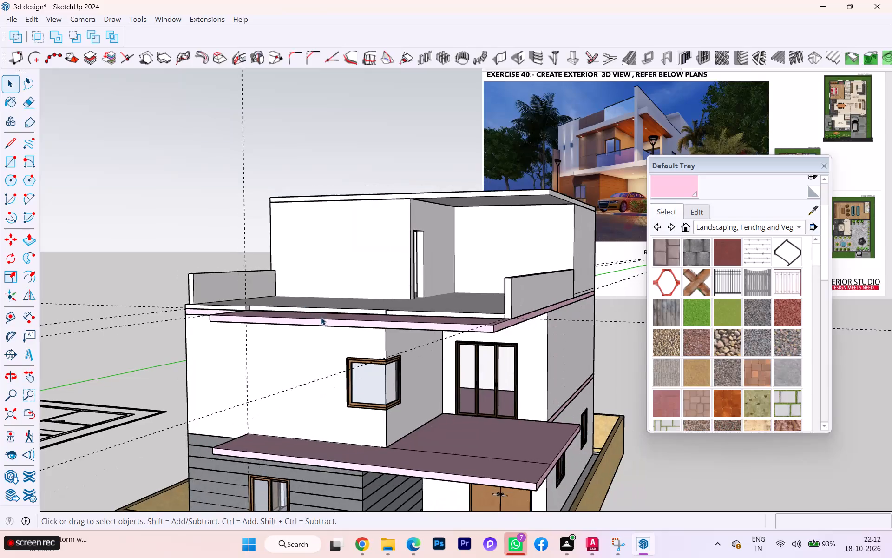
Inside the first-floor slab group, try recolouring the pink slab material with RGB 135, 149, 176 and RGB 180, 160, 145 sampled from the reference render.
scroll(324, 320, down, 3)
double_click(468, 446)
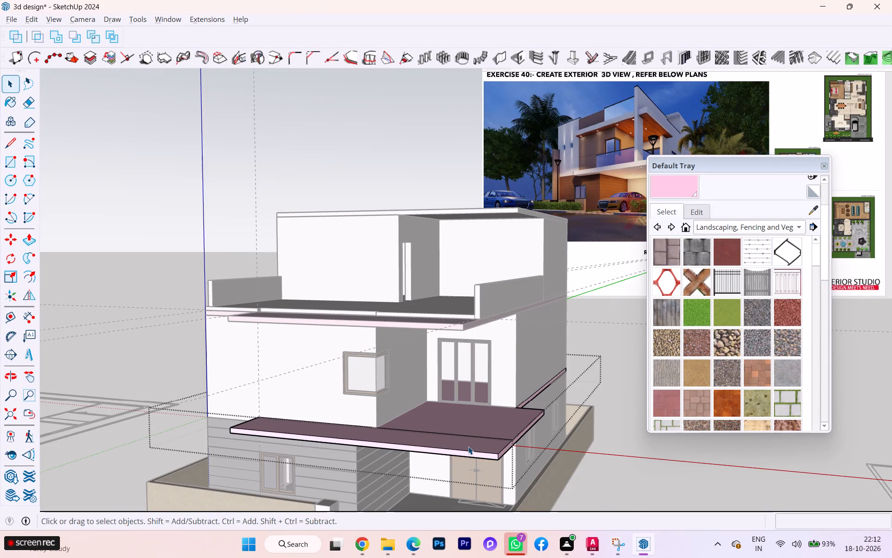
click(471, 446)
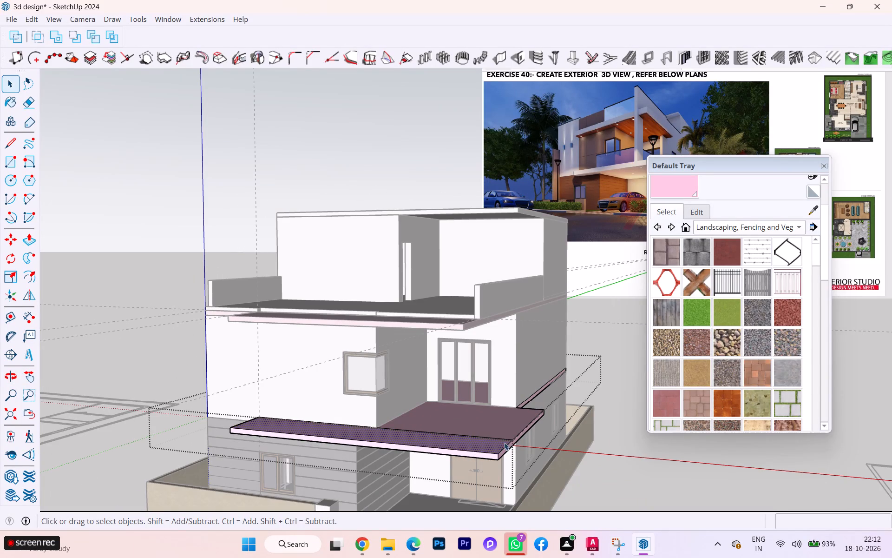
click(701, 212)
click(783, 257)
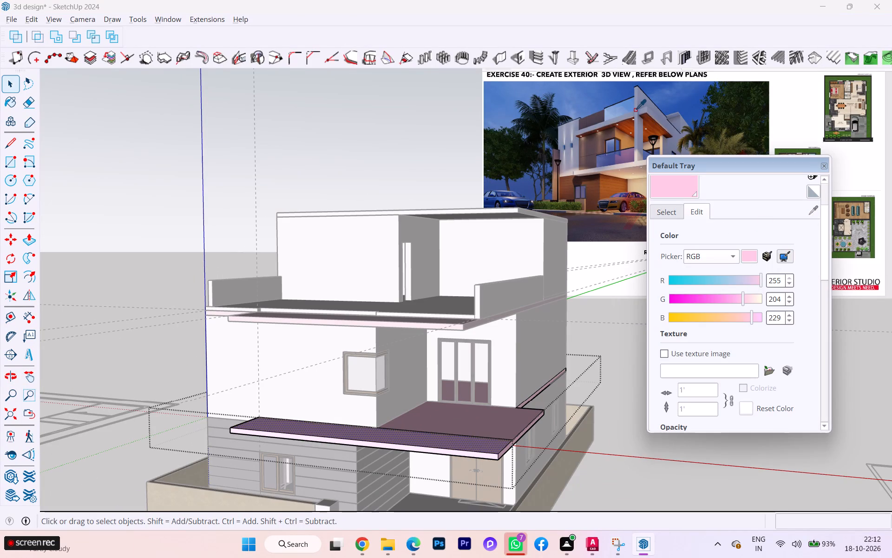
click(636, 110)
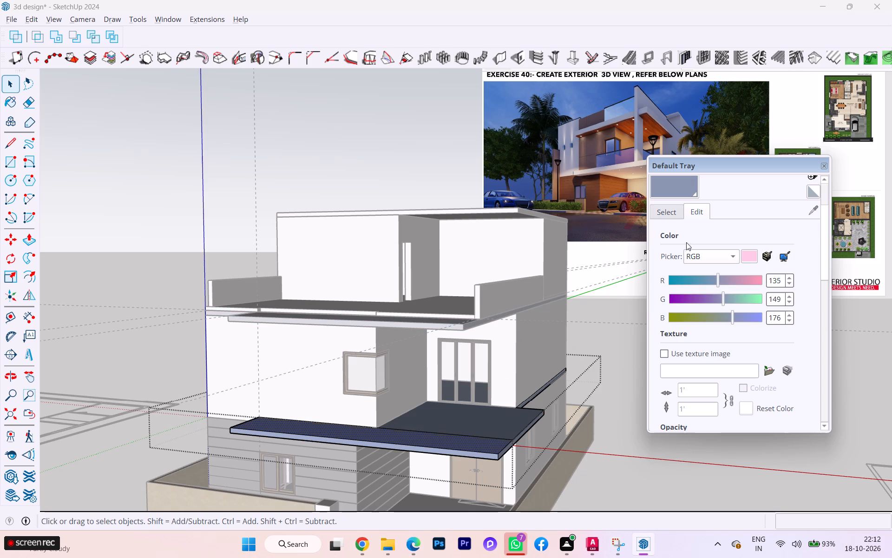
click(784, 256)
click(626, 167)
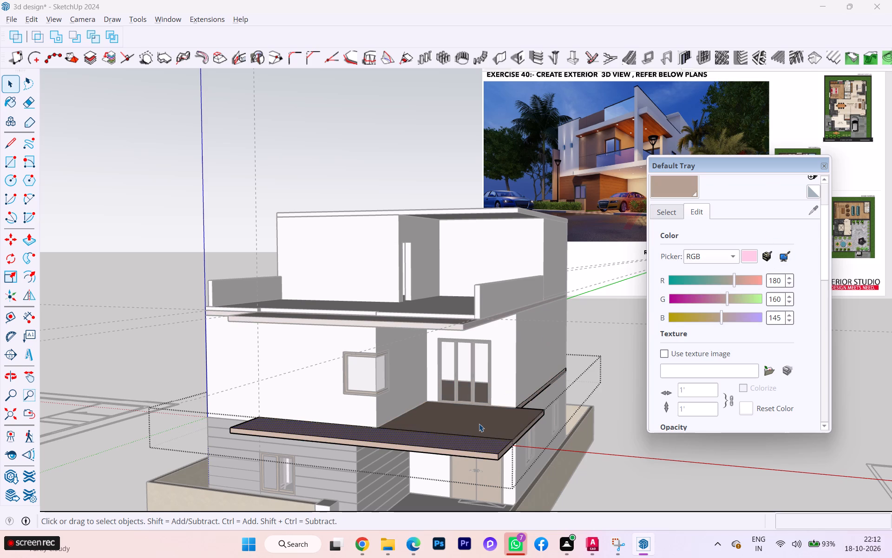
Select all the first-floor slab's faces, recolour the slab material to light grey RGB 204, 204, 201 by screen sampling, and leave the group.
click(479, 424)
scroll(479, 432, down, 1)
scroll(338, 329, down, 3)
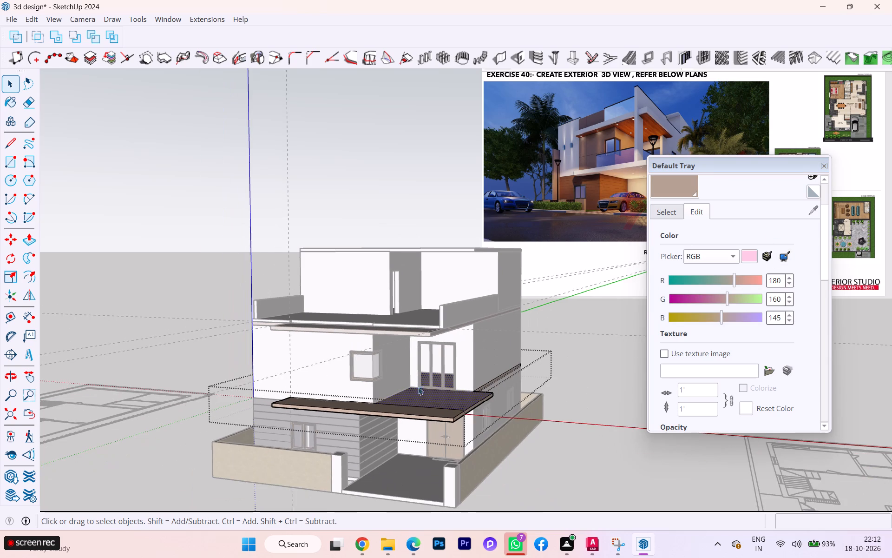
middle_drag(430, 421, 439, 495)
scroll(455, 444, down, 1)
scroll(455, 443, up, 6)
scroll(455, 431, down, 1)
scroll(455, 431, up, 2)
scroll(456, 432, down, 3)
scroll(456, 432, up, 5)
scroll(456, 432, down, 3)
scroll(456, 432, up, 6)
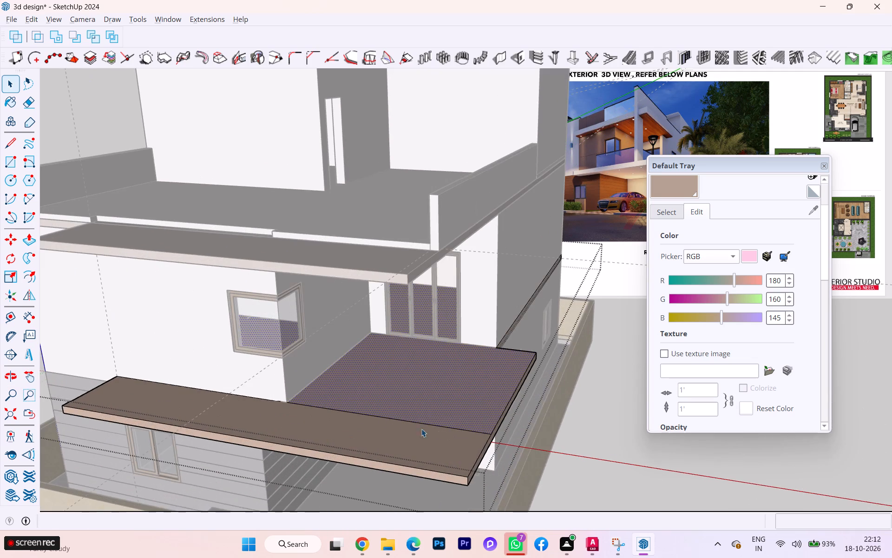
scroll(362, 399, down, 1)
scroll(361, 399, up, 1)
scroll(361, 398, down, 3)
scroll(286, 353, up, 4)
scroll(286, 353, down, 3)
scroll(284, 352, up, 1)
scroll(284, 351, down, 5)
click(379, 416)
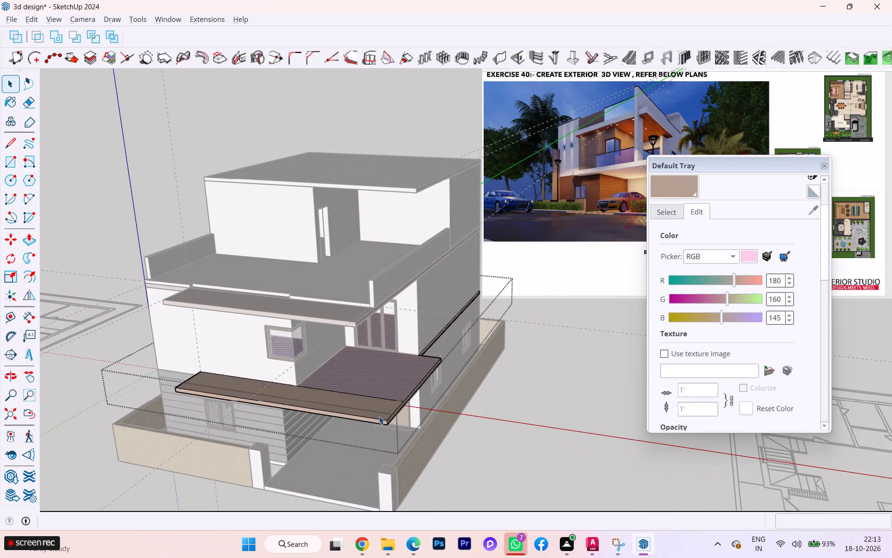
triple_click(379, 416)
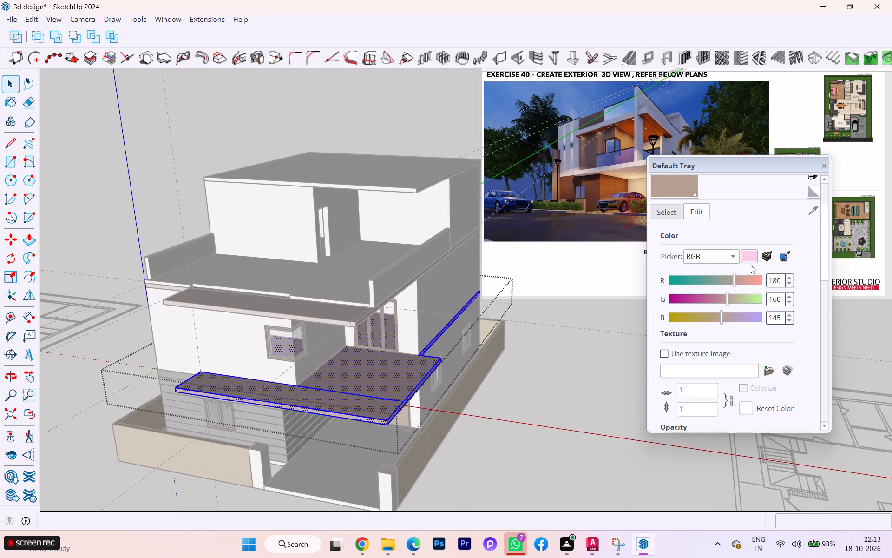
click(781, 256)
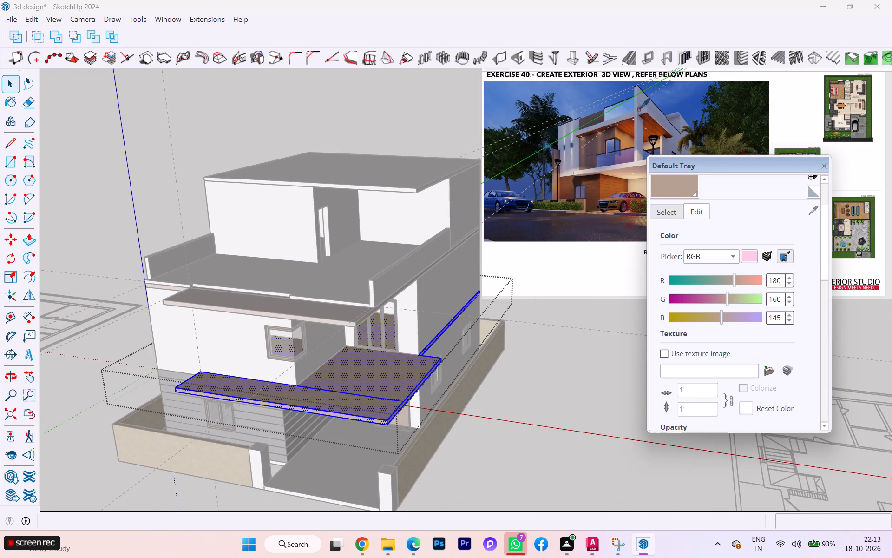
click(641, 109)
key(space)
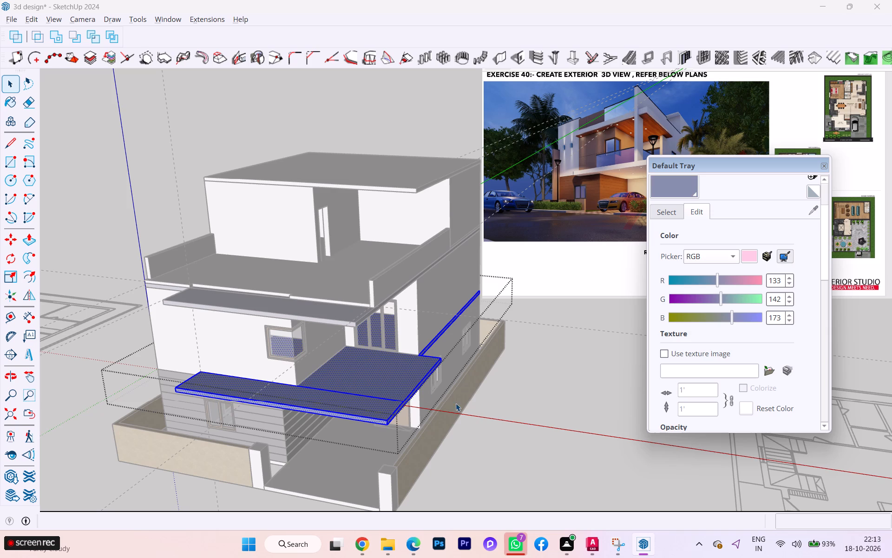
click(506, 408)
click(485, 386)
Examine the grey slabs and the whole house from the side and the front.
middle_drag(453, 396, 362, 392)
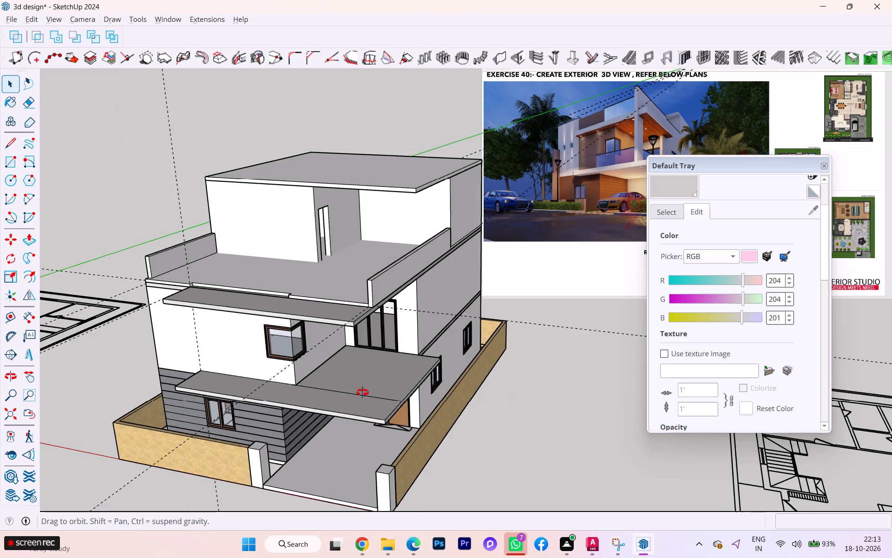
middle_drag(362, 392, 295, 395)
scroll(342, 357, up, 2)
scroll(342, 357, down, 1)
scroll(342, 357, up, 9)
scroll(332, 361, down, 2)
scroll(332, 361, up, 3)
scroll(253, 368, down, 5)
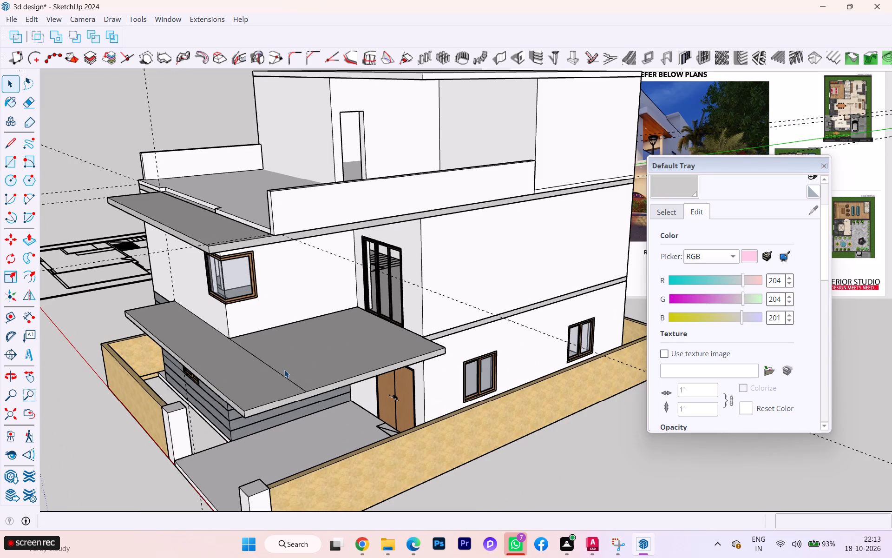
scroll(295, 370, down, 2)
middle_drag(345, 369, 384, 365)
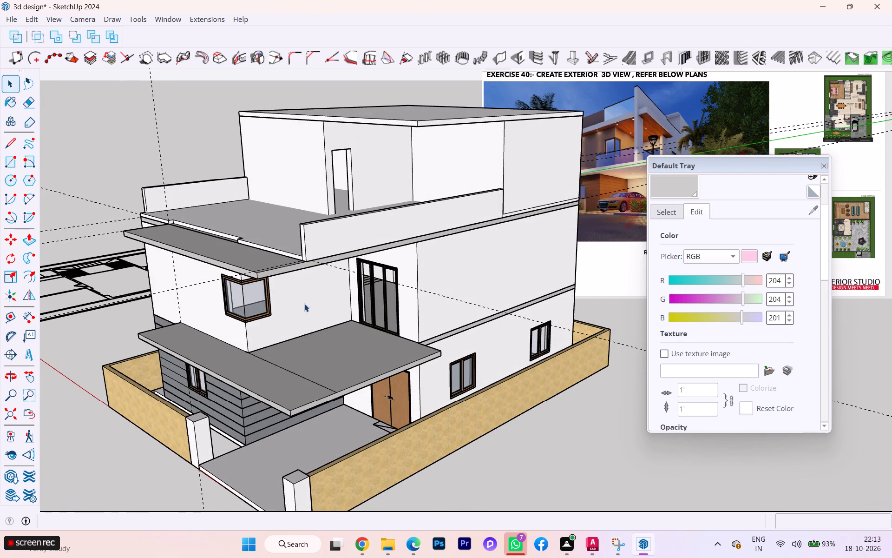
scroll(291, 307, down, 2)
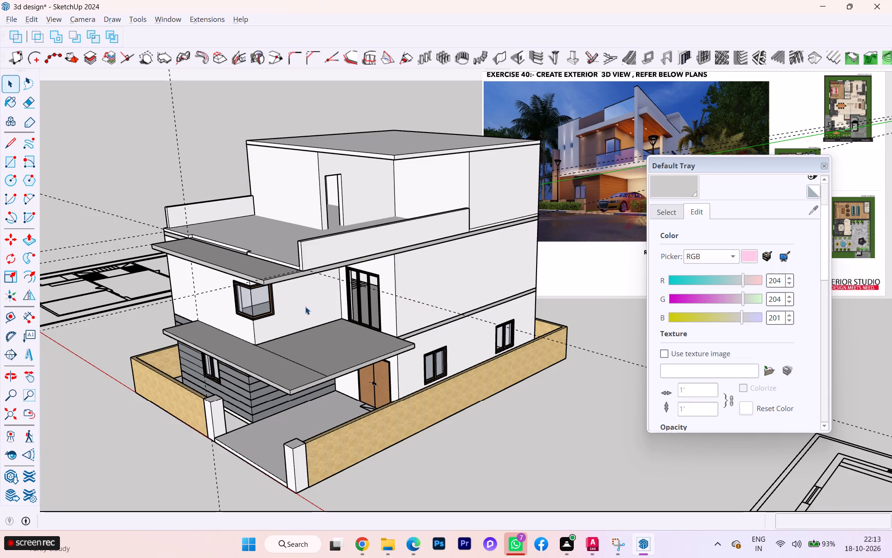
middle_drag(305, 306, 447, 292)
scroll(340, 314, up, 2)
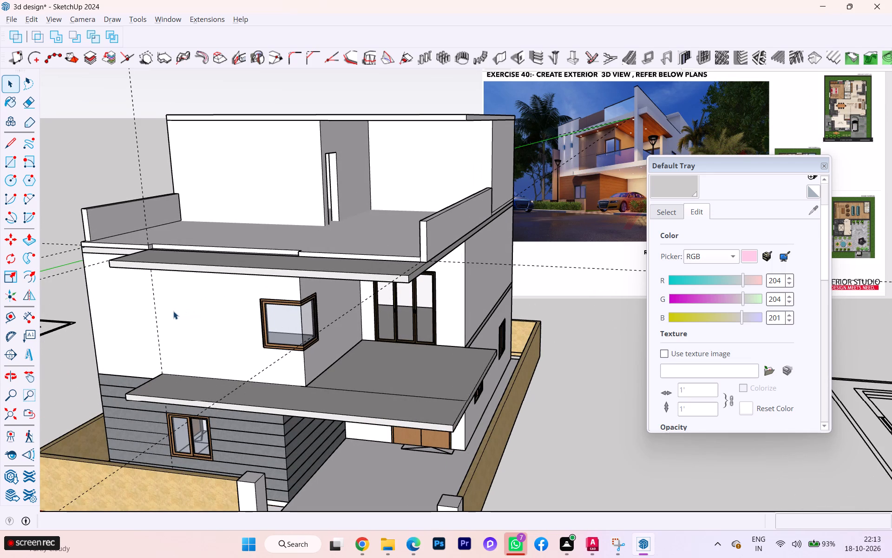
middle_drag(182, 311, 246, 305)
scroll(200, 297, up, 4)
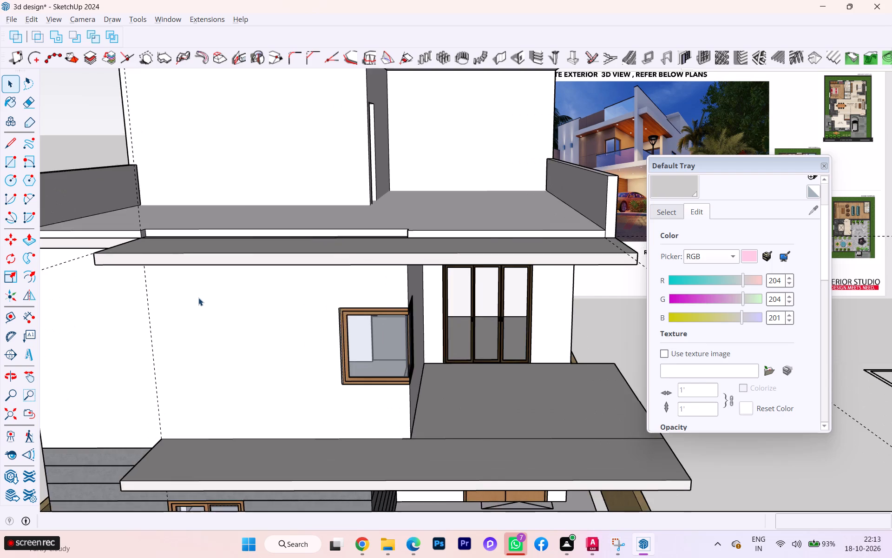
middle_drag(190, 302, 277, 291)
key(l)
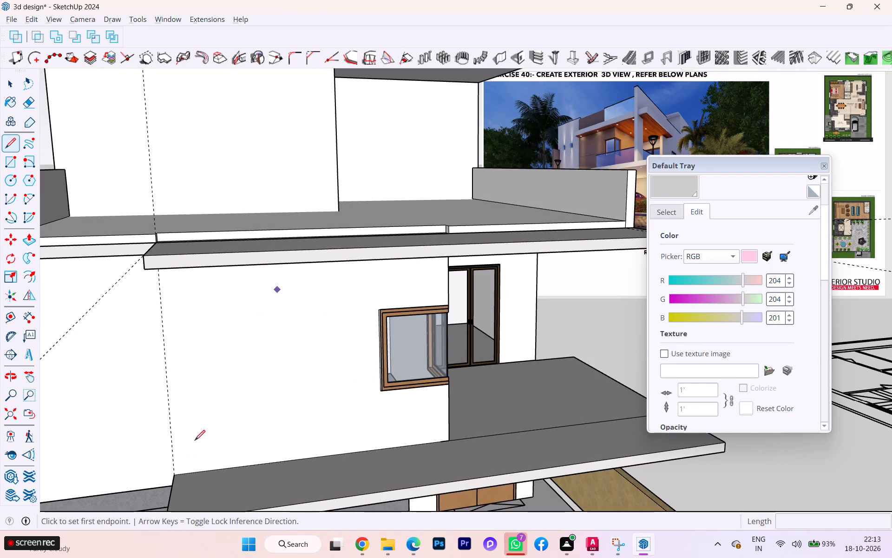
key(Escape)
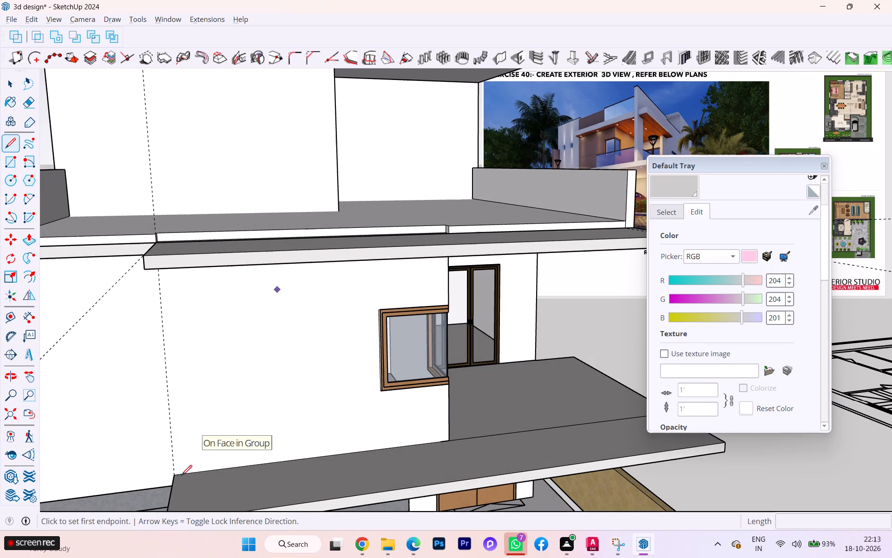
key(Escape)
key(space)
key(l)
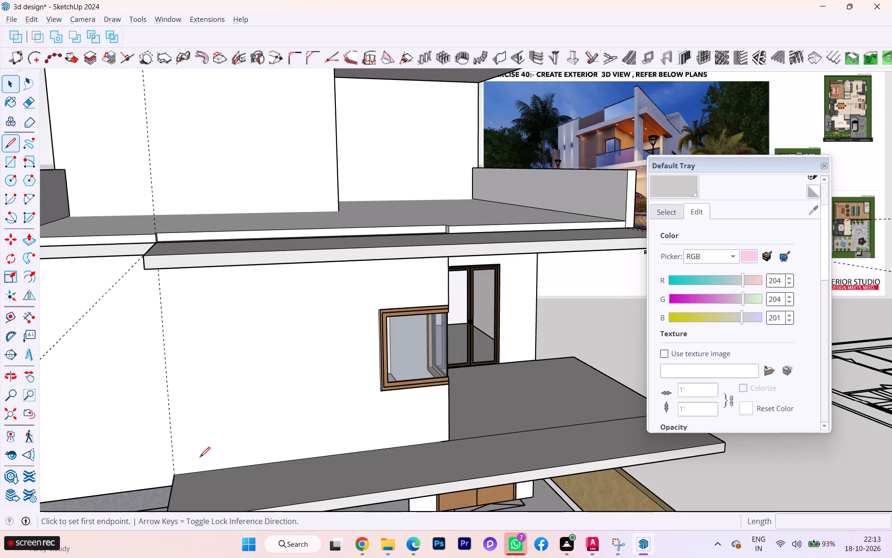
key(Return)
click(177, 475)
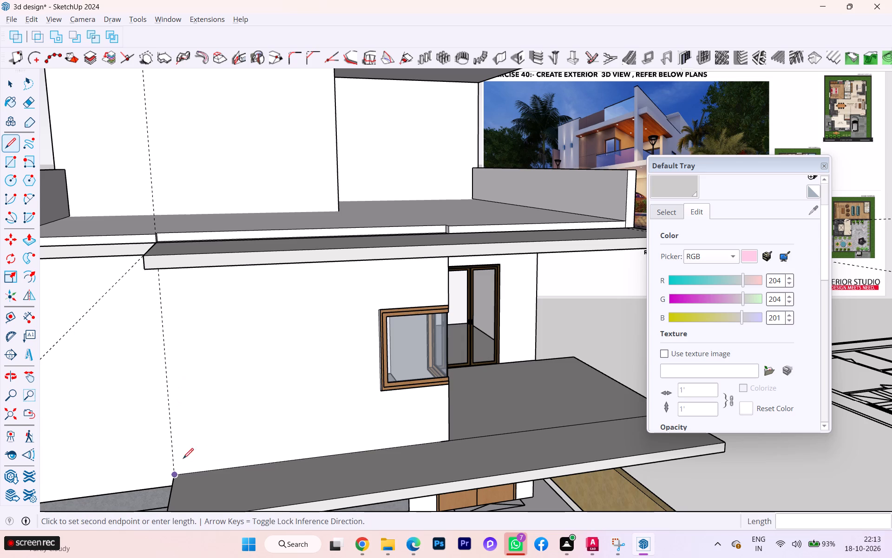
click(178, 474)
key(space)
Inside the first-floor wall group, draw a 10' vertical line up the front wall from the lower slab's inner corner to the upper slab, and leave the group.
scroll(246, 368, down, 2)
scroll(246, 367, up, 1)
scroll(268, 368, down, 1)
middle_drag(269, 368, 392, 370)
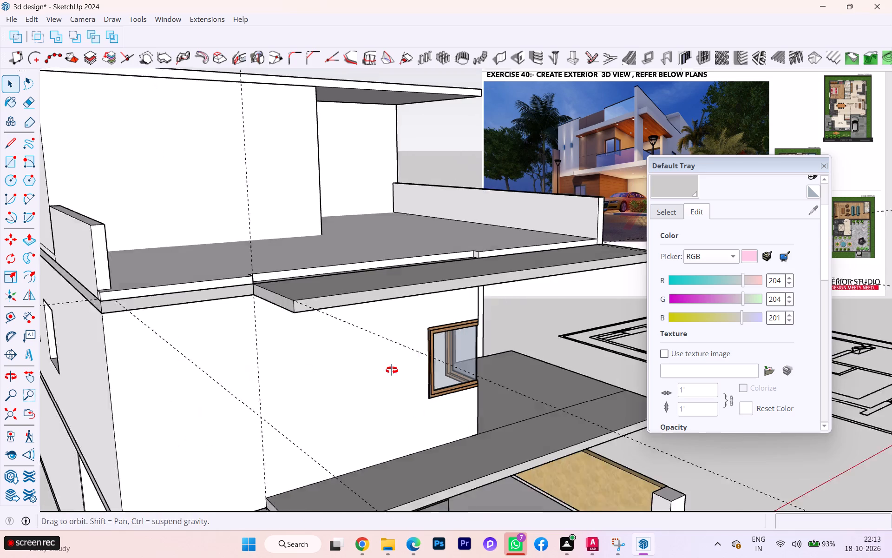
middle_drag(392, 370, 392, 370)
middle_drag(321, 385, 277, 359)
scroll(319, 384, down, 1)
click(277, 359)
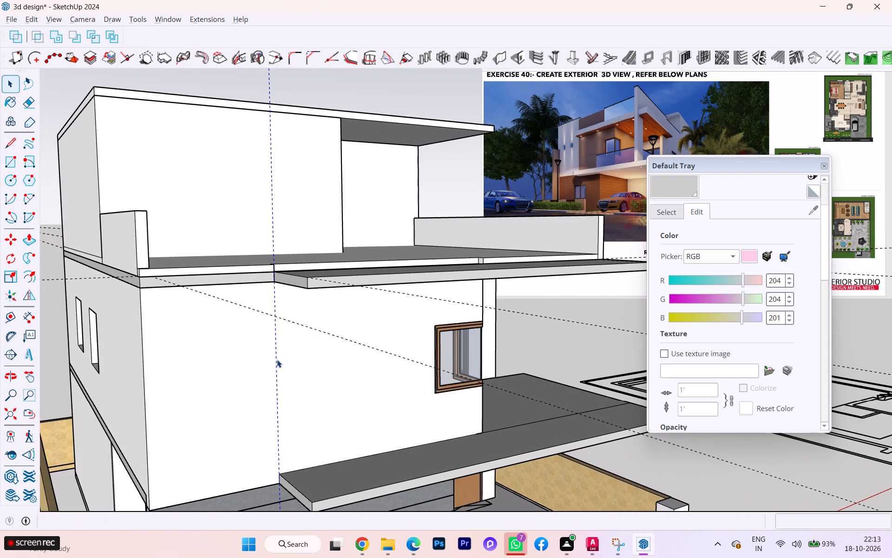
click(263, 368)
click(261, 368)
double_click(261, 368)
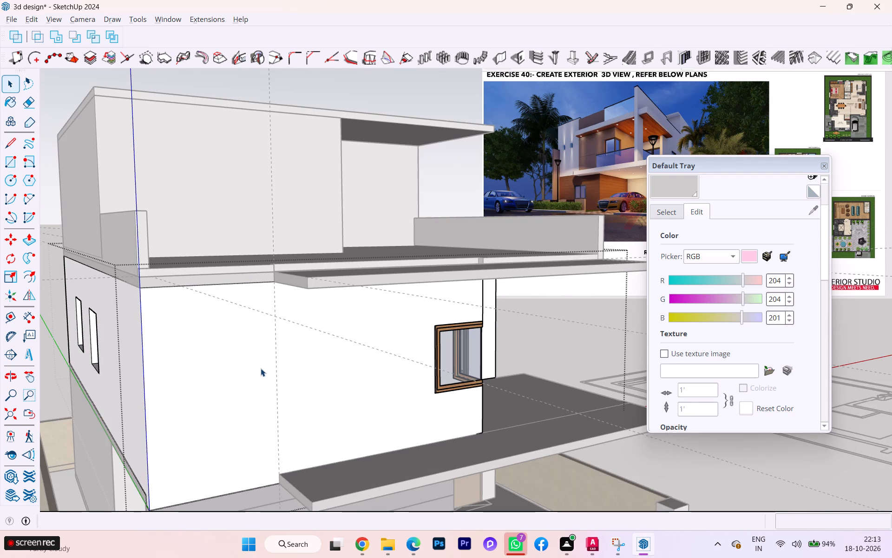
key(l)
click(280, 473)
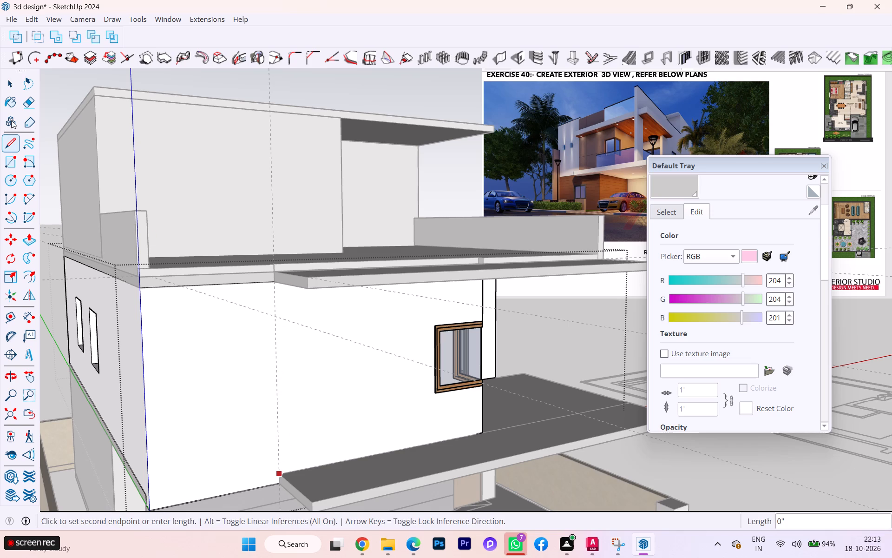
click(11, 139)
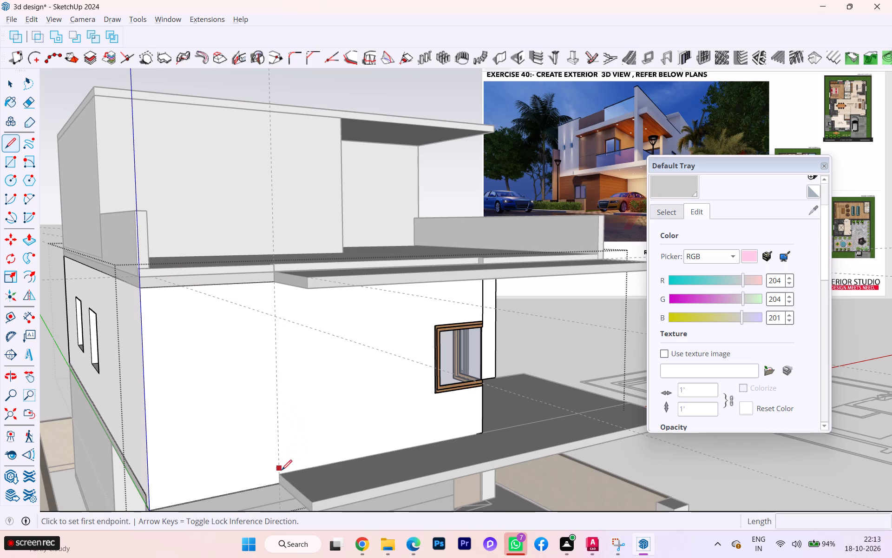
click(285, 472)
click(277, 279)
scroll(302, 300, down, 3)
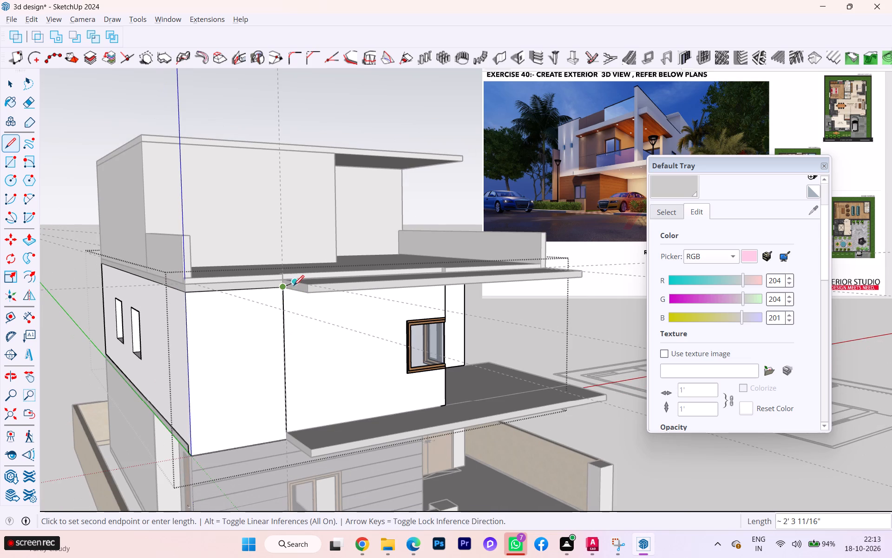
key(space)
scroll(285, 297, down, 2)
middle_drag(270, 327, 213, 358)
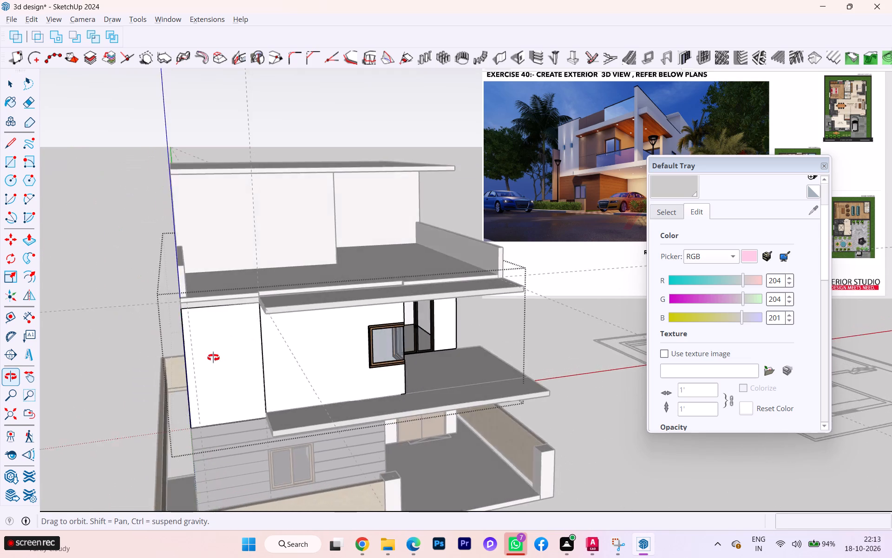
middle_drag(213, 358, 182, 359)
scroll(257, 321, up, 3)
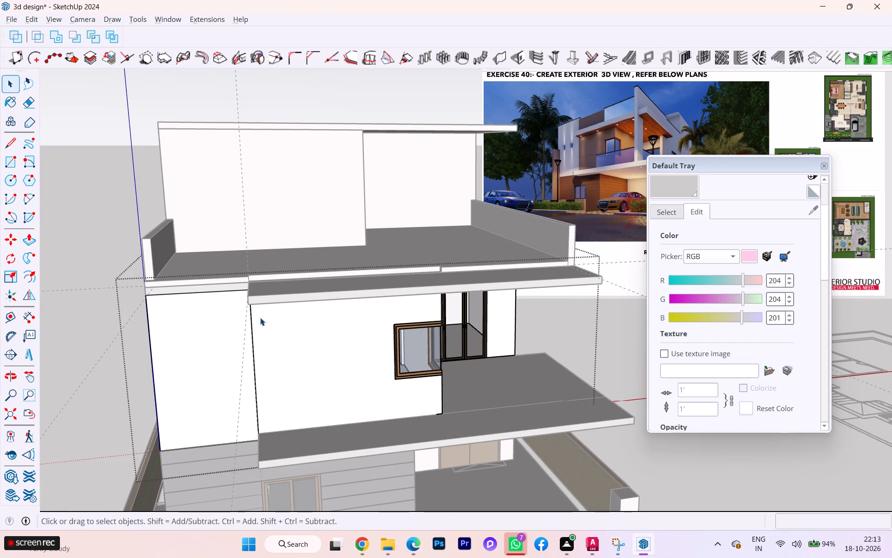
scroll(260, 318, down, 2)
click(92, 338)
Examine the divided first-floor front wall and the slabs around it from above and the front.
middle_drag(297, 304, 304, 312)
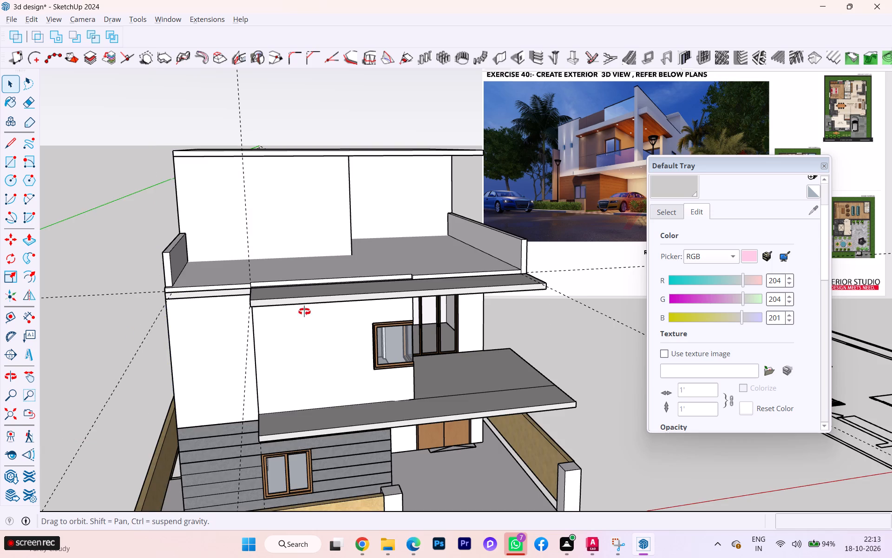
middle_drag(304, 312, 348, 373)
scroll(290, 345, up, 2)
scroll(290, 344, down, 1)
scroll(290, 344, up, 3)
scroll(305, 330, down, 2)
middle_drag(298, 316, 279, 284)
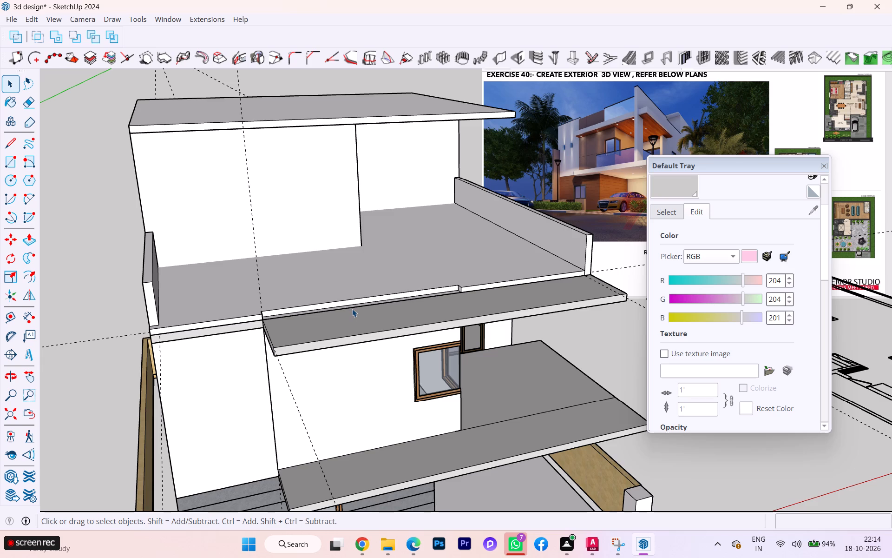
scroll(444, 371, down, 1)
middle_drag(421, 364, 279, 328)
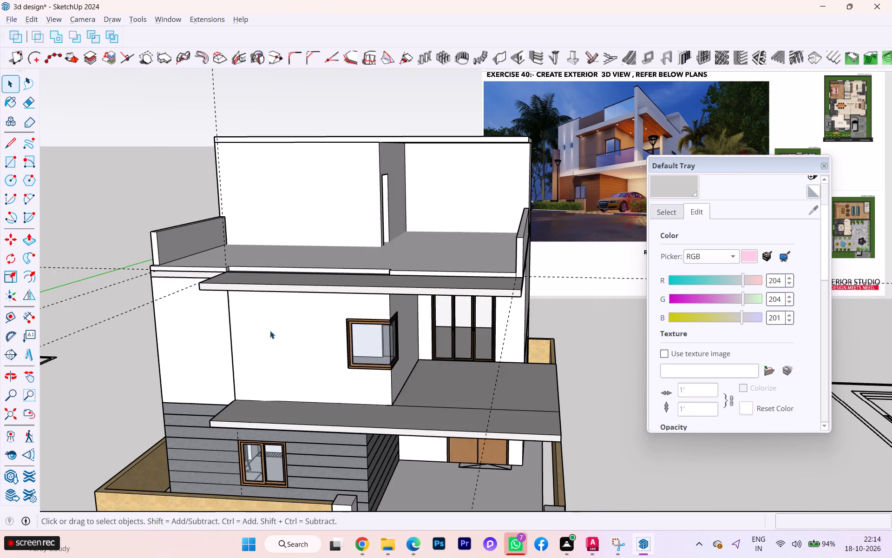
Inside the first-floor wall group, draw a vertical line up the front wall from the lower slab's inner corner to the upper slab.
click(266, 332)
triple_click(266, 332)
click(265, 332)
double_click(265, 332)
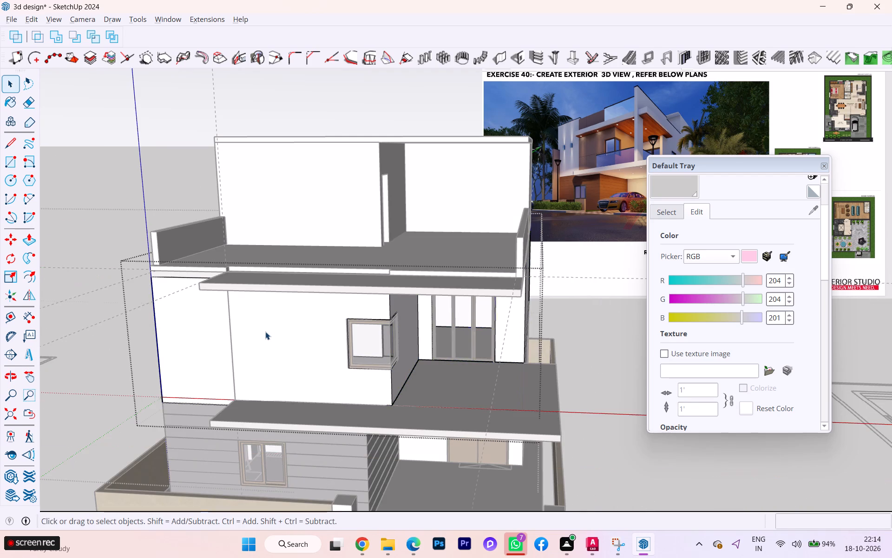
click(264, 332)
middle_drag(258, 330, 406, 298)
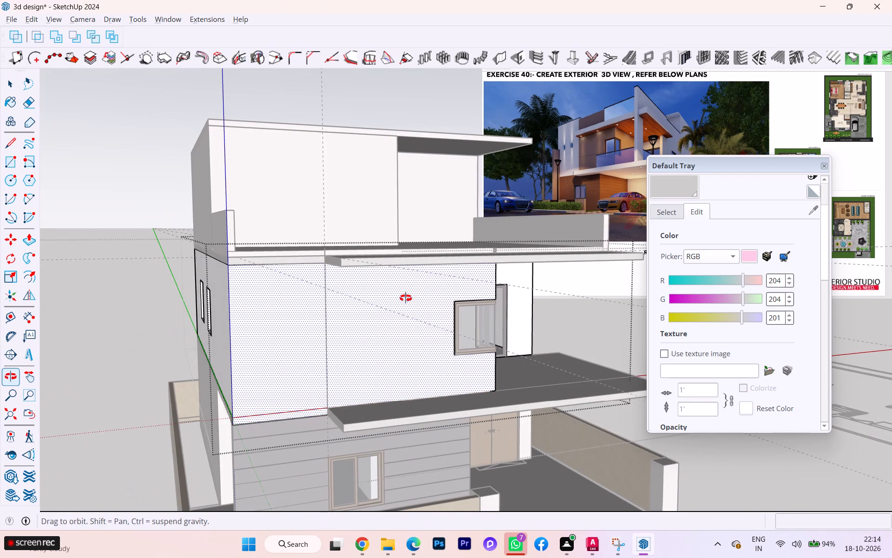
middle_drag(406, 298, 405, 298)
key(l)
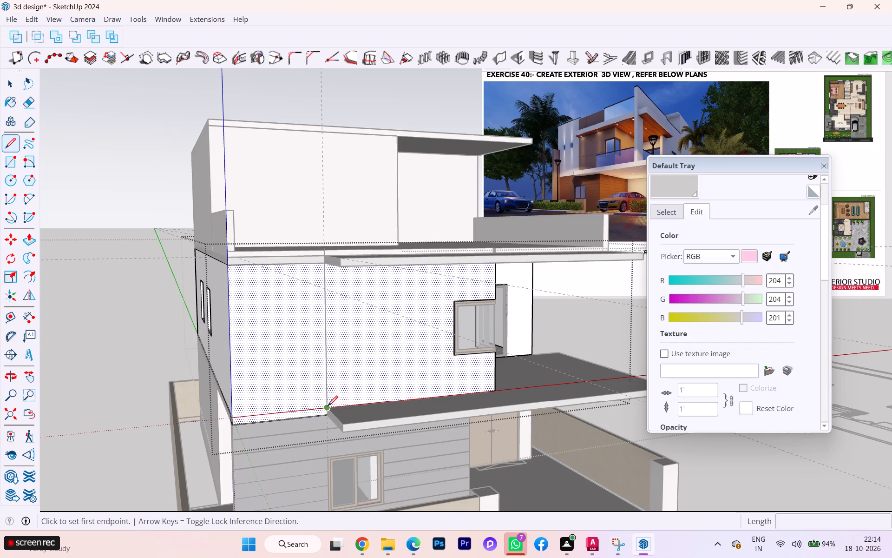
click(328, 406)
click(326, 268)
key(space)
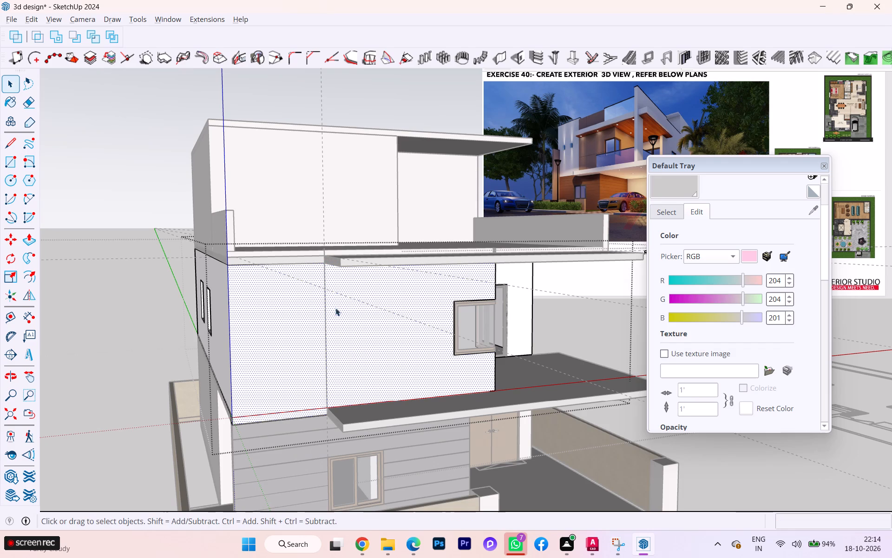
Select the first-floor front wall's face on both sides of the vertical line to check whether it is divided.
click(357, 337)
scroll(391, 332, down, 1)
middle_drag(391, 332, 313, 344)
double_click(317, 343)
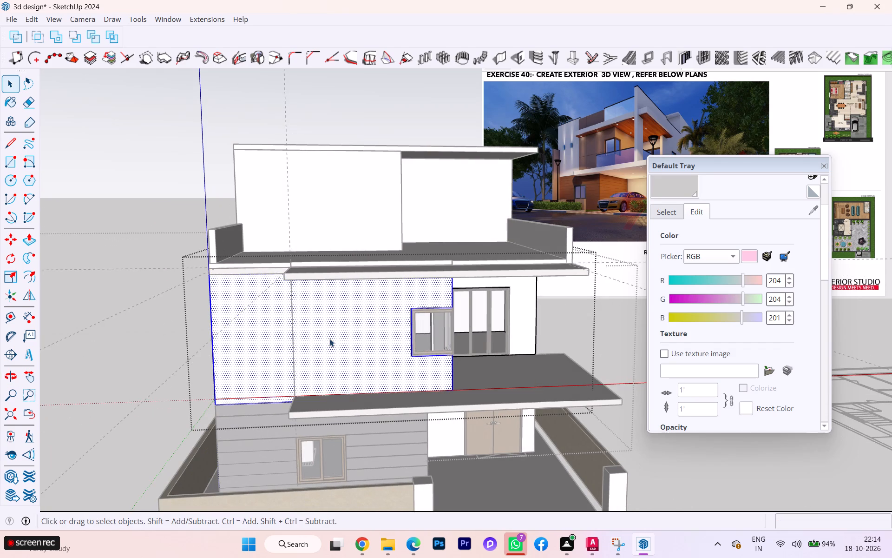
click(333, 338)
scroll(295, 340, up, 1)
scroll(295, 340, down, 2)
scroll(295, 340, up, 4)
double_click(304, 345)
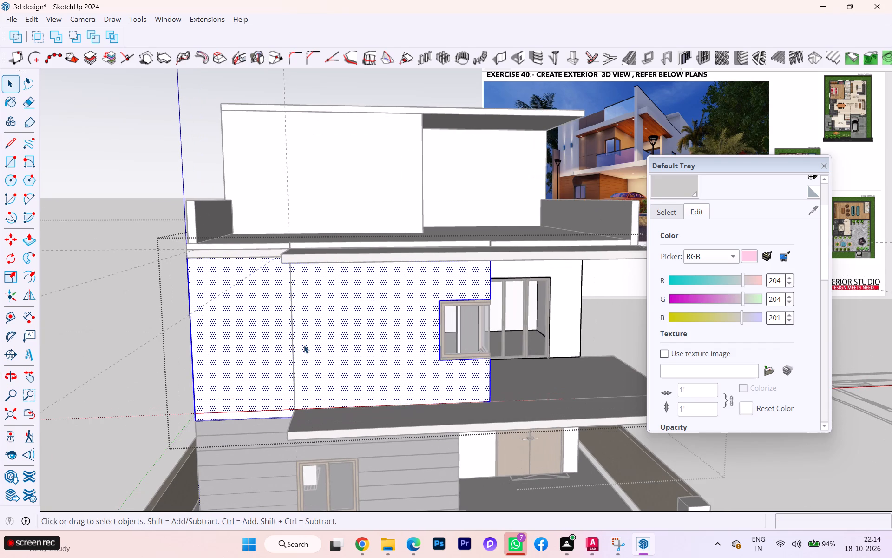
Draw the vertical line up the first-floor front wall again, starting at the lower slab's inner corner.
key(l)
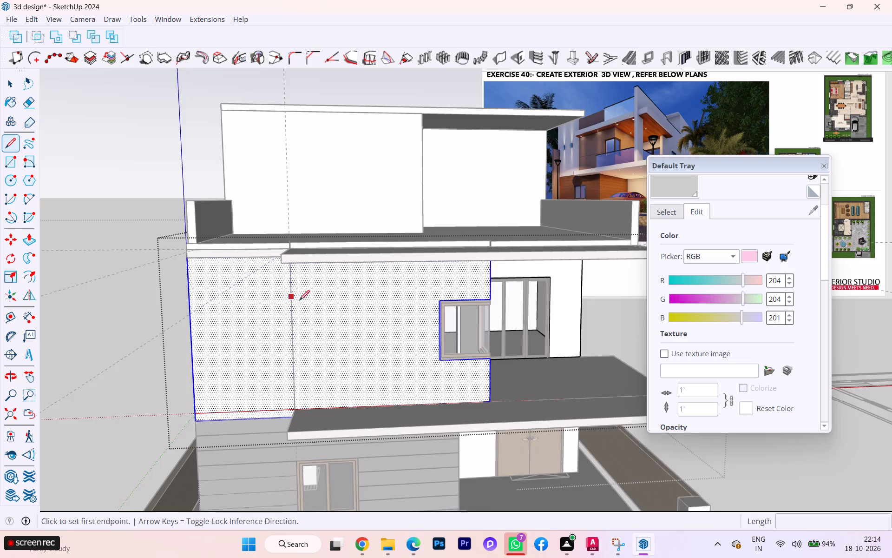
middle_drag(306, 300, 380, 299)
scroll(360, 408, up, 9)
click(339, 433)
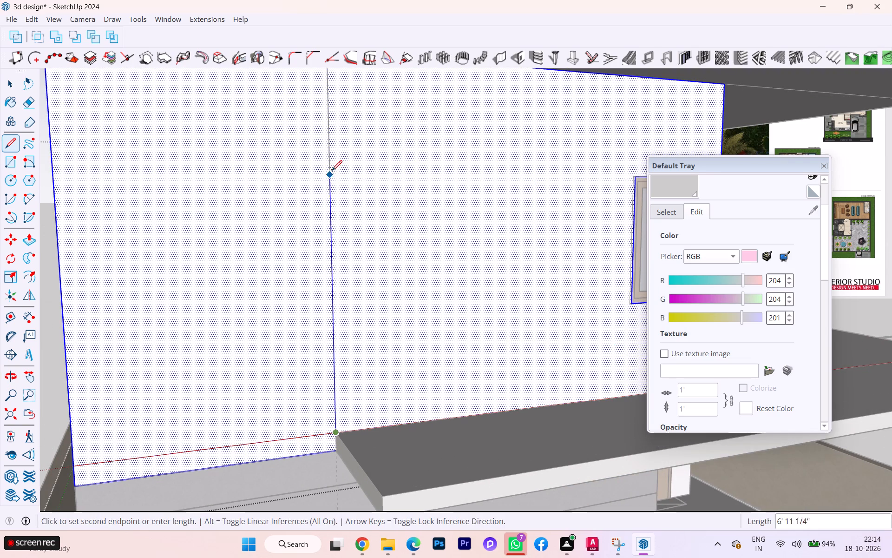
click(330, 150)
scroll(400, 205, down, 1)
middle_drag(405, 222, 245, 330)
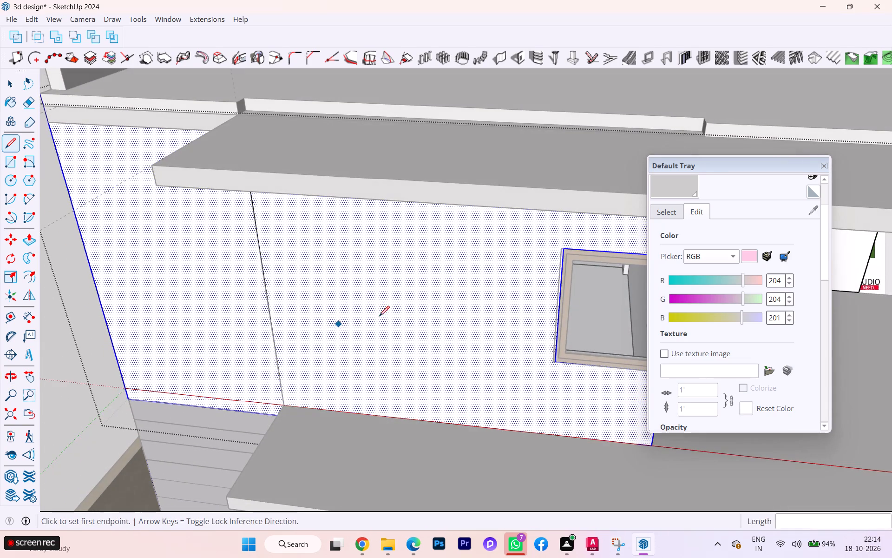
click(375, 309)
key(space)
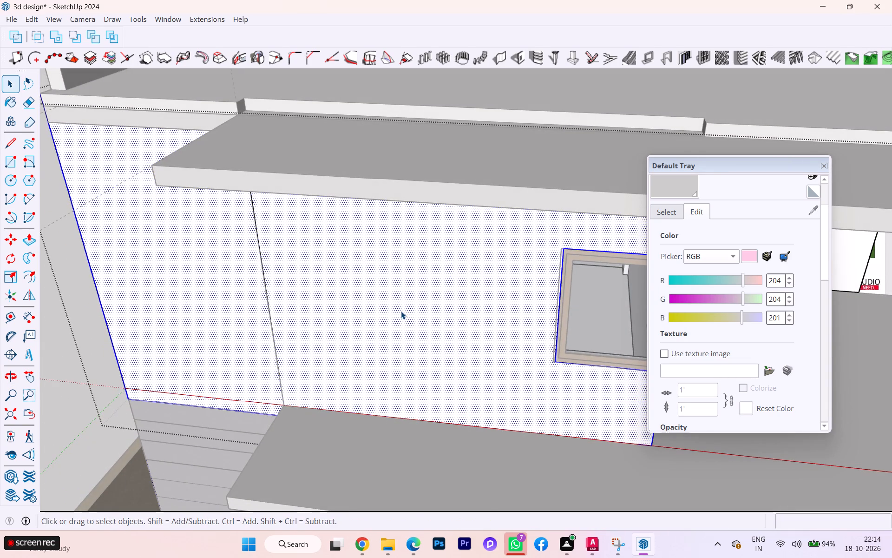
Check the division of the first-floor front wall's face by selecting it from several sides, and leave the group.
double_click(401, 311)
click(388, 311)
click(377, 298)
middle_drag(394, 269, 395, 253)
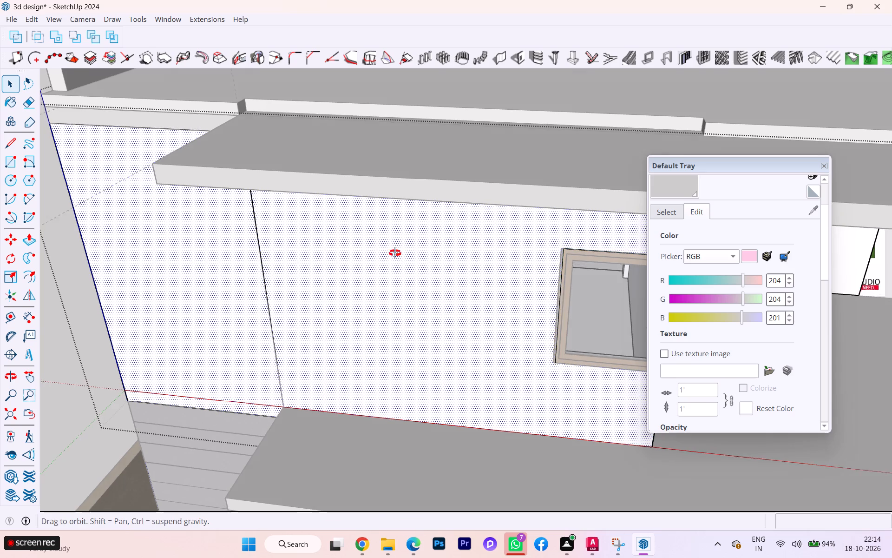
middle_drag(395, 253, 381, 174)
scroll(375, 172, down, 1)
scroll(341, 196, down, 9)
middle_drag(350, 282, 264, 300)
click(446, 271)
key(space)
click(363, 320)
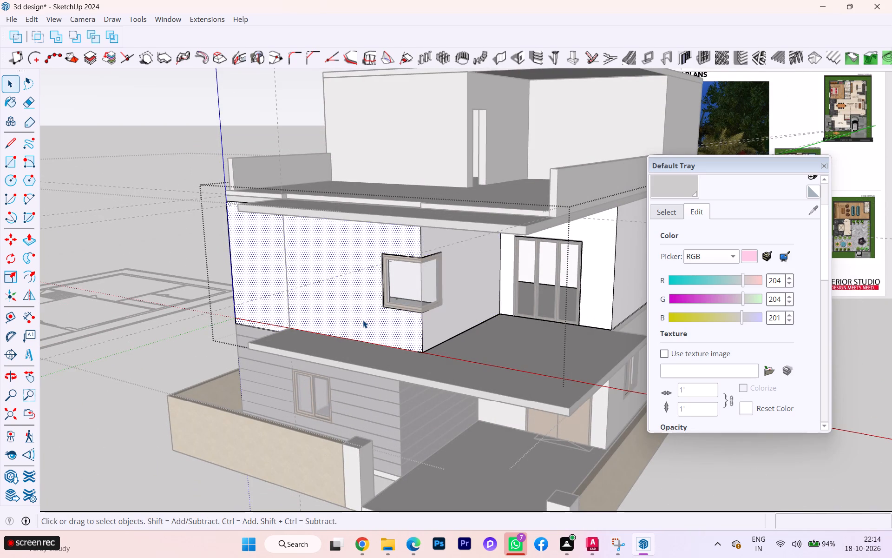
scroll(328, 316, down, 1)
middle_drag(328, 316, 545, 295)
click(195, 315)
scroll(400, 292, up, 1)
scroll(400, 292, down, 1)
scroll(400, 292, up, 2)
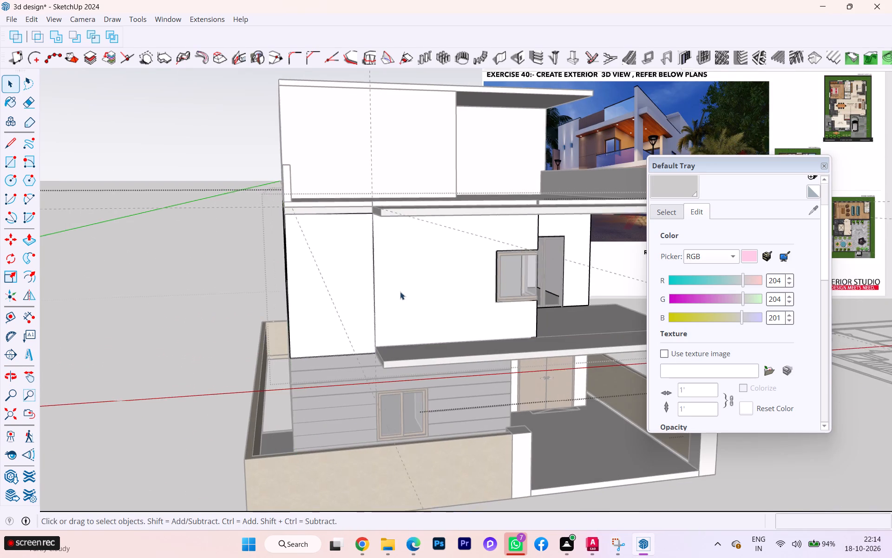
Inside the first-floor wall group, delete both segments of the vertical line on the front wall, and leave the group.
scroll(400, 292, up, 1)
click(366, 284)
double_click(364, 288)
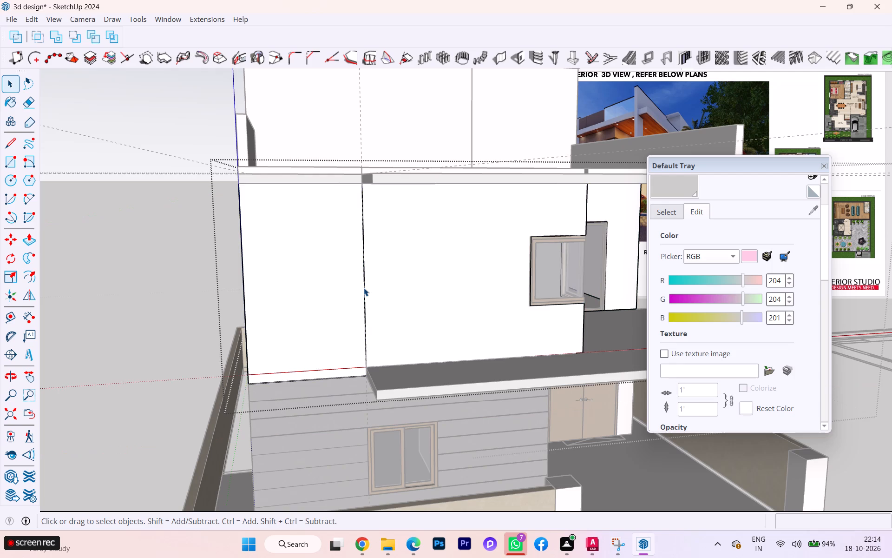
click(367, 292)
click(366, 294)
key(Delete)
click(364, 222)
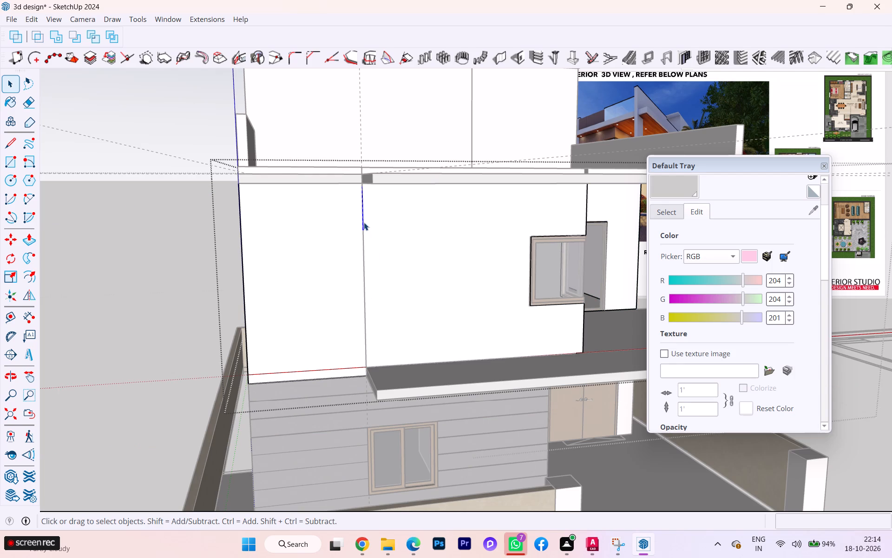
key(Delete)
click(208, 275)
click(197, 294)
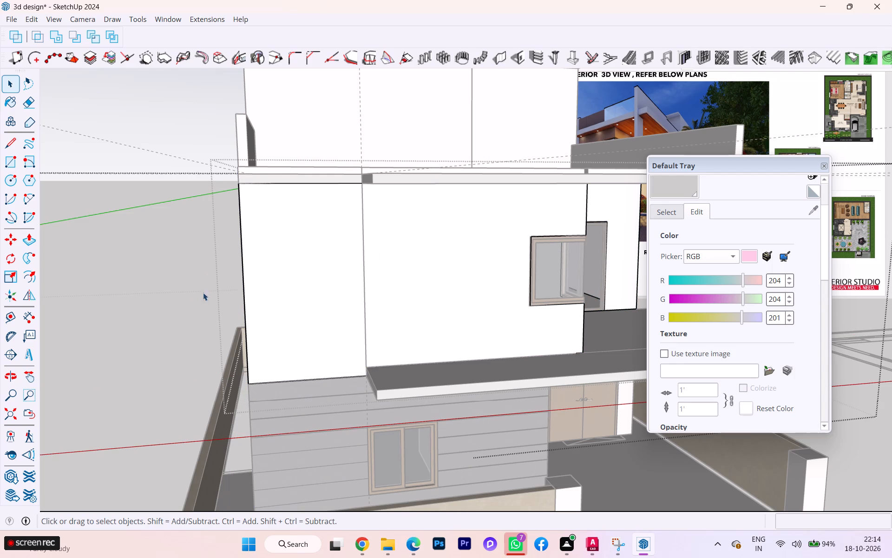
Reopen the first-floor wall group and examine its connected geometry and the front face around the remaining vertical line.
triple_click(330, 293)
click(331, 293)
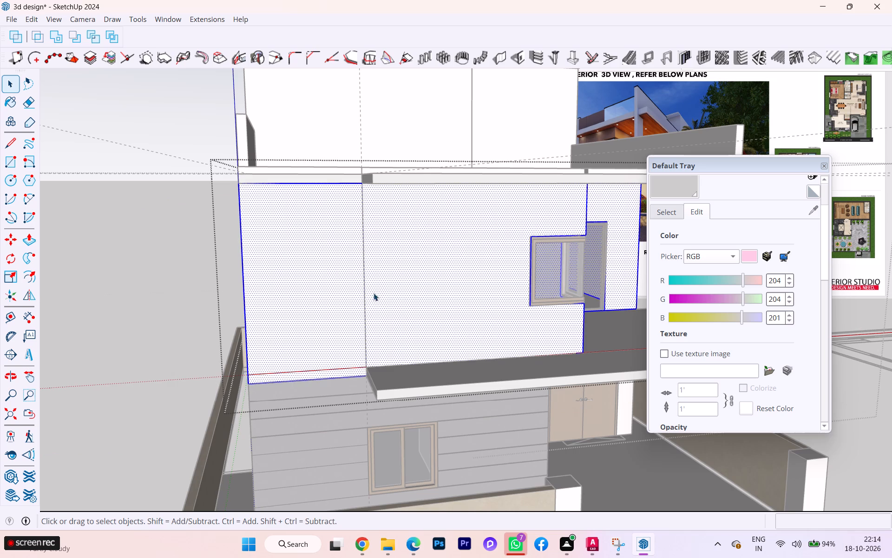
scroll(373, 295, up, 13)
click(346, 324)
click(346, 324)
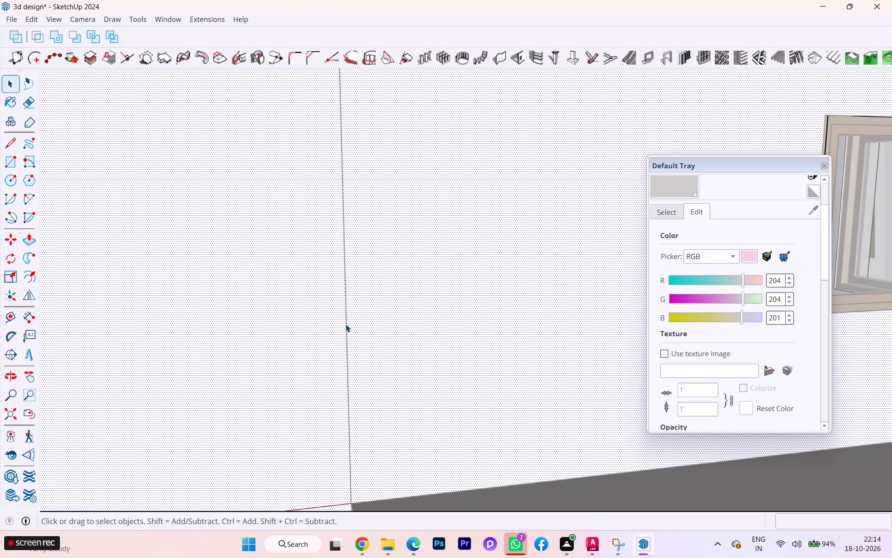
triple_click(347, 332)
scroll(405, 292, down, 7)
scroll(392, 277, up, 2)
scroll(389, 278, down, 7)
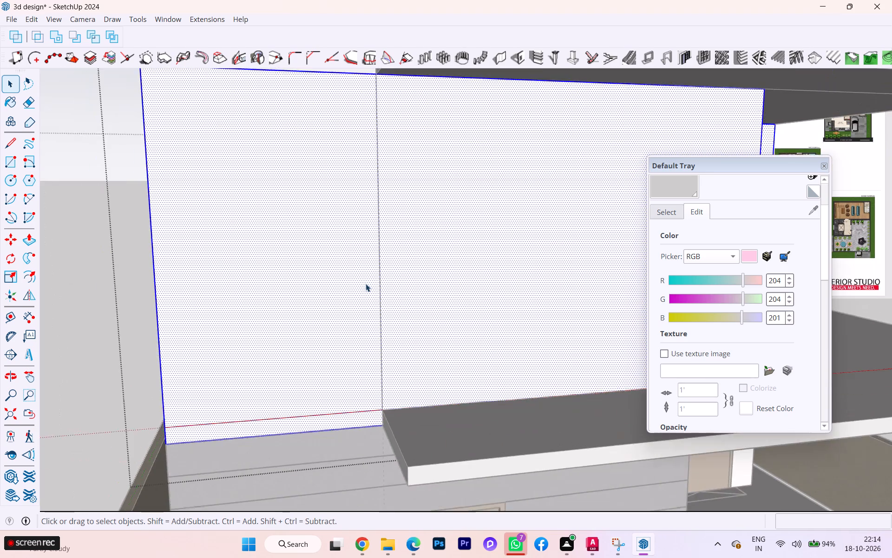
scroll(366, 284, down, 5)
scroll(361, 292, up, 3)
scroll(361, 293, down, 1)
scroll(362, 295, up, 1)
scroll(362, 295, down, 6)
scroll(393, 303, up, 1)
scroll(409, 302, down, 1)
scroll(411, 302, up, 1)
middle_drag(417, 301, 210, 342)
scroll(446, 301, down, 1)
middle_drag(446, 302, 331, 320)
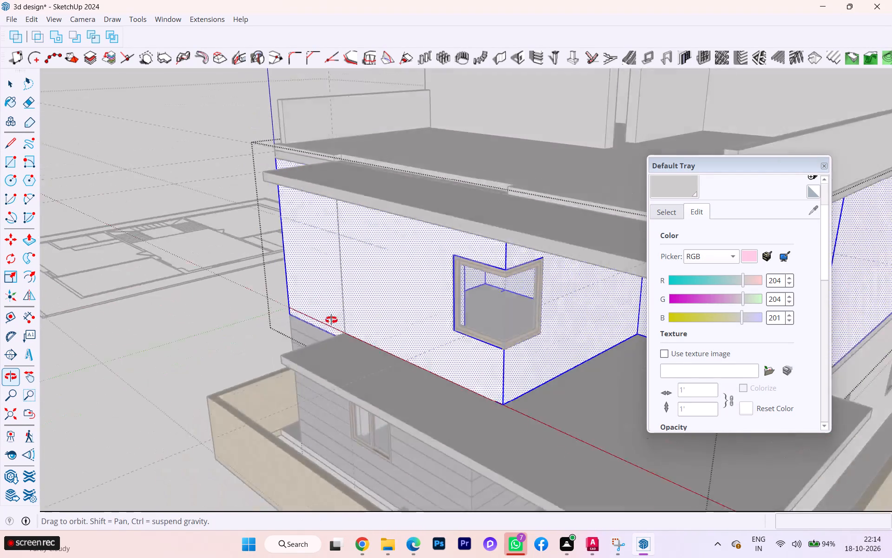
middle_drag(331, 320, 333, 303)
scroll(416, 301, down, 2)
double_click(402, 302)
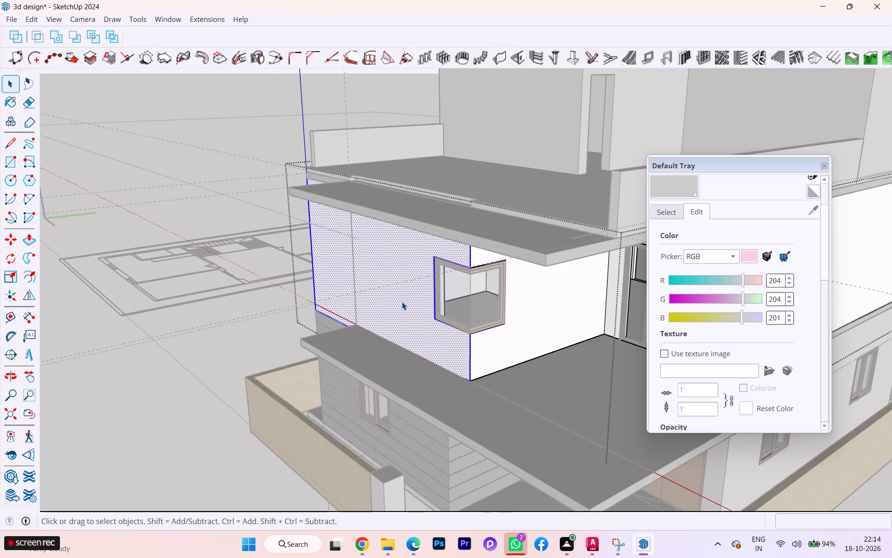
Draw a vertical line about 8' 6" long on the first-floor front wall from the lower slab's inner corner and extend it to the wall's top edge.
middle_drag(410, 302, 439, 303)
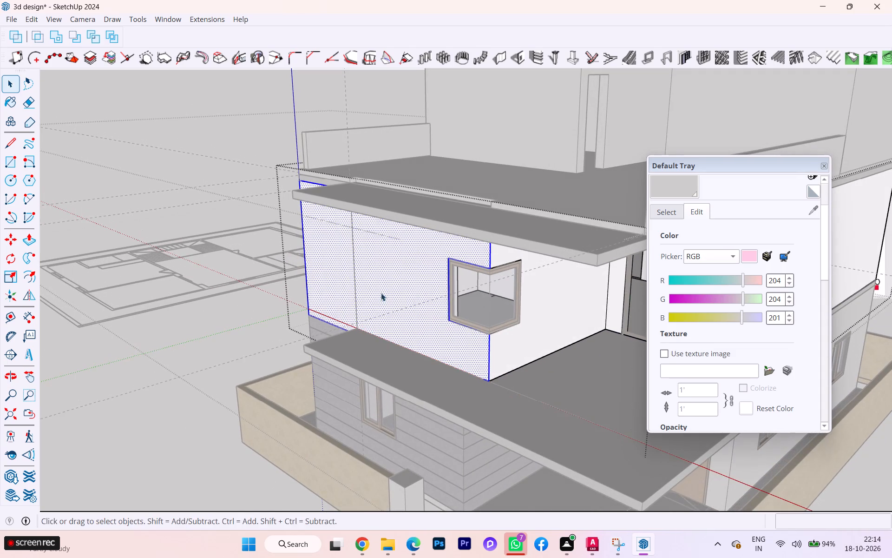
scroll(380, 294, down, 1)
middle_drag(390, 295, 531, 300)
key(l)
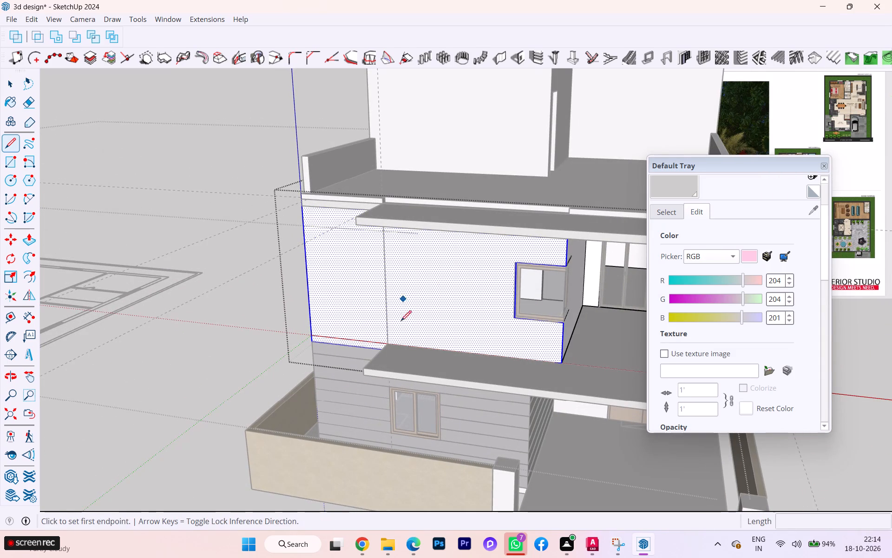
click(387, 343)
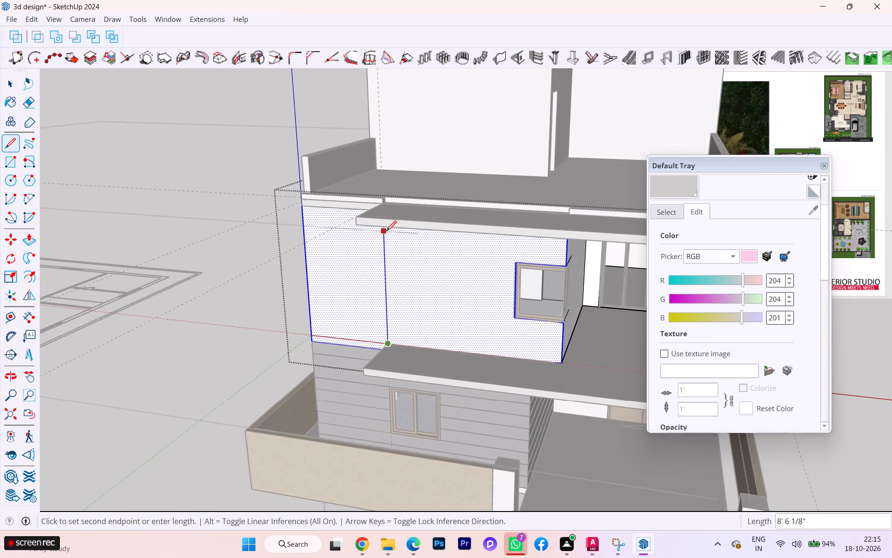
key(Up)
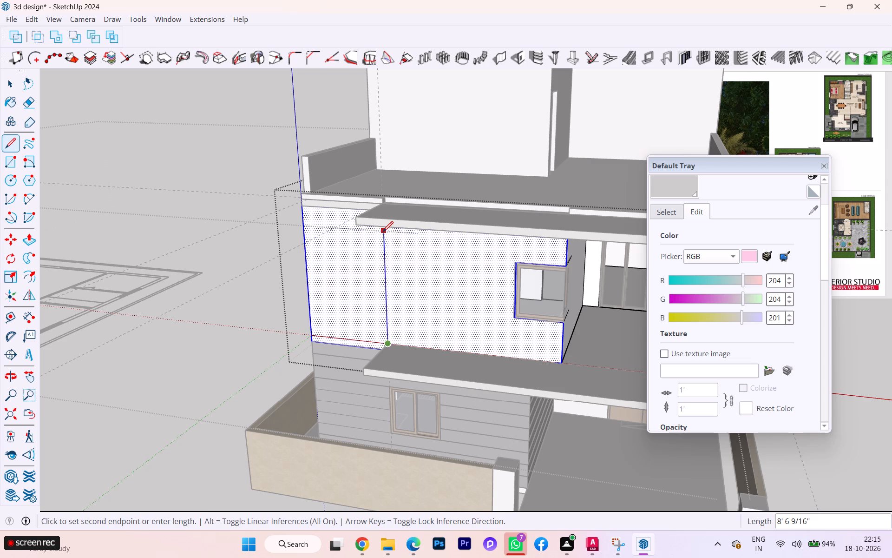
click(383, 229)
middle_drag(400, 244, 467, 175)
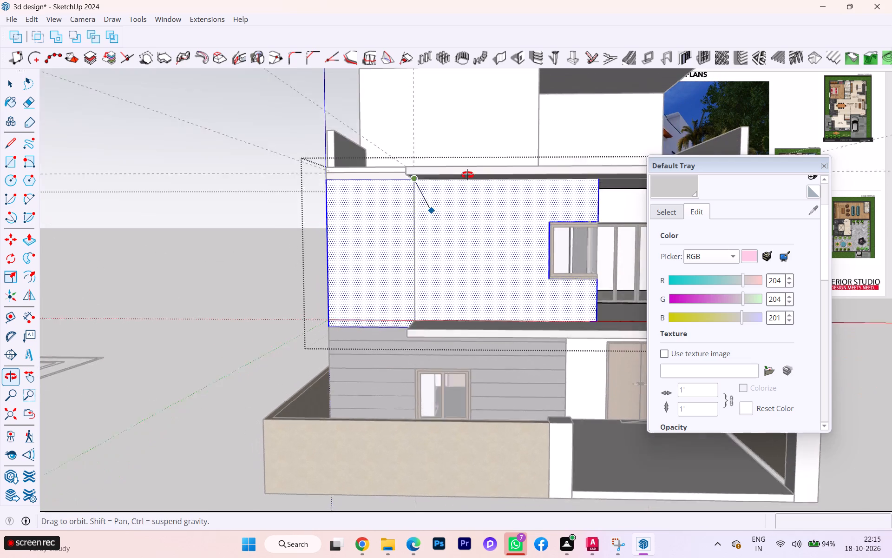
middle_drag(467, 175, 485, 156)
scroll(447, 168, up, 4)
scroll(424, 173, down, 2)
scroll(424, 173, up, 2)
scroll(424, 173, down, 1)
scroll(424, 173, up, 3)
scroll(423, 173, down, 1)
scroll(422, 173, up, 2)
scroll(415, 172, down, 1)
scroll(415, 172, up, 3)
middle_drag(443, 172, 554, 178)
scroll(444, 171, down, 1)
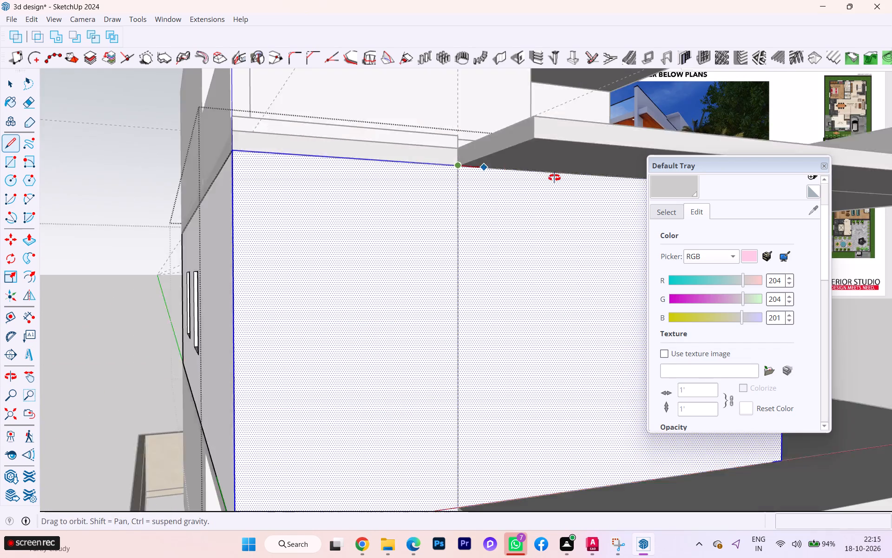
middle_drag(554, 178, 567, 204)
click(462, 156)
key(space)
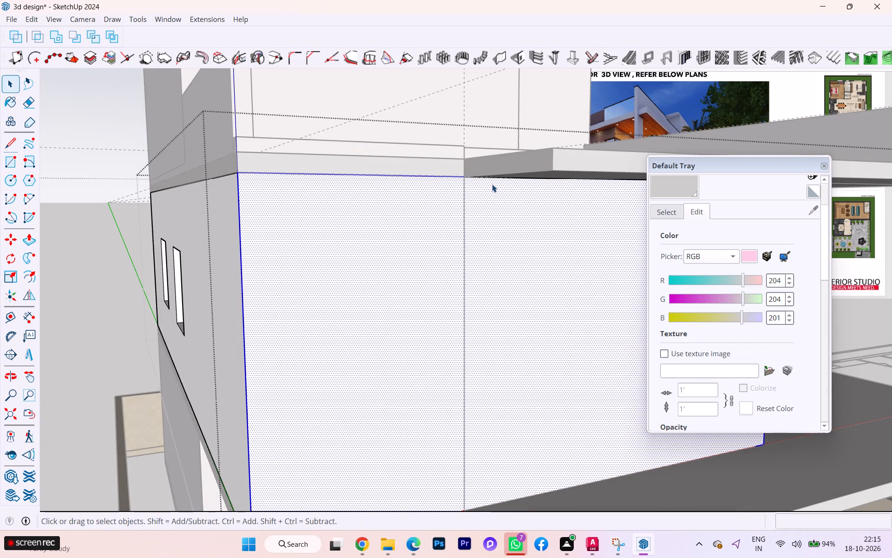
Select the first-floor front wall's face again and examine the line's top end and the wall's division from several sides.
scroll(492, 185, up, 1)
scroll(492, 185, down, 2)
scroll(492, 185, up, 1)
click(499, 207)
middle_drag(512, 199, 368, 187)
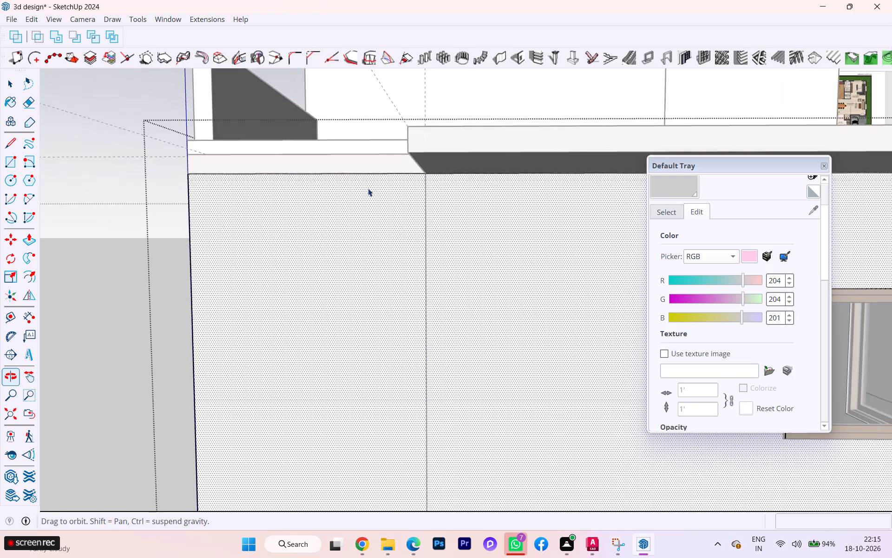
click(478, 187)
click(478, 186)
scroll(410, 197, down, 3)
scroll(390, 205, up, 2)
scroll(369, 220, down, 7)
scroll(334, 246, up, 1)
scroll(334, 246, down, 1)
middle_drag(410, 247, 223, 300)
scroll(385, 231, down, 3)
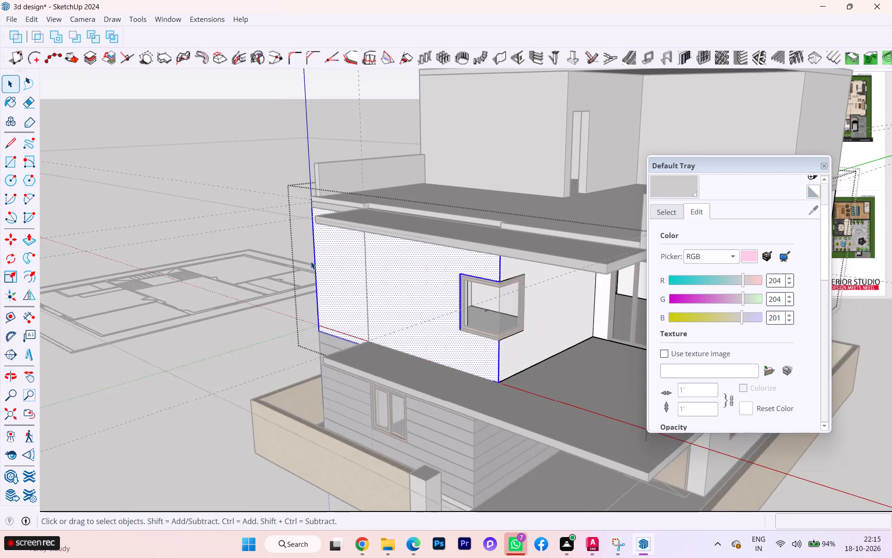
scroll(305, 265, down, 5)
scroll(302, 268, up, 1)
scroll(302, 269, down, 1)
scroll(288, 296, up, 2)
scroll(289, 297, down, 2)
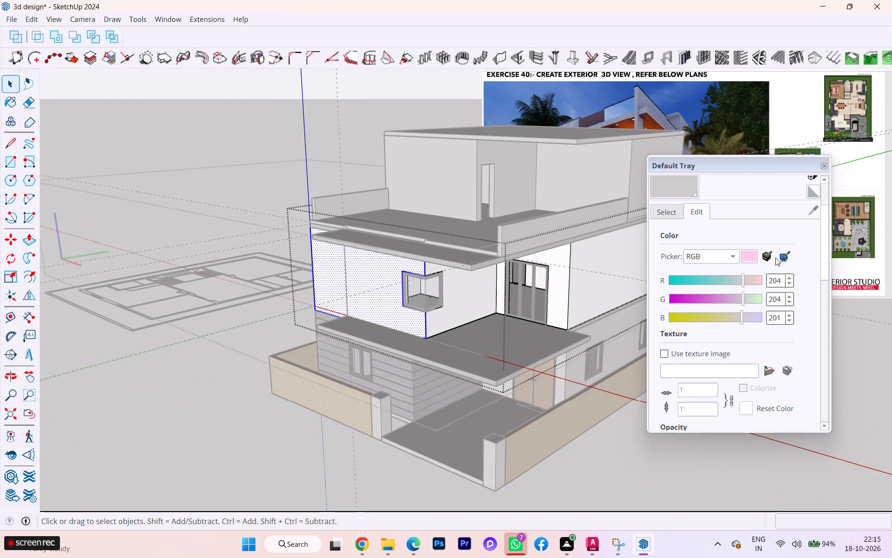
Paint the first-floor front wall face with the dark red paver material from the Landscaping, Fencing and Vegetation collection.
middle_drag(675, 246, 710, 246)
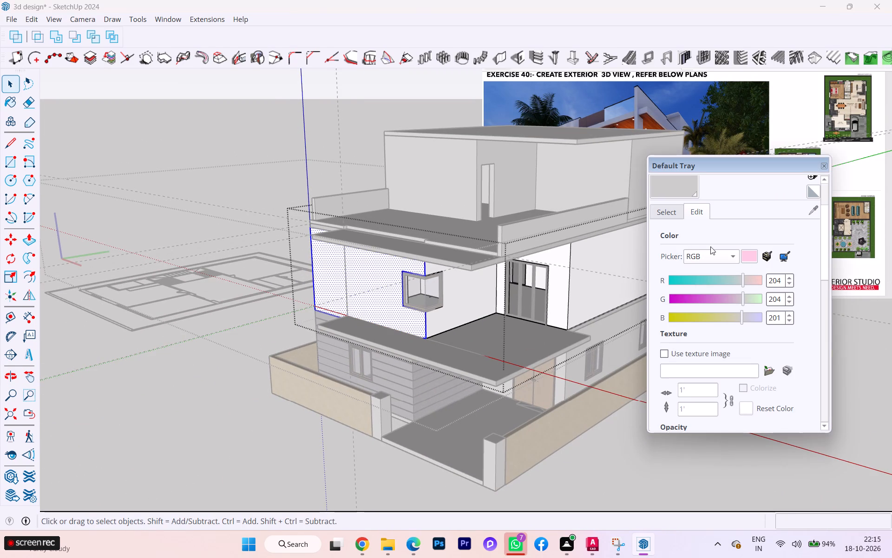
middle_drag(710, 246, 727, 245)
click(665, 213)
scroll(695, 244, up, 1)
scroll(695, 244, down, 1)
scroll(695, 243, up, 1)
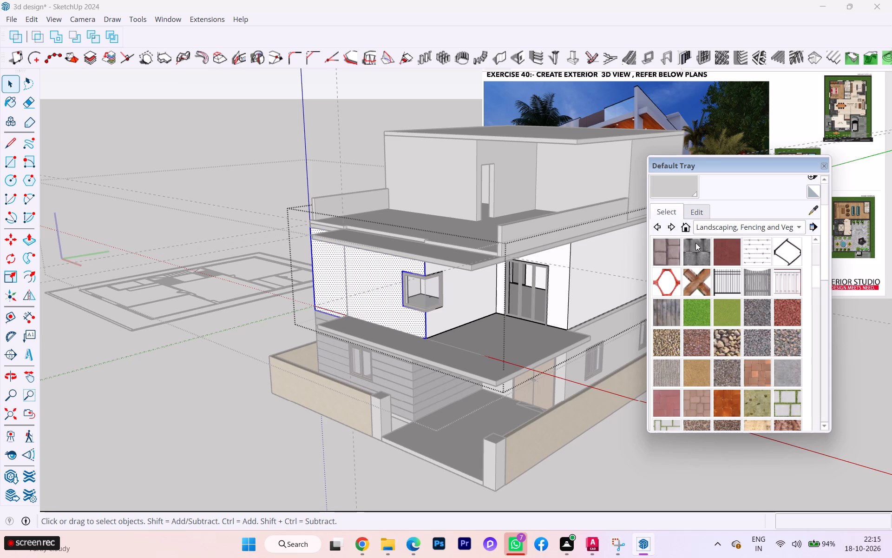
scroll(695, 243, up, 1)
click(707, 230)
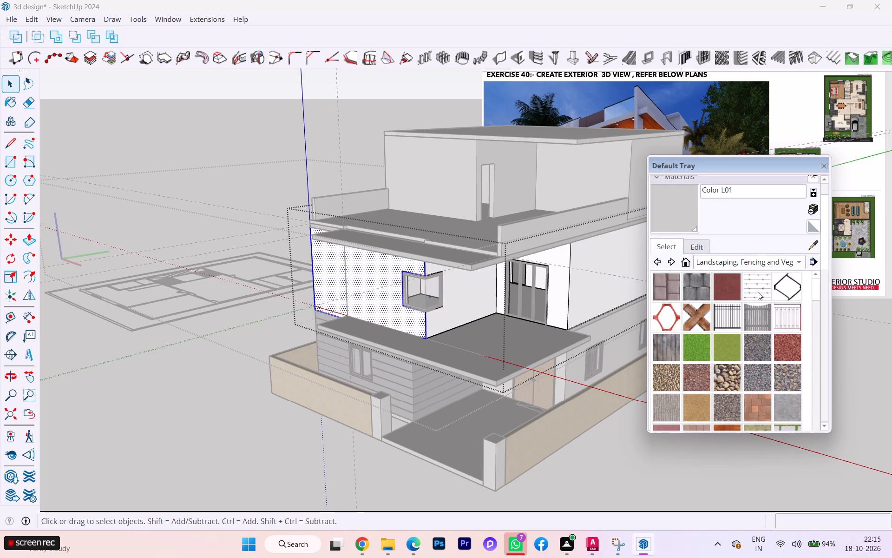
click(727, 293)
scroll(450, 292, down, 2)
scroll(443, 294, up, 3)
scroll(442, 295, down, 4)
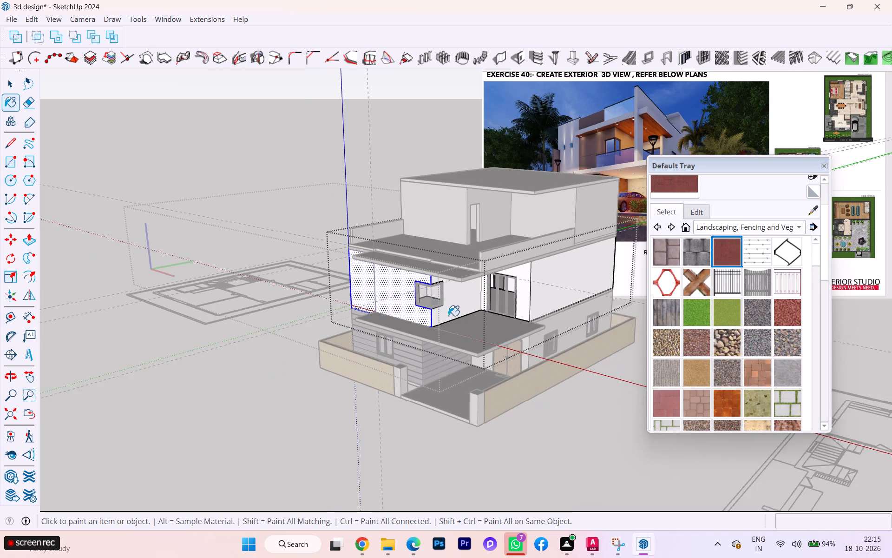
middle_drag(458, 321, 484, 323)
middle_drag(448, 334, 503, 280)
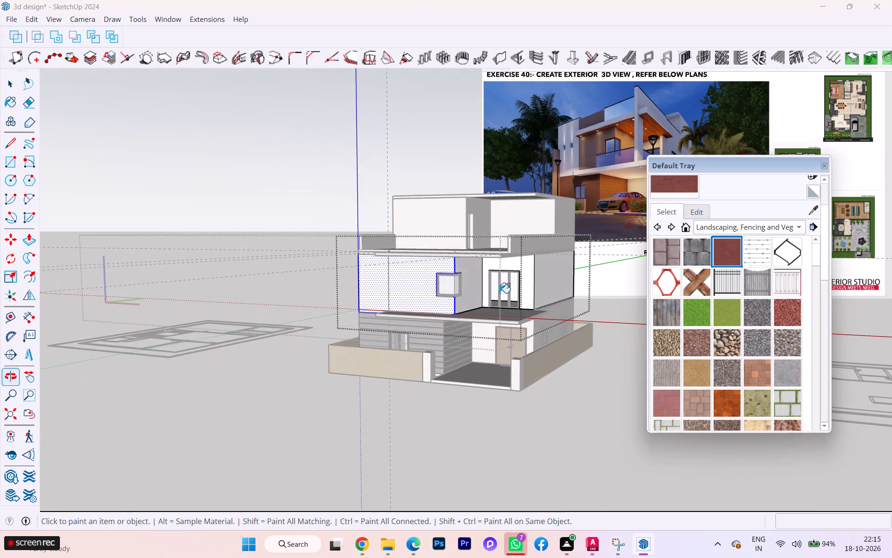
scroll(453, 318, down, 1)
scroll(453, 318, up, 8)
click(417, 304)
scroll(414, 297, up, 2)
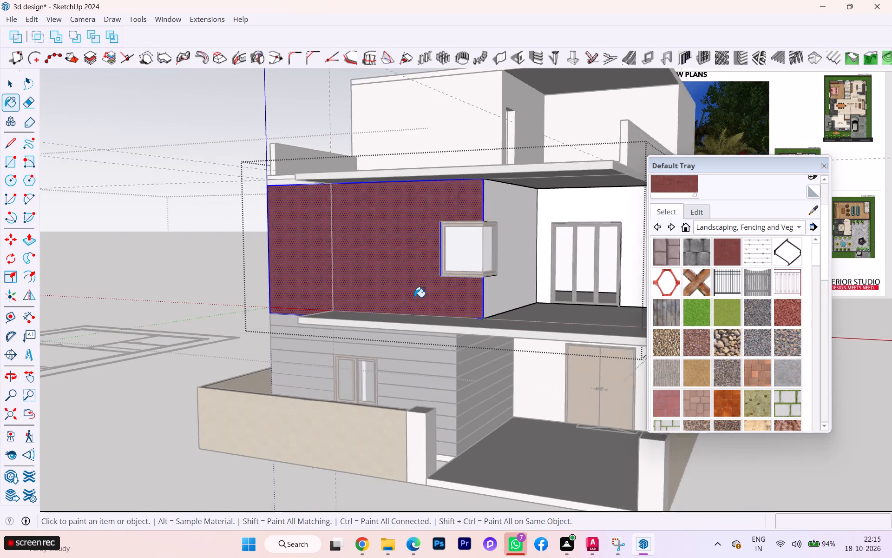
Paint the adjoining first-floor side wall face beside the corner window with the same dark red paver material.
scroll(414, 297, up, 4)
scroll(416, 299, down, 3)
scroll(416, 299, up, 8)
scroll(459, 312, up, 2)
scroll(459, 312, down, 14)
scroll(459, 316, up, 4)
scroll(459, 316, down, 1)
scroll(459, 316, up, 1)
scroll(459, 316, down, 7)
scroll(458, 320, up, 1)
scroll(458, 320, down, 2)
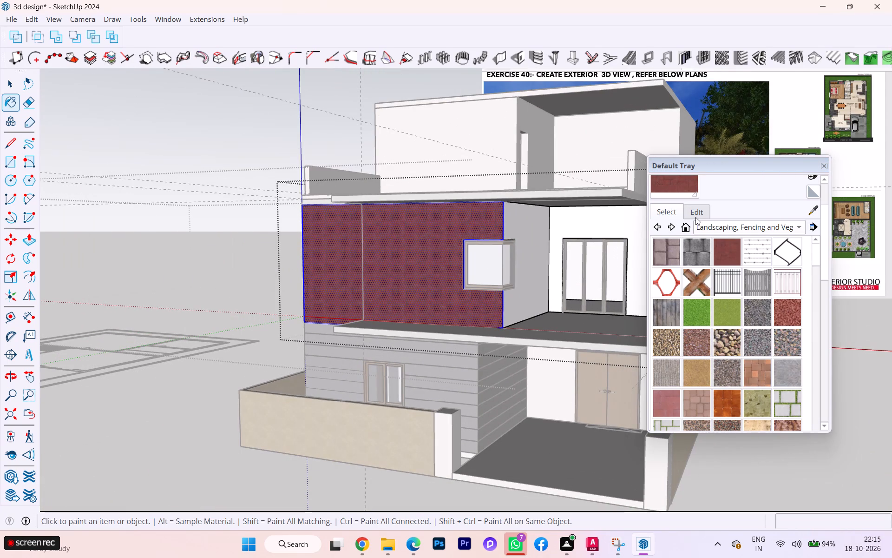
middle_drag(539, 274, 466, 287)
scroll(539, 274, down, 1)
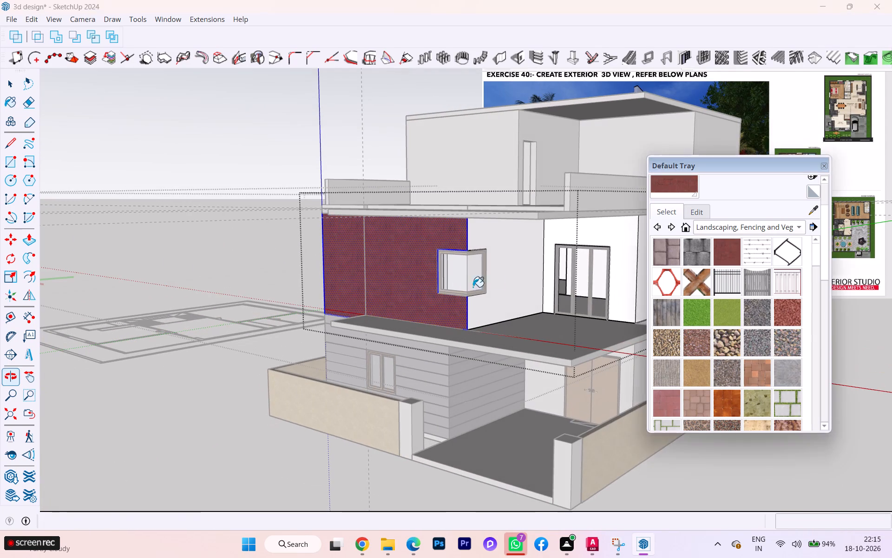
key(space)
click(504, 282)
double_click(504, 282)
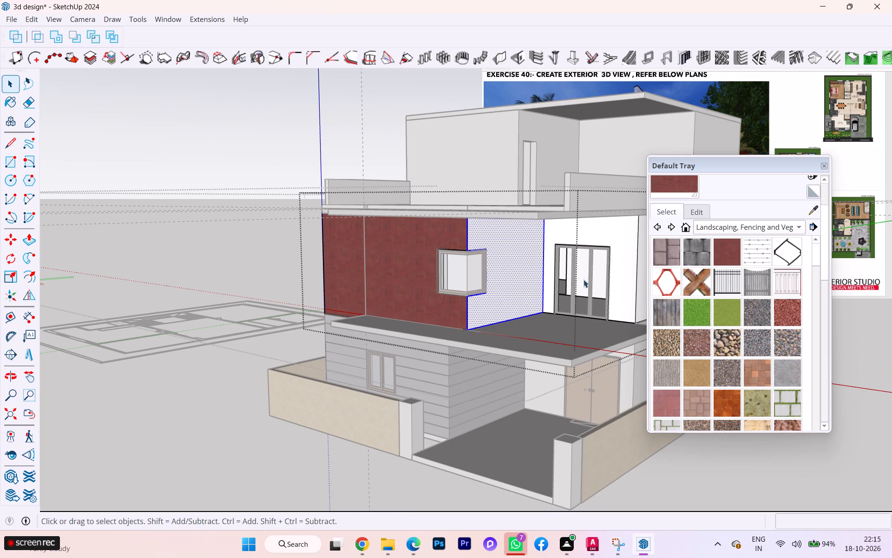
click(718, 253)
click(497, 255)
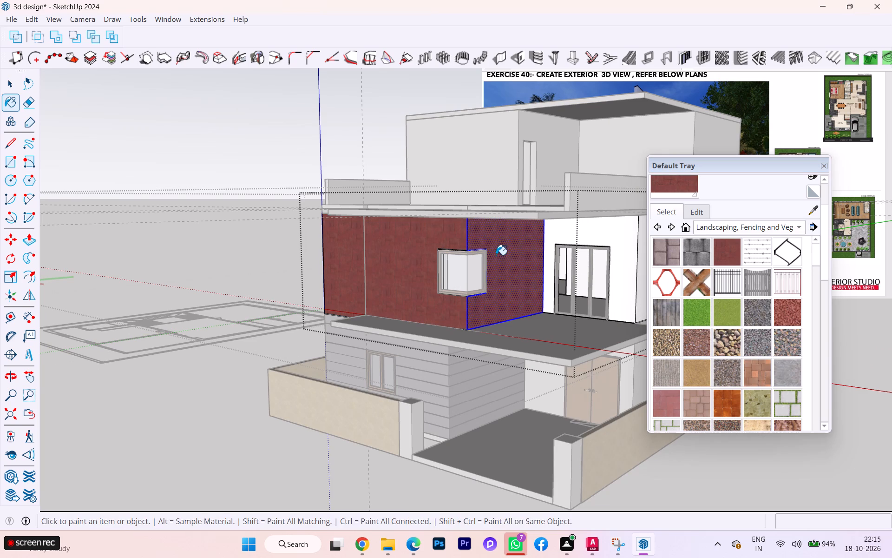
Leave the first-floor wall group and delete the loose vertical line running down the front of the house.
key(space)
scroll(206, 317, up, 3)
click(244, 357)
click(257, 345)
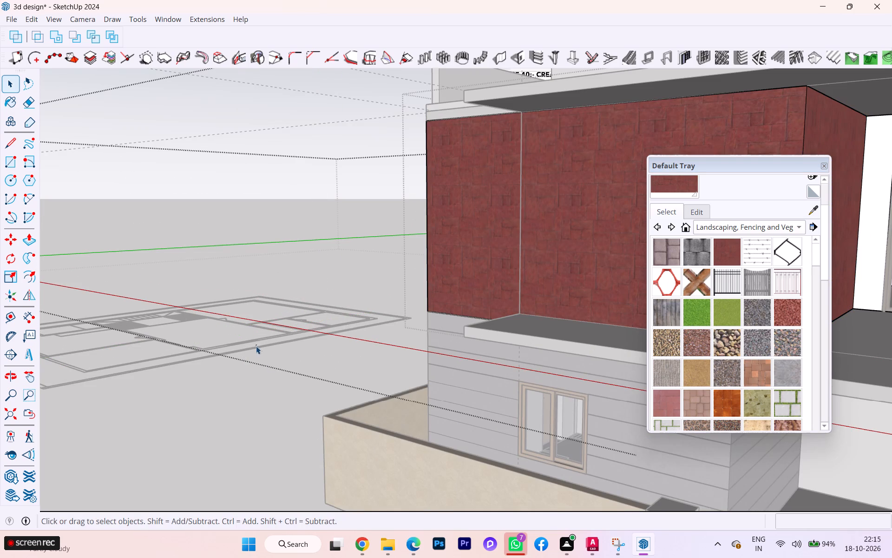
click(525, 297)
double_click(294, 365)
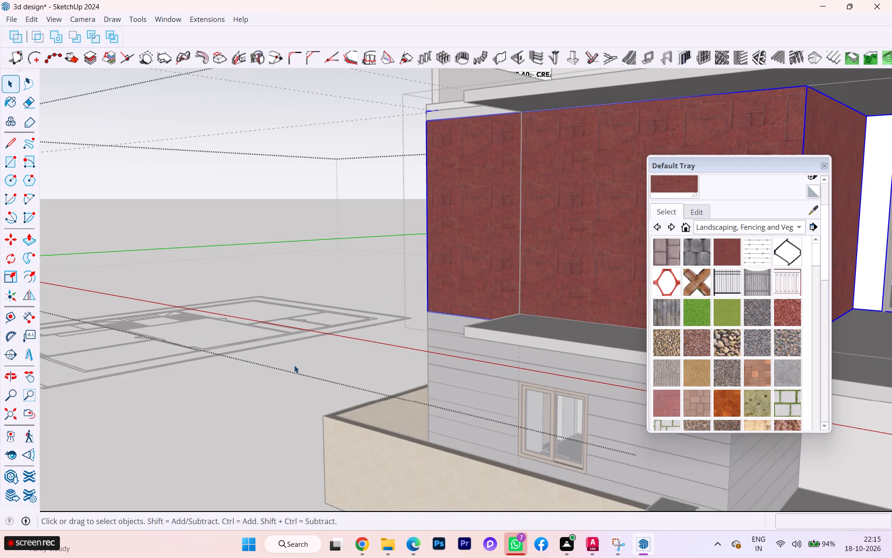
click(291, 371)
click(284, 415)
click(256, 422)
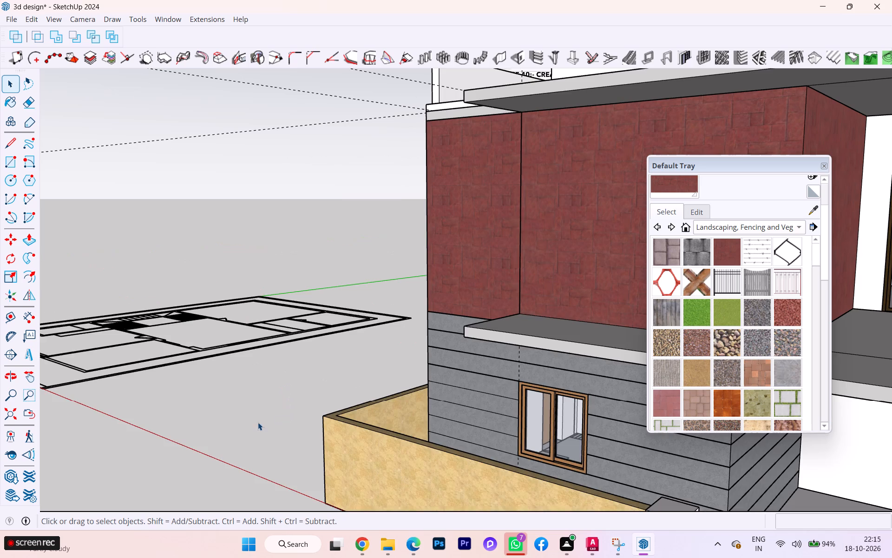
scroll(488, 318, up, 2)
click(527, 273)
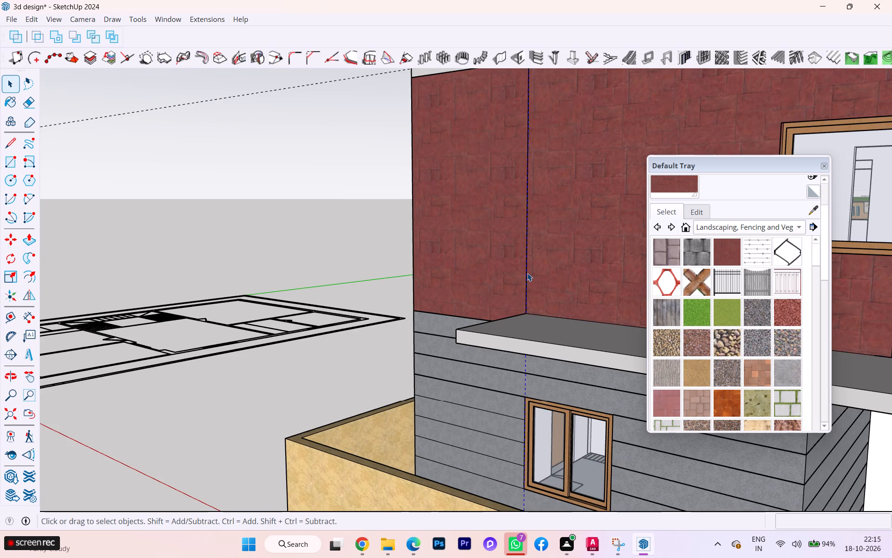
key(Delete)
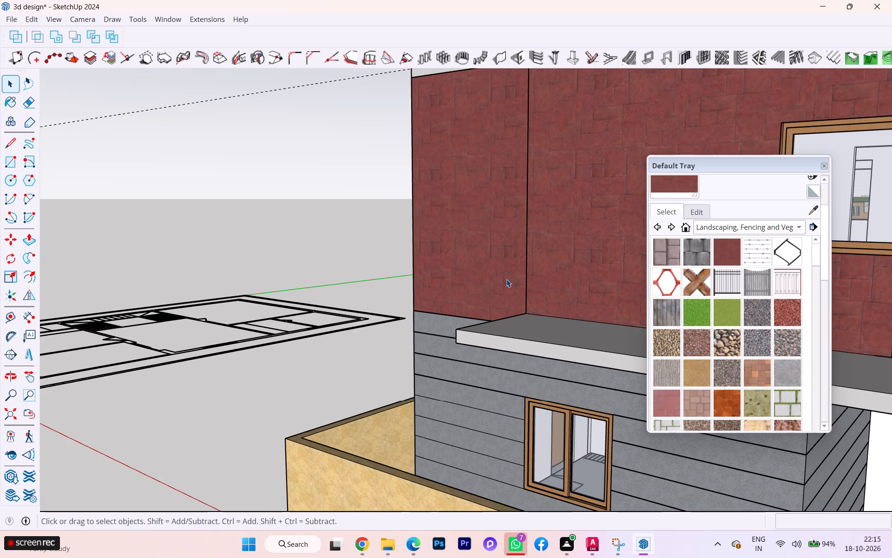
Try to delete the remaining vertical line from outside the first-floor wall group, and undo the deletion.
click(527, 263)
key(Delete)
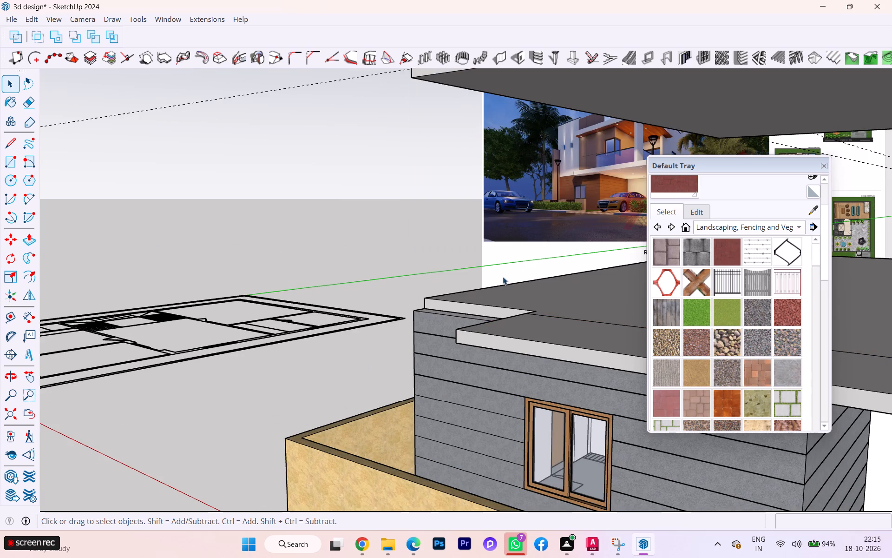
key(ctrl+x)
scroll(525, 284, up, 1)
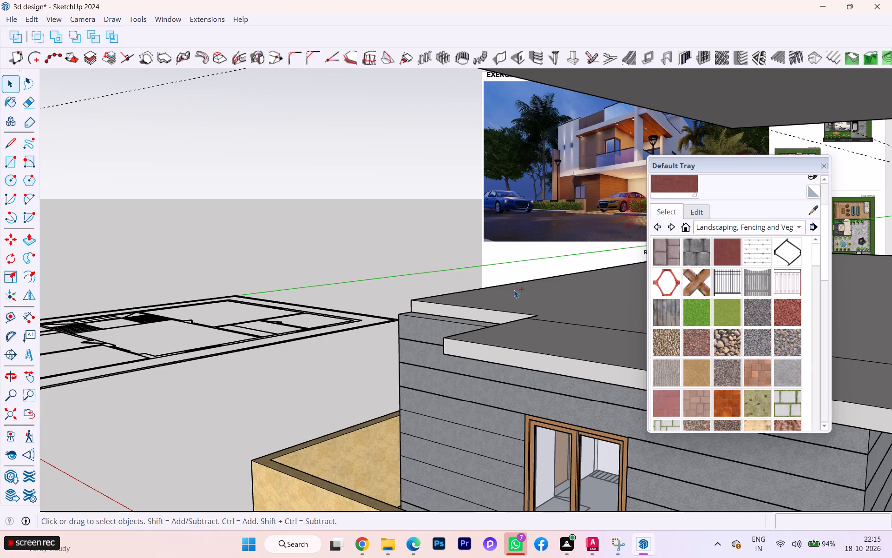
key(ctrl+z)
Open the first-floor wall group and delete the vertical line at its outer level on the front wall.
click(521, 284)
double_click(521, 284)
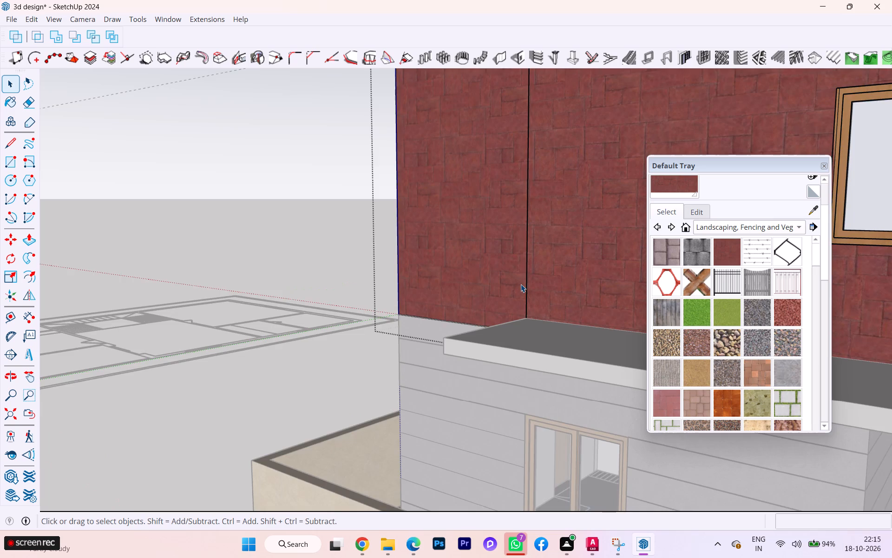
click(529, 276)
click(527, 278)
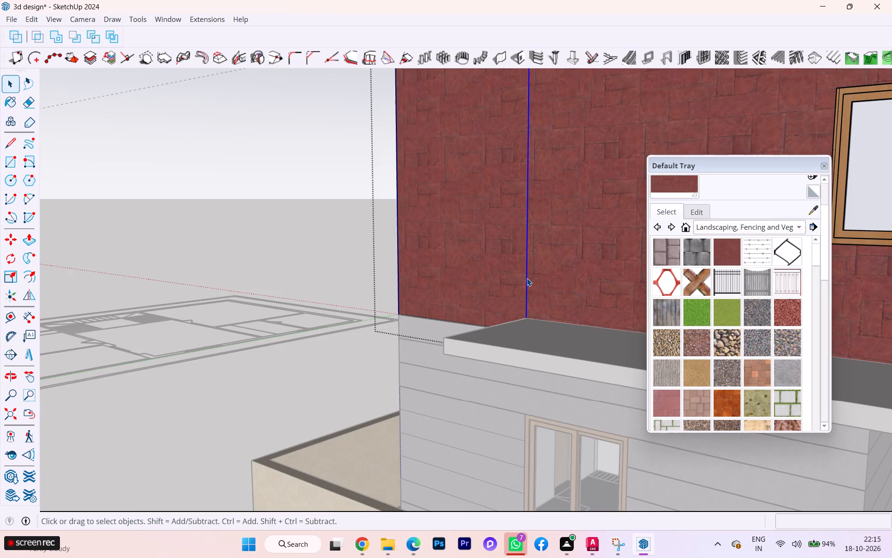
key(Delete)
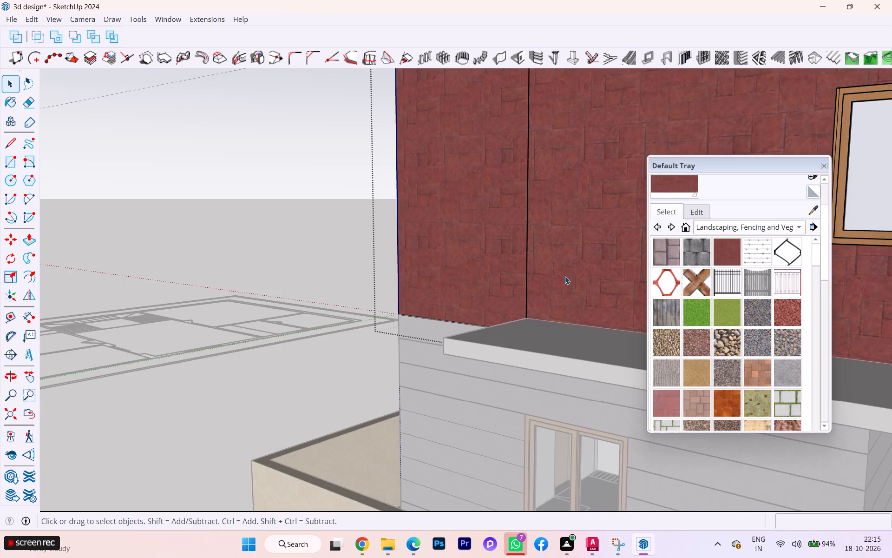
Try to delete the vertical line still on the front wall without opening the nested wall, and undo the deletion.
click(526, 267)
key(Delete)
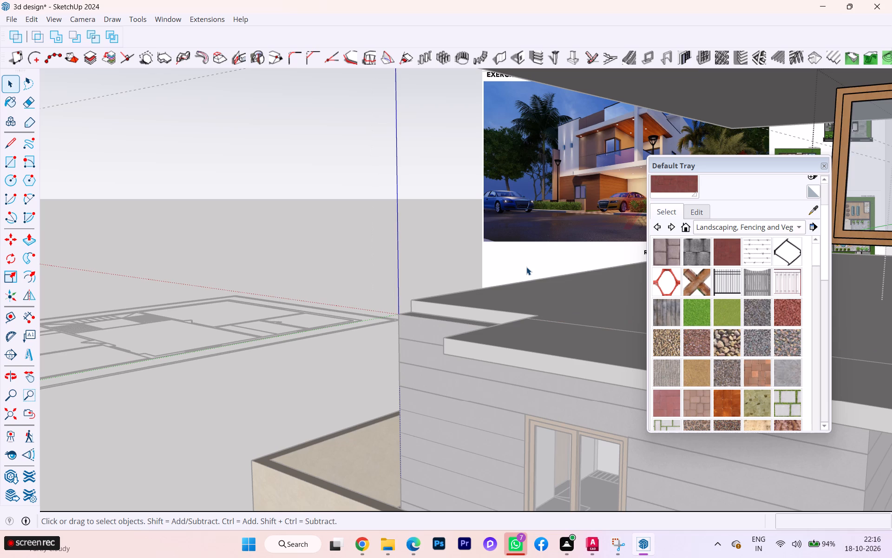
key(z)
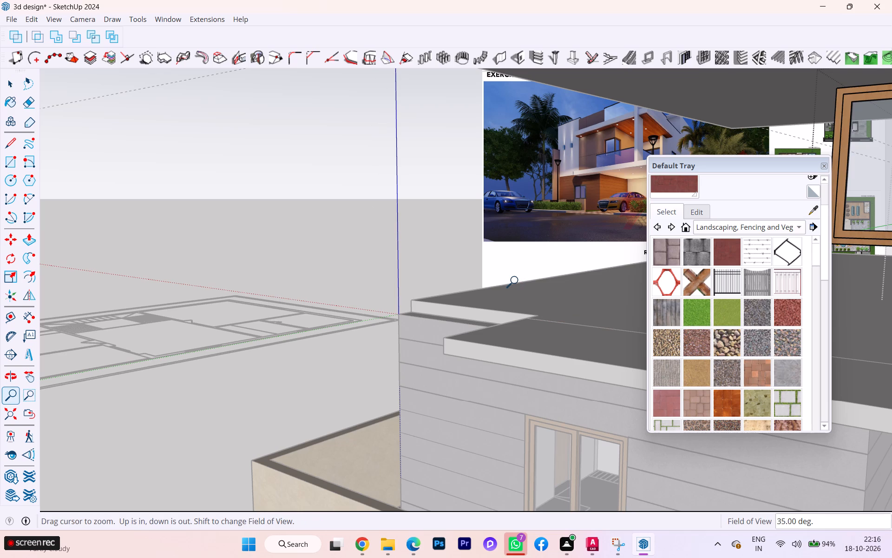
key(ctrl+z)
Open the nested first-floor wall, delete the vertical line dividing its front face, and leave the nested wall.
key(space)
double_click(533, 267)
click(533, 267)
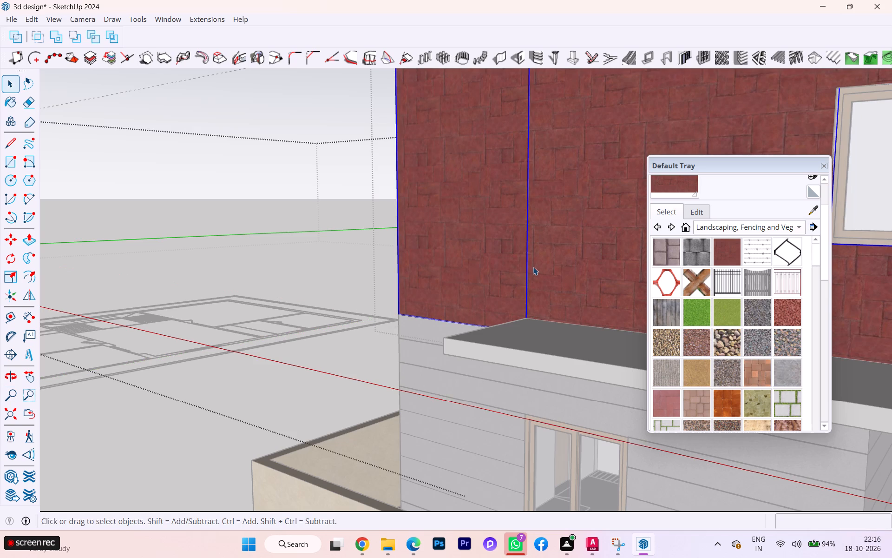
double_click(533, 267)
click(527, 279)
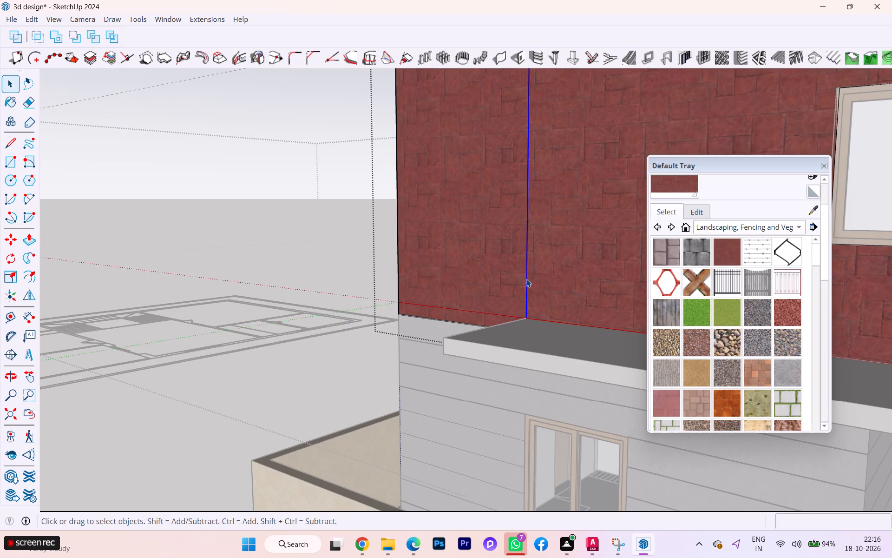
key(Delete)
click(276, 386)
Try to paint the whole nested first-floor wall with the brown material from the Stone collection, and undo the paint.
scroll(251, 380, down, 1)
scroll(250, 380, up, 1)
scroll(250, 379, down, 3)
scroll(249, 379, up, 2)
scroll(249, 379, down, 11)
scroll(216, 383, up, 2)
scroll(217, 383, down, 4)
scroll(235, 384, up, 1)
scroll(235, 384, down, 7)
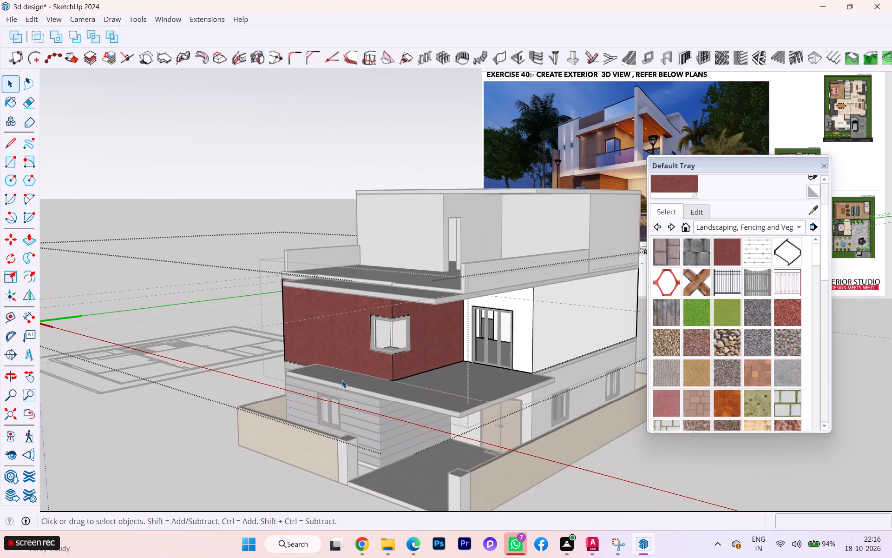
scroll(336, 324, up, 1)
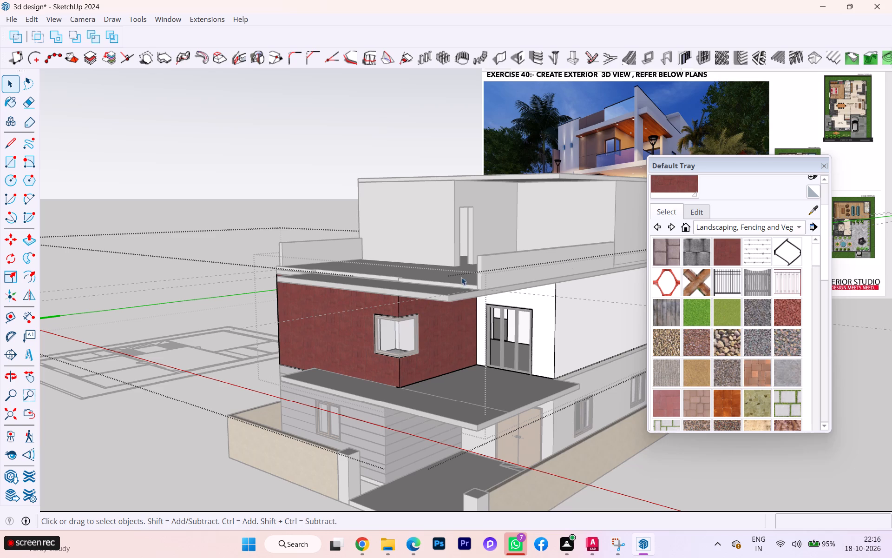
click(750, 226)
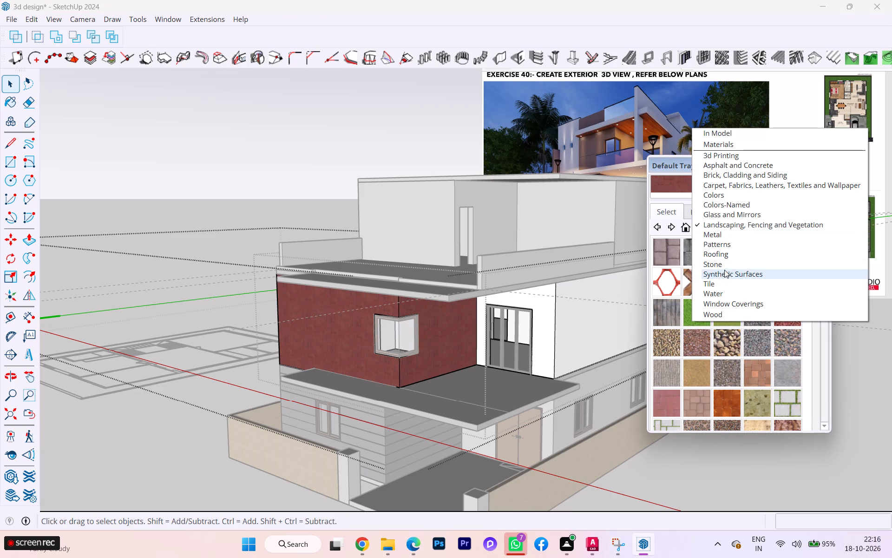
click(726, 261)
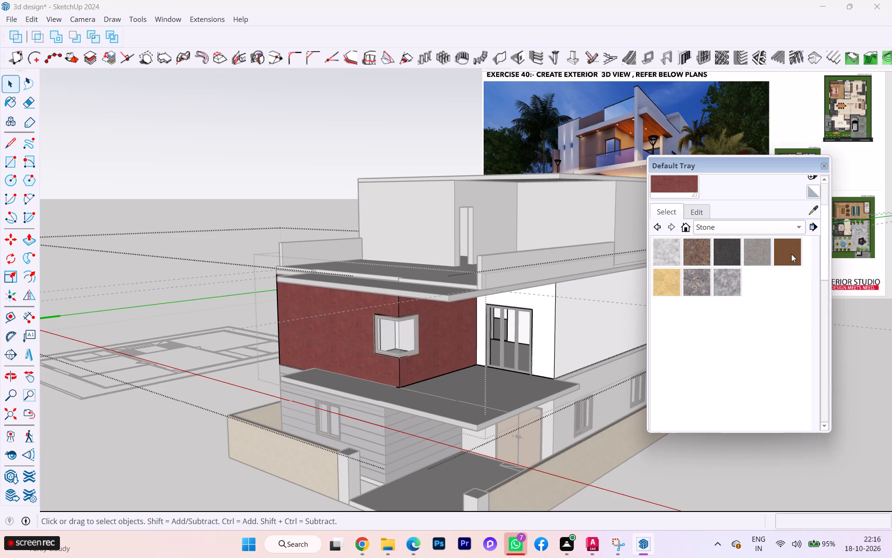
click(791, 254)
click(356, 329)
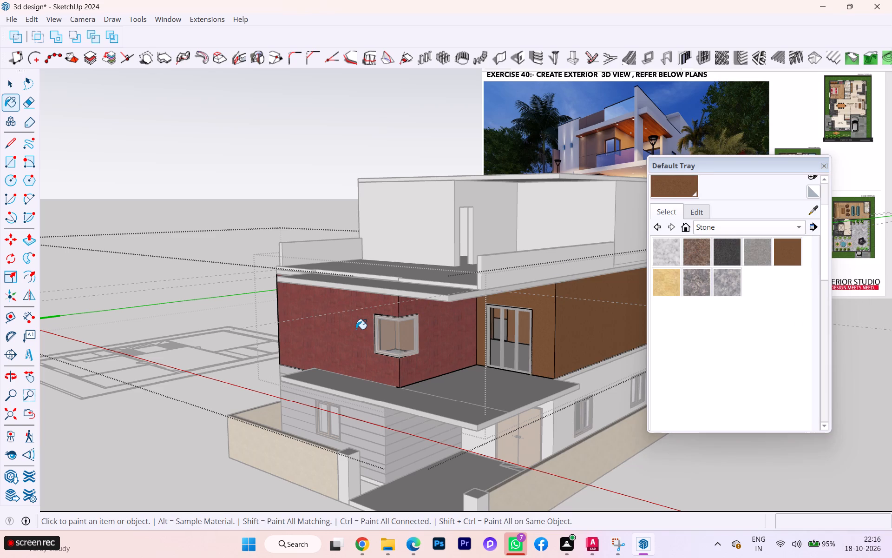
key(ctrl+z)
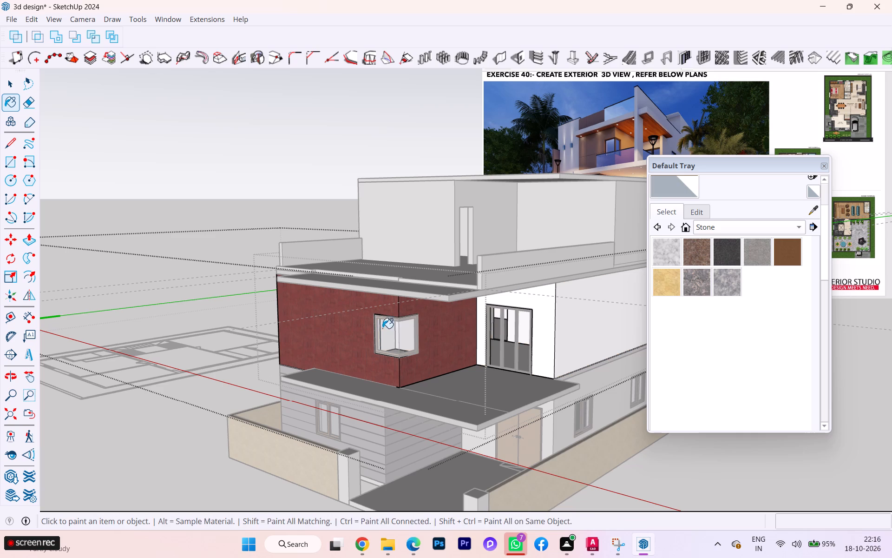
Open the nested first-floor wall and paint its front face with the brown material from the Stone collection.
key(space)
click(364, 335)
double_click(364, 335)
click(351, 331)
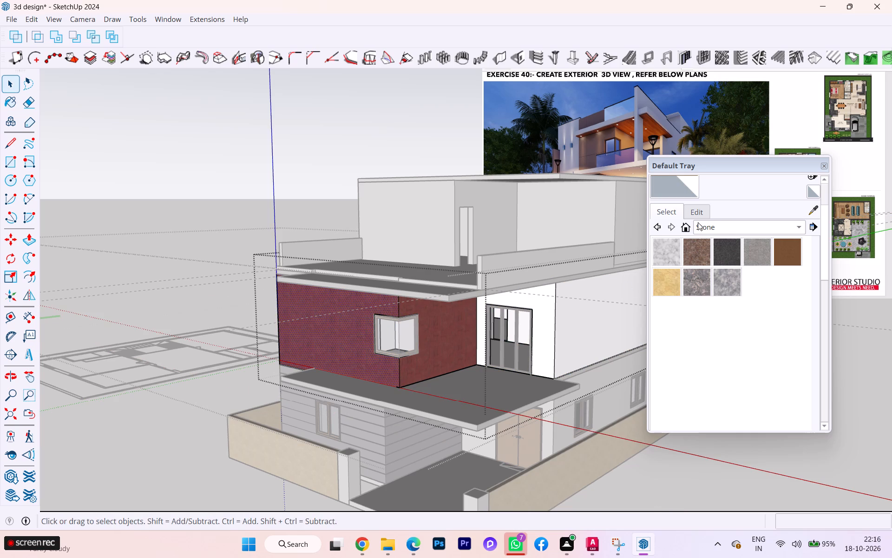
click(790, 253)
click(344, 339)
Paint the adjoining side wall face beside the corner window with the same brown stone material, and leave the nested wall.
scroll(397, 333, up, 4)
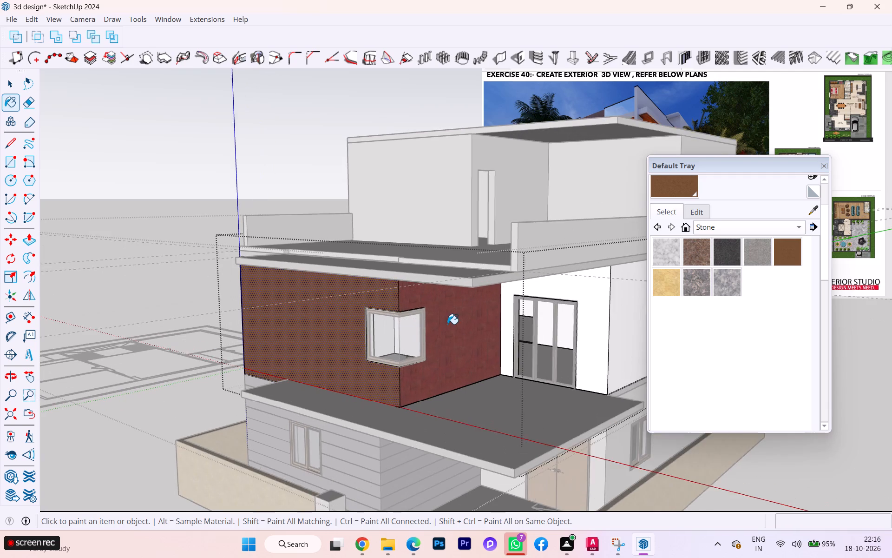
scroll(447, 324, up, 1)
key(space)
key(space)
click(448, 324)
click(448, 324)
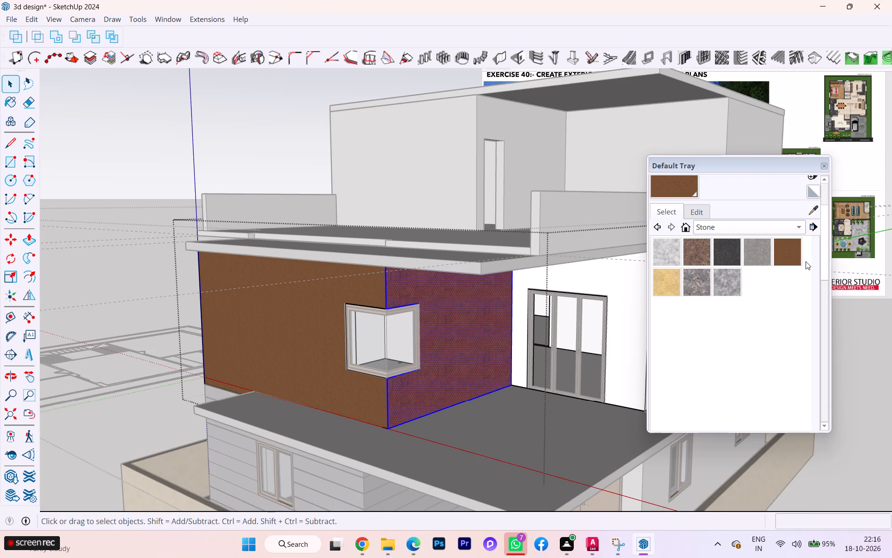
click(786, 248)
click(451, 316)
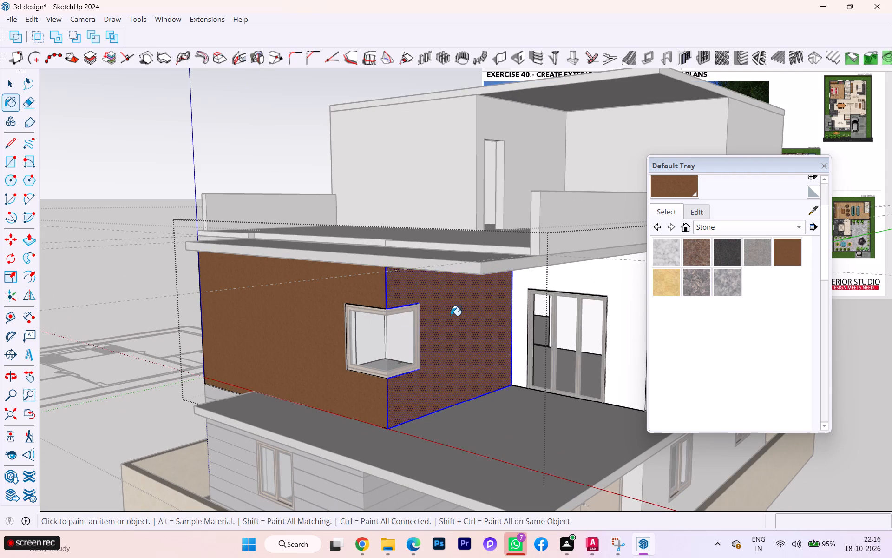
key(space)
click(170, 387)
scroll(231, 402, up, 2)
scroll(231, 402, down, 1)
scroll(231, 402, up, 2)
scroll(231, 402, down, 1)
scroll(231, 402, up, 1)
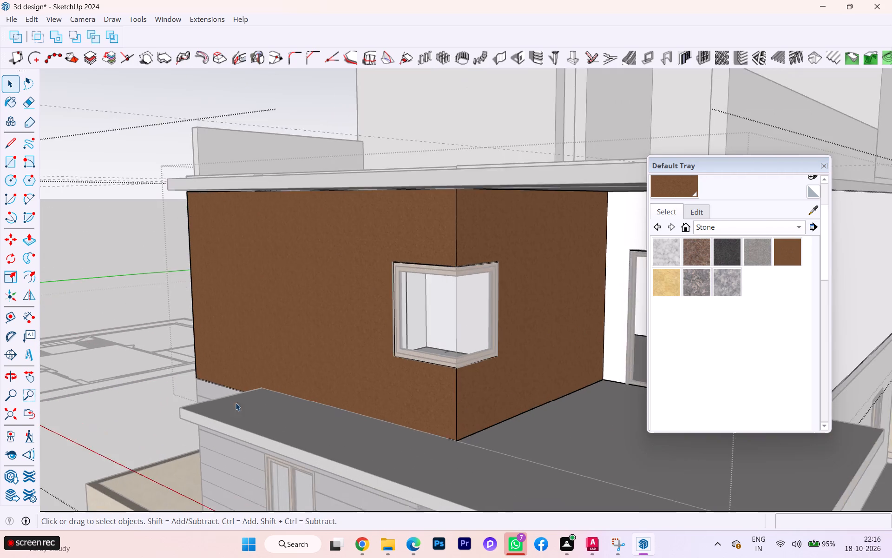
Examine the brown-painted first-floor walls around the corner window, both close up and within the whole house.
scroll(420, 386, down, 1)
scroll(421, 386, up, 4)
double_click(95, 417)
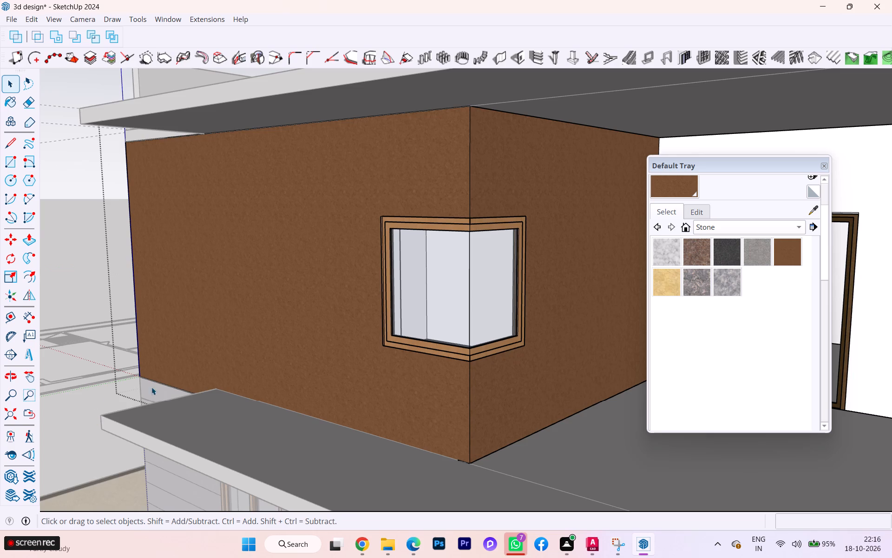
scroll(164, 387, up, 1)
scroll(165, 388, down, 4)
scroll(168, 389, up, 4)
scroll(168, 389, down, 2)
scroll(178, 391, up, 1)
scroll(180, 391, down, 3)
scroll(188, 392, up, 3)
scroll(188, 392, down, 4)
scroll(188, 392, up, 1)
scroll(188, 392, down, 5)
scroll(186, 396, up, 1)
scroll(186, 396, down, 7)
scroll(188, 396, up, 1)
scroll(188, 396, down, 1)
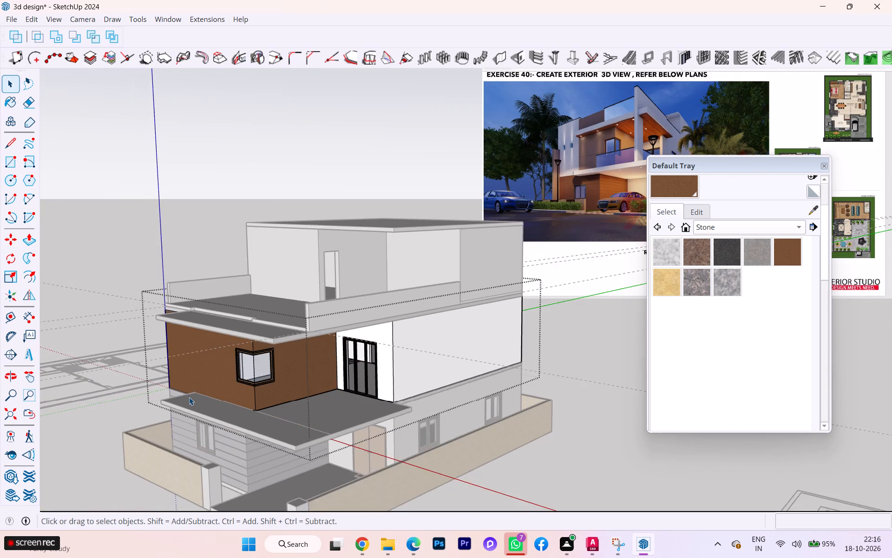
scroll(189, 397, up, 2)
click(118, 401)
scroll(146, 395, down, 1)
Examine the whole house from the front, from below the slabs and from the long side to review its unpainted walls.
middle_drag(156, 395, 306, 390)
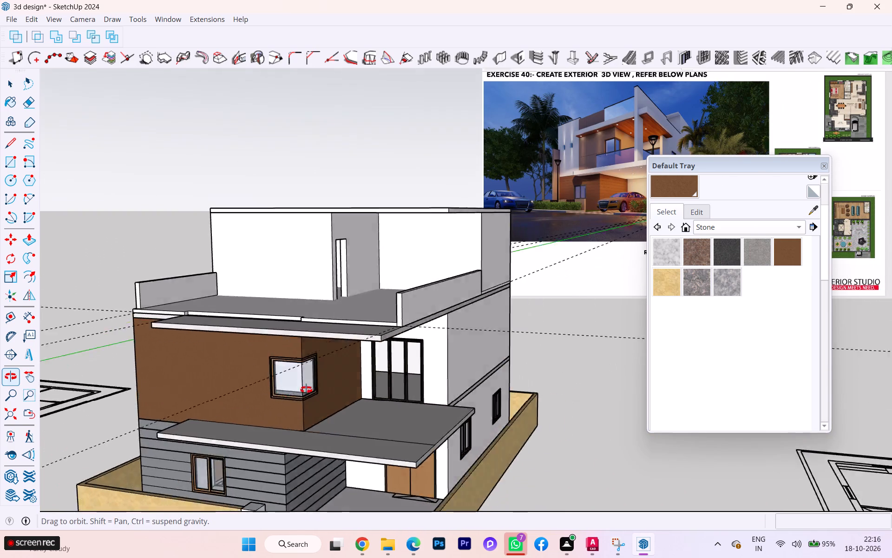
middle_drag(306, 390, 352, 386)
scroll(262, 381, down, 5)
scroll(262, 381, up, 2)
scroll(262, 381, down, 6)
scroll(242, 390, up, 3)
scroll(242, 390, down, 2)
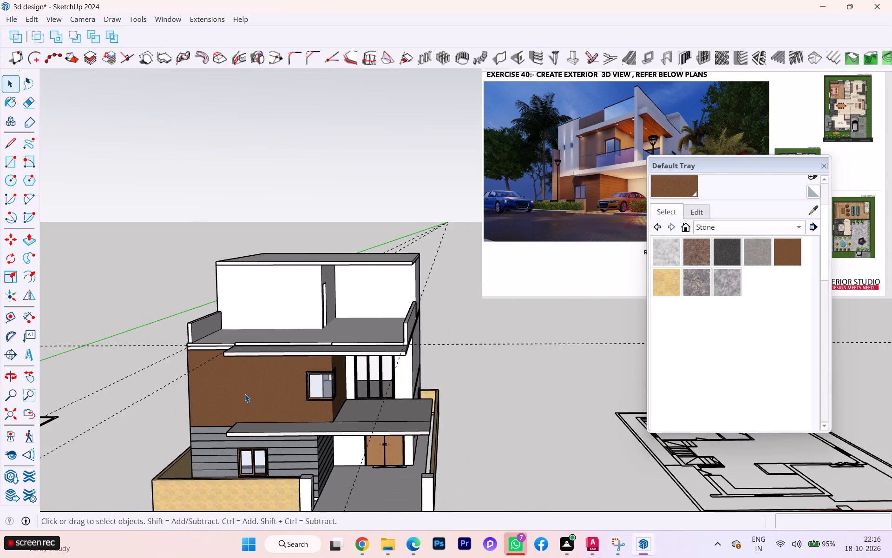
scroll(247, 396, down, 2)
scroll(247, 396, up, 1)
scroll(247, 396, down, 2)
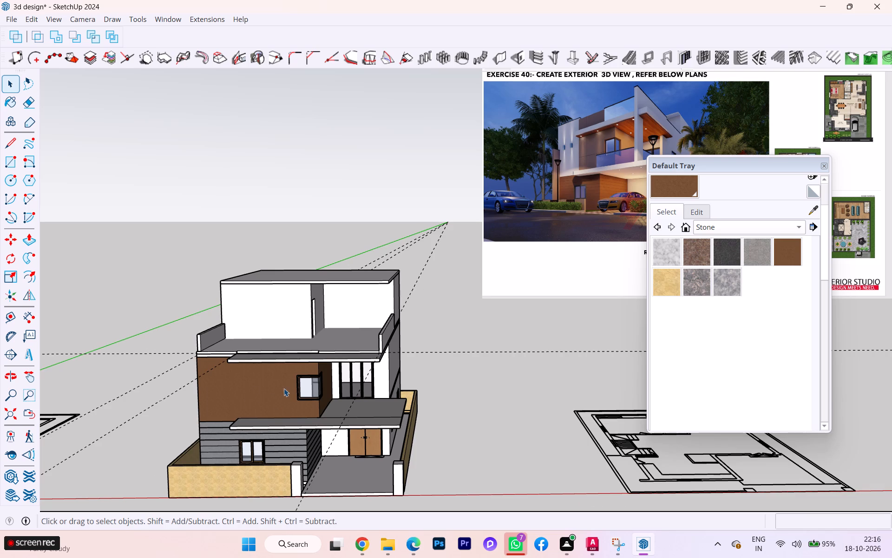
scroll(355, 312, up, 1)
middle_drag(320, 323, 284, 245)
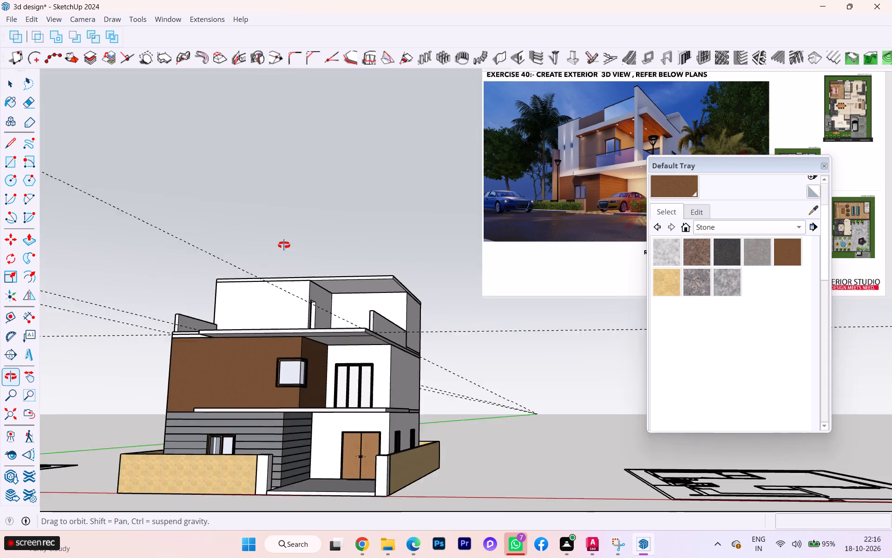
middle_drag(284, 245, 281, 202)
scroll(348, 325, up, 2)
middle_drag(352, 337, 292, 318)
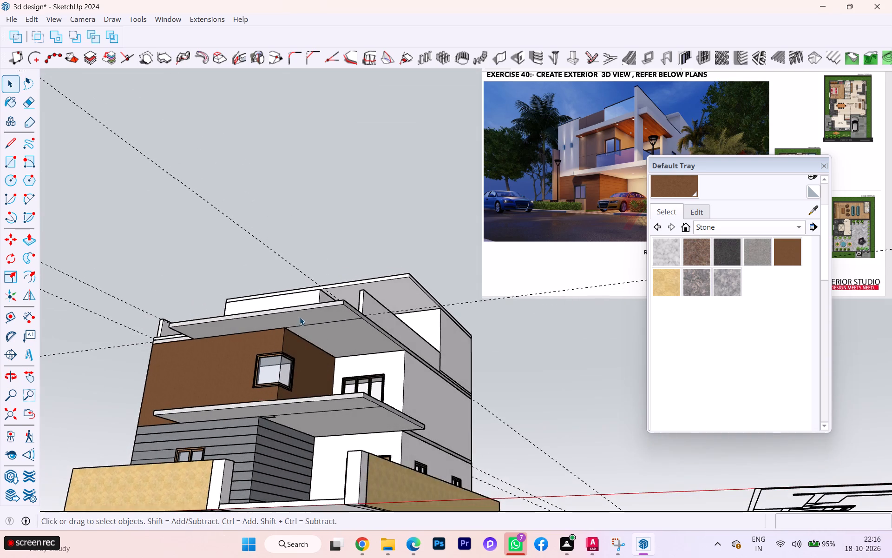
scroll(308, 320, up, 1)
scroll(309, 320, down, 1)
scroll(309, 320, up, 2)
middle_drag(362, 326, 151, 372)
scroll(328, 387, up, 3)
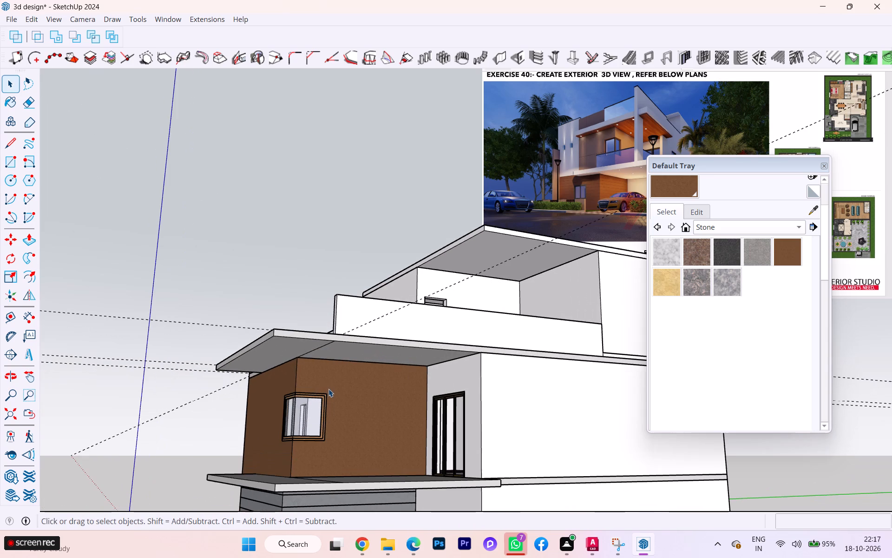
scroll(257, 399, down, 5)
scroll(200, 405, up, 2)
scroll(199, 405, down, 5)
scroll(169, 414, up, 3)
scroll(157, 399, down, 5)
scroll(122, 340, down, 1)
scroll(122, 340, up, 2)
scroll(122, 340, down, 5)
scroll(122, 340, up, 2)
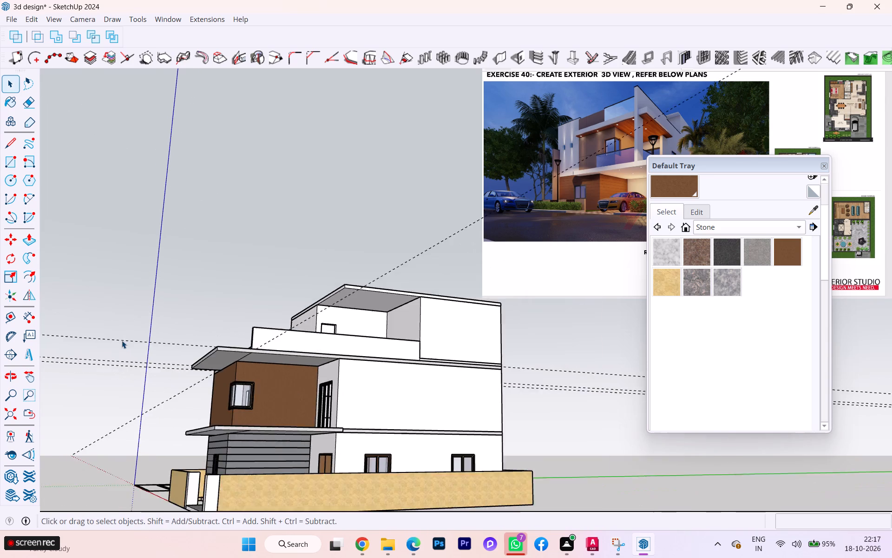
scroll(138, 361, down, 5)
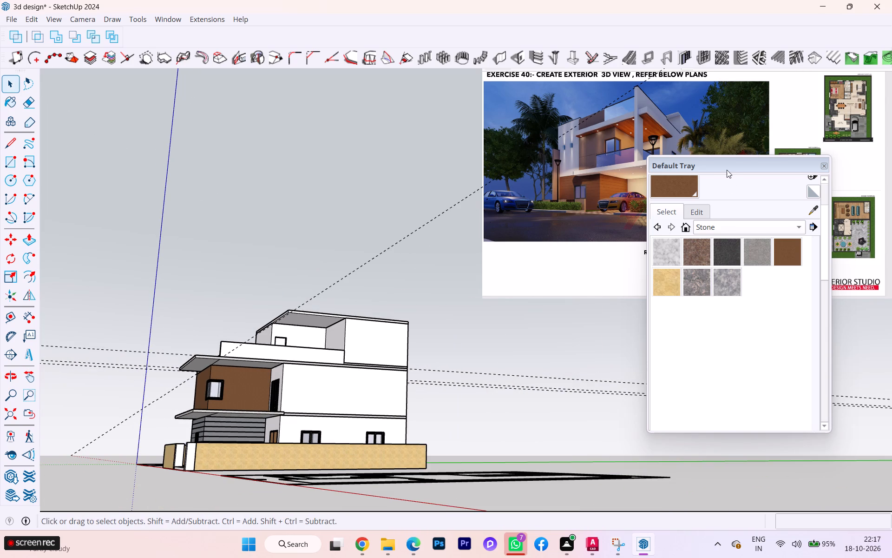
Move the materials tray clear of the reference render.
drag(726, 167, 744, 237)
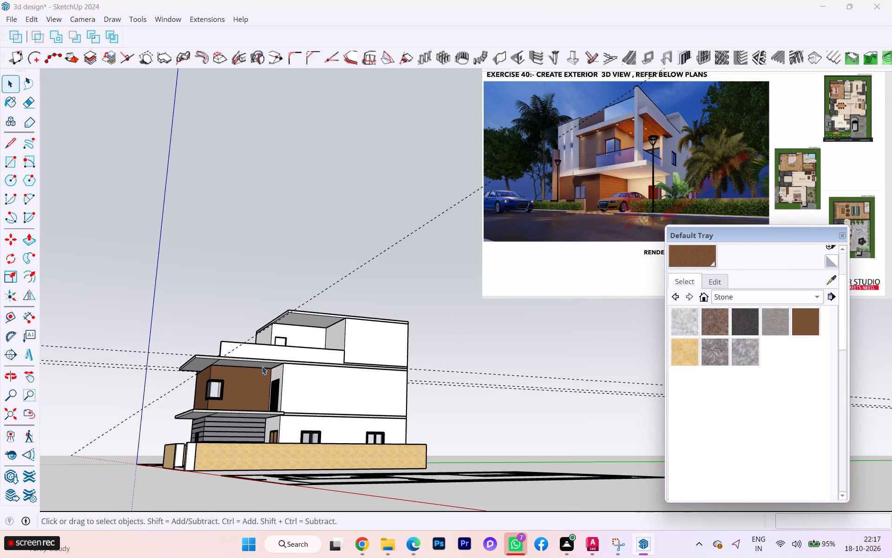
Open the nested first-floor wall for editing at its long side face beside the balcony.
scroll(249, 378, down, 1)
middle_drag(249, 378, 362, 434)
scroll(355, 413, up, 5)
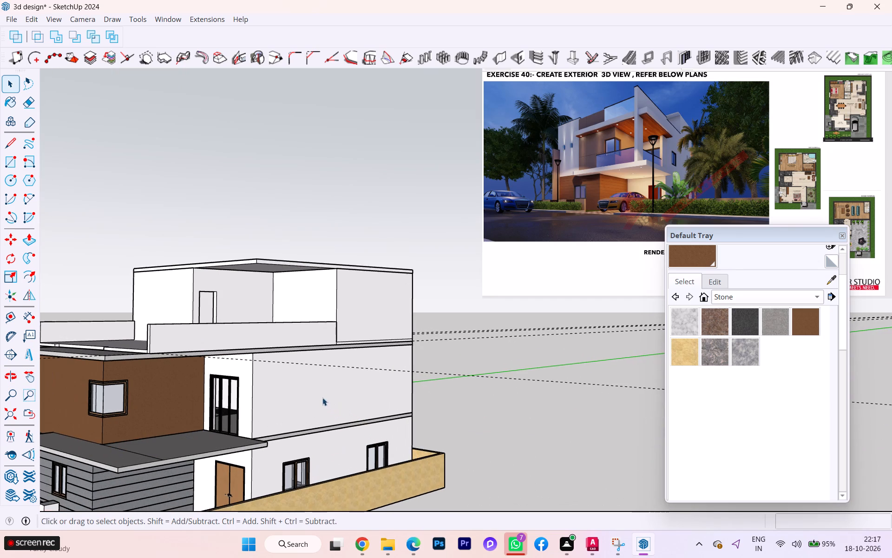
triple_click(303, 392)
triple_click(302, 391)
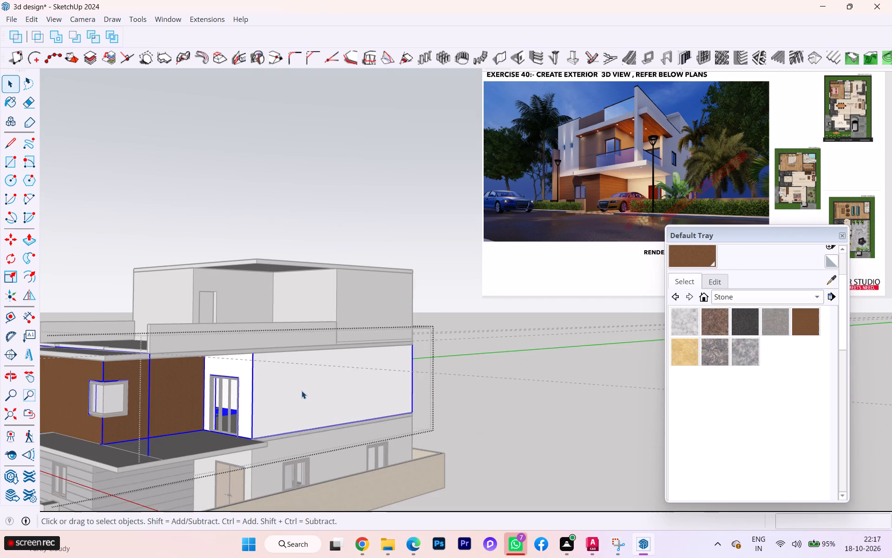
double_click(302, 391)
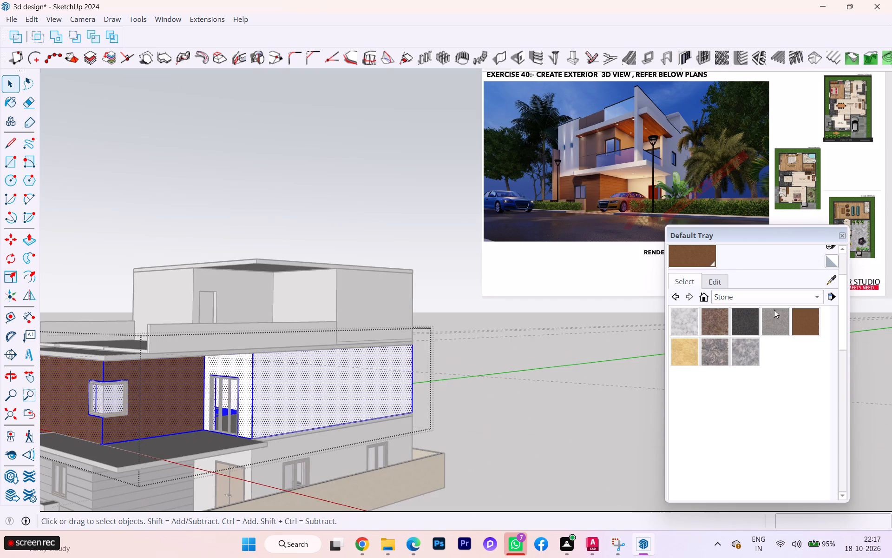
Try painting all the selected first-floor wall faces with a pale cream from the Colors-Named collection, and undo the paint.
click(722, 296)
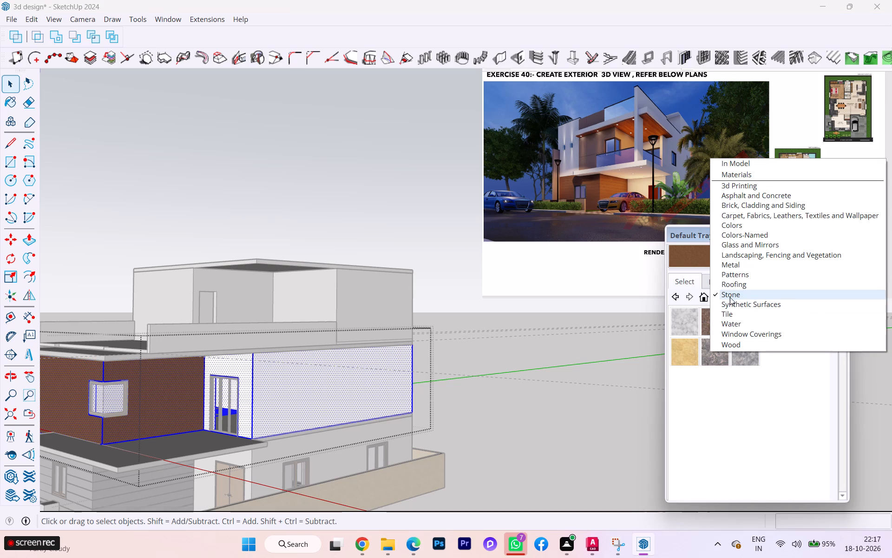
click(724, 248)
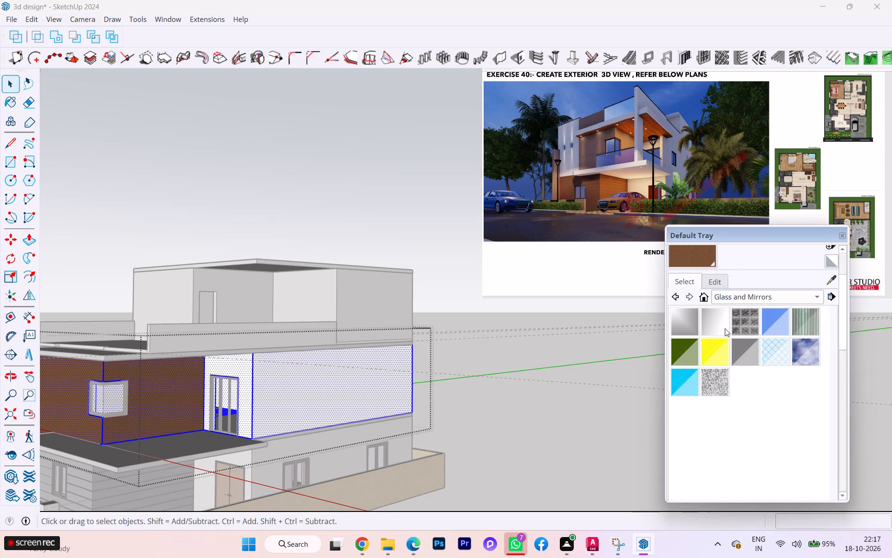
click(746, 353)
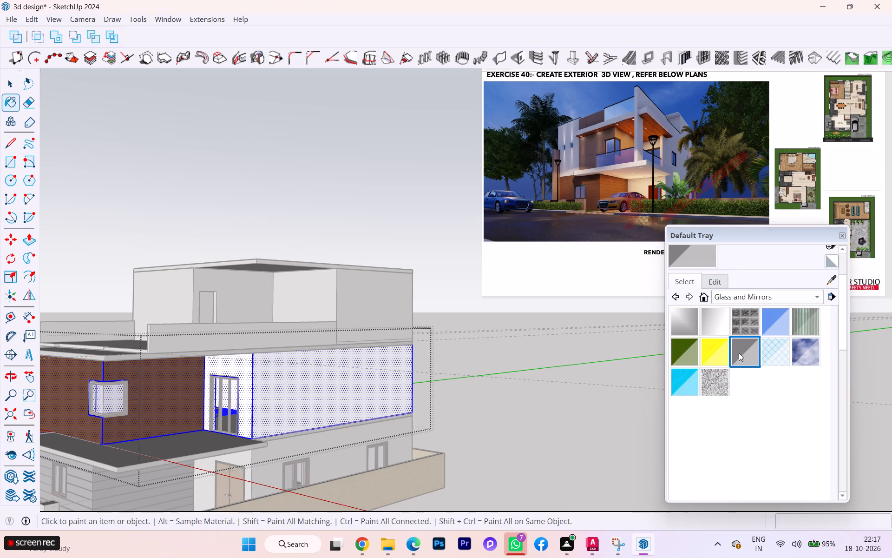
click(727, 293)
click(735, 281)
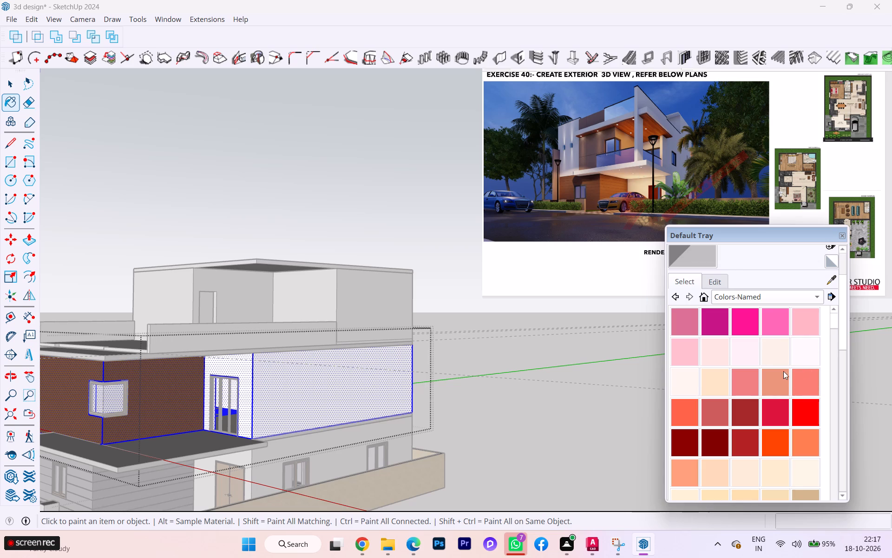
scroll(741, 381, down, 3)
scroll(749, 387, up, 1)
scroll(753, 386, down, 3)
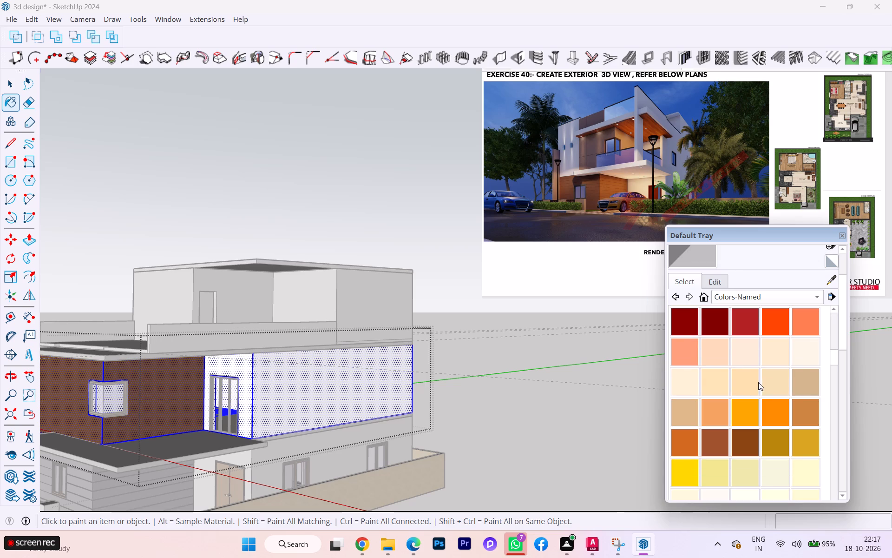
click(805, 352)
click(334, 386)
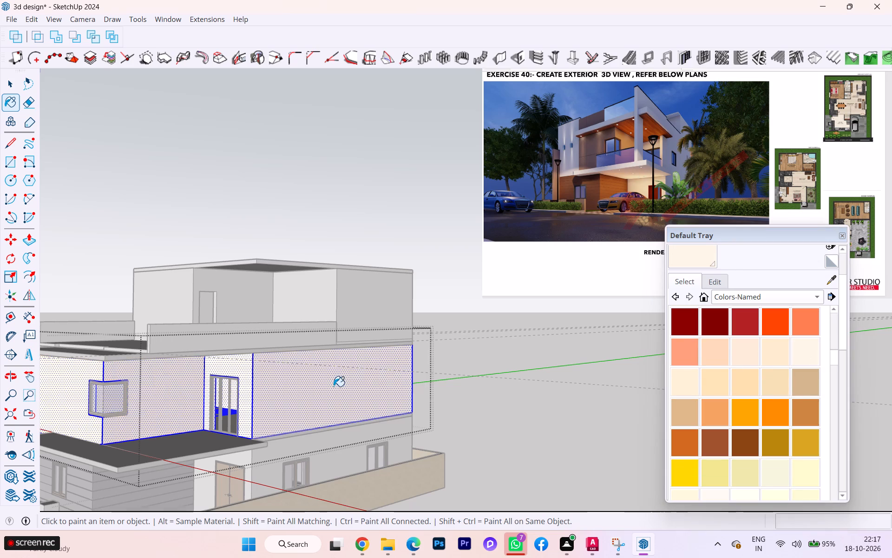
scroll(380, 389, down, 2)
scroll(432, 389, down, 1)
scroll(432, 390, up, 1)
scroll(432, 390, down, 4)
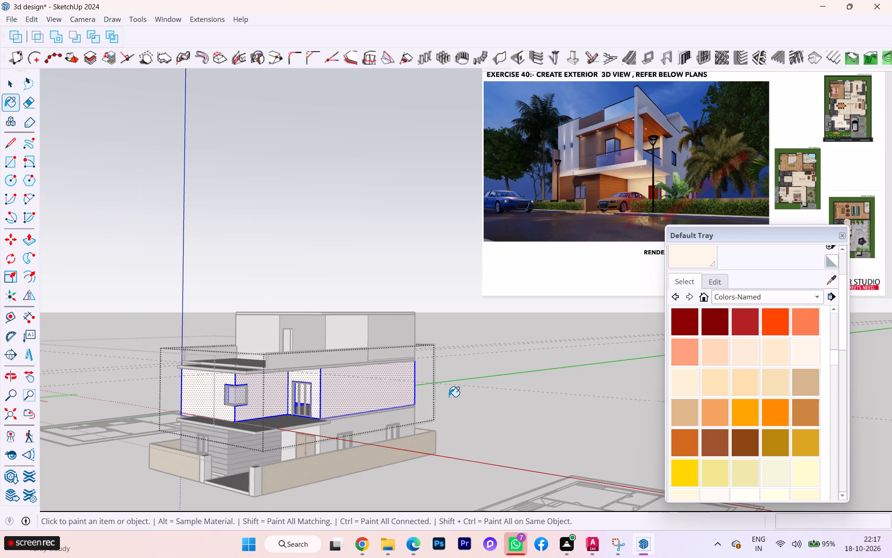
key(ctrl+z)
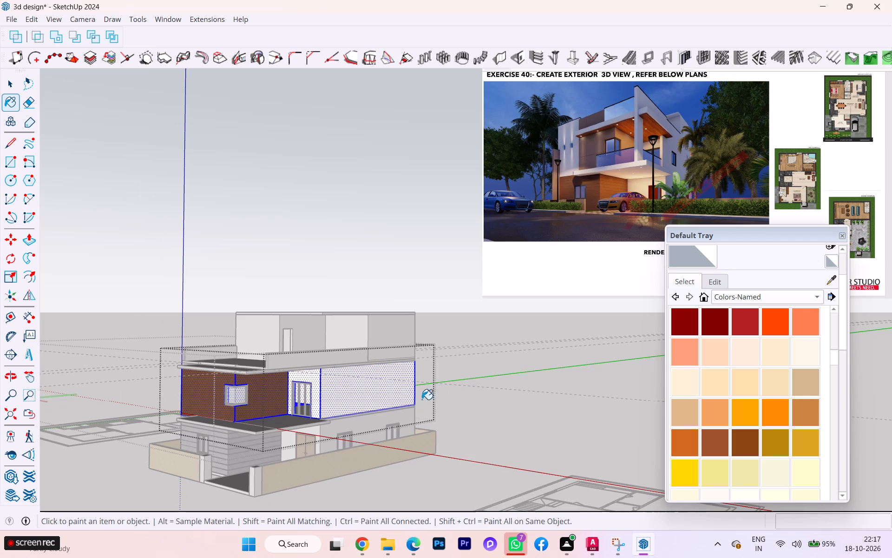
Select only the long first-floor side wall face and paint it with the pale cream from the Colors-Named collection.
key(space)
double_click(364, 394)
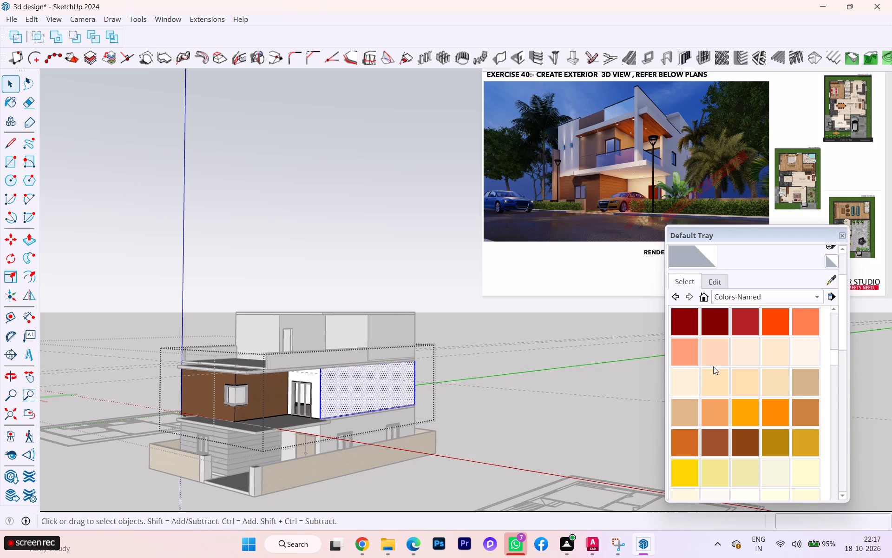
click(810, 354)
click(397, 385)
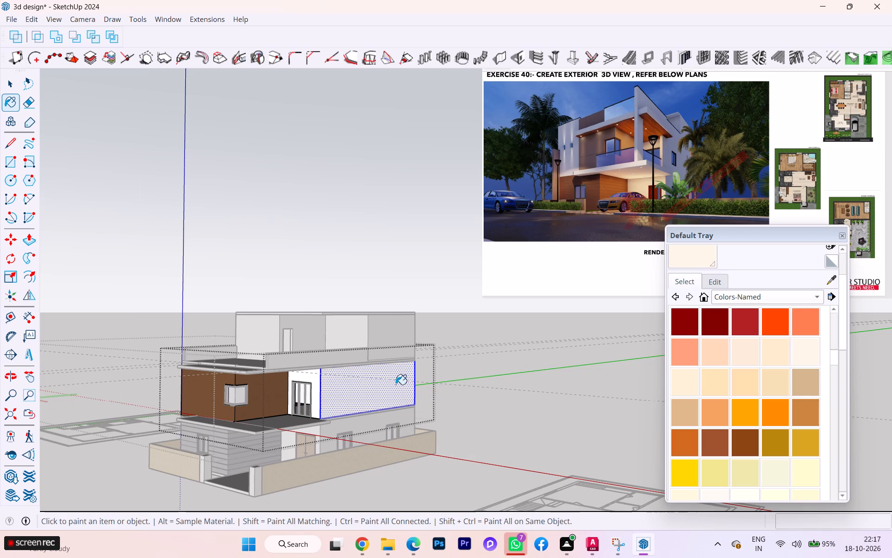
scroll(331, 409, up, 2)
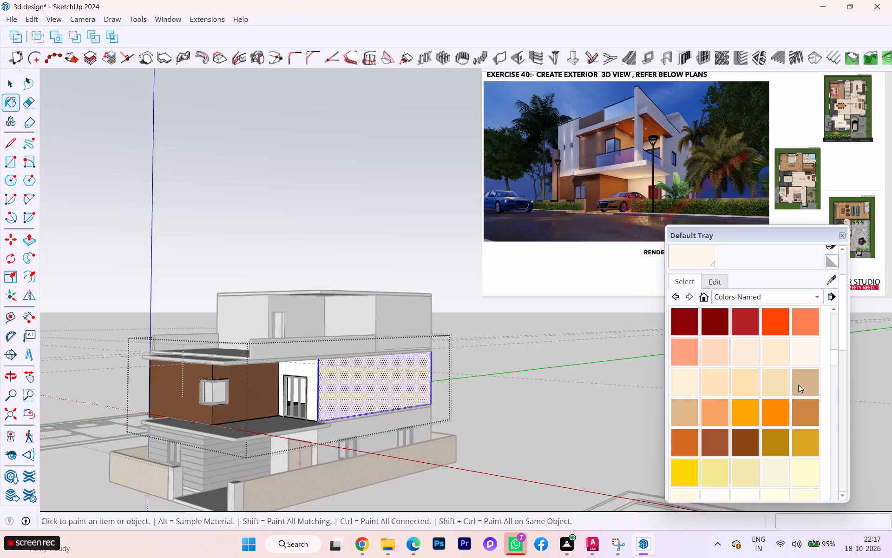
Paint the long first-floor side wall face with a pale turquoise from the Colors-Named collection.
scroll(798, 385, up, 2)
scroll(807, 397, down, 3)
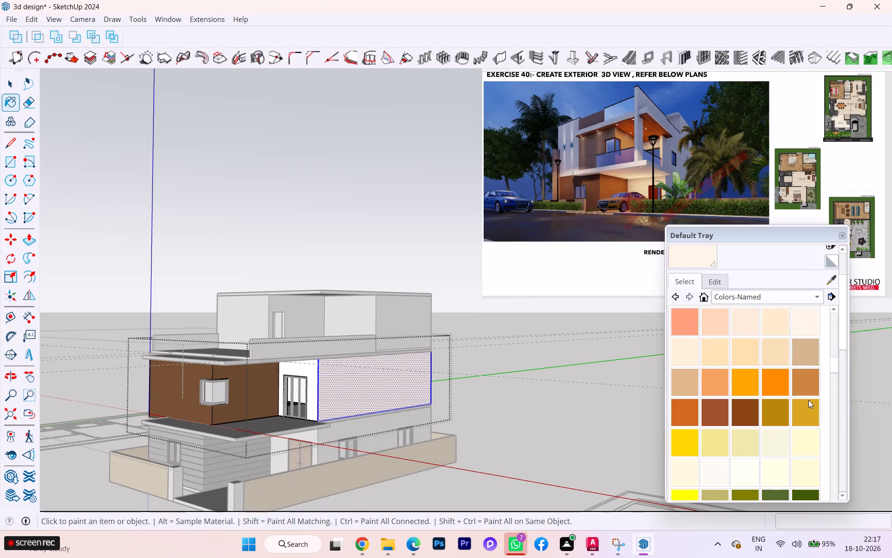
scroll(808, 400, down, 9)
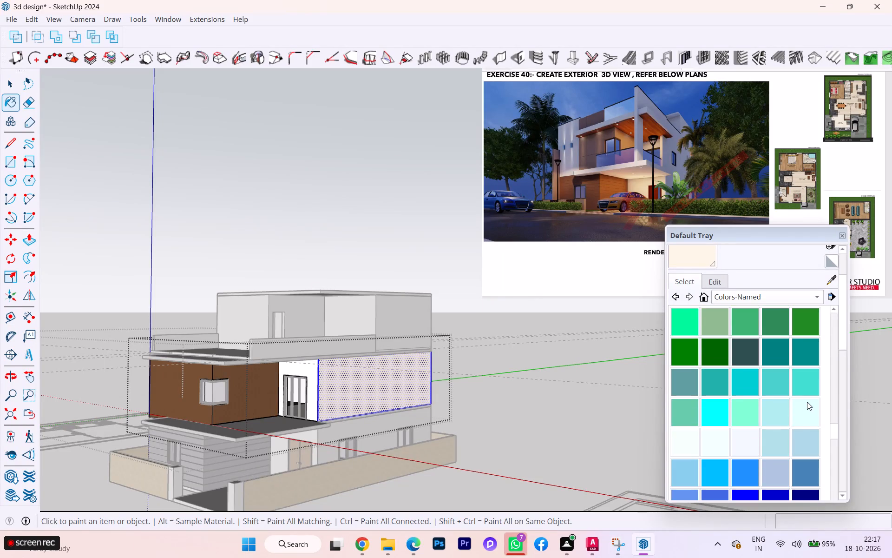
click(778, 416)
click(348, 393)
Sample the side wall's pale turquoise and paint the adjoining wall face around the balcony door with it.
middle_drag(327, 394, 426, 384)
scroll(303, 384, down, 2)
scroll(303, 381, up, 5)
key(space)
click(328, 371)
double_click(328, 371)
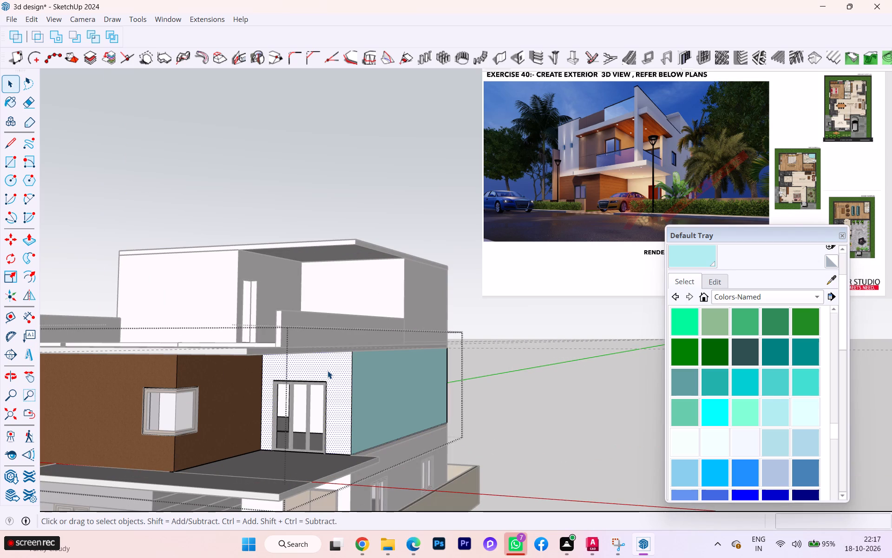
click(394, 383)
click(833, 281)
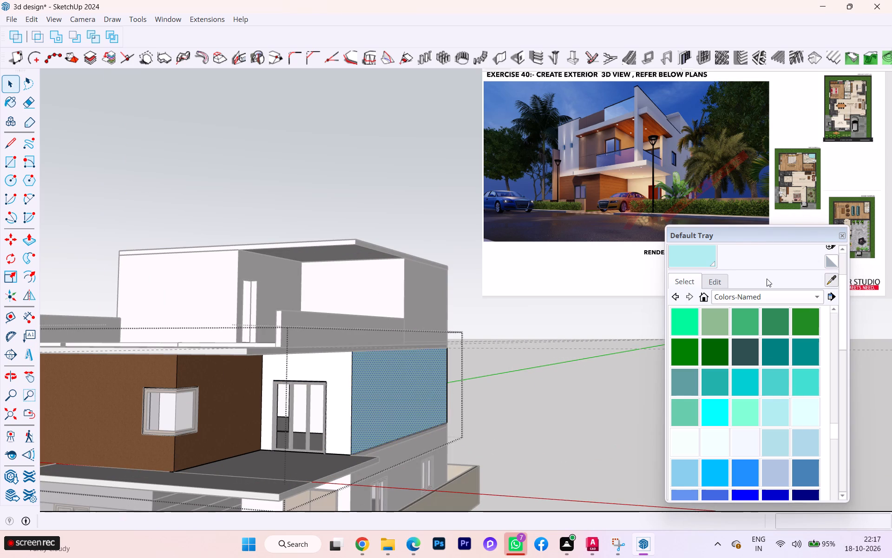
click(400, 388)
click(328, 381)
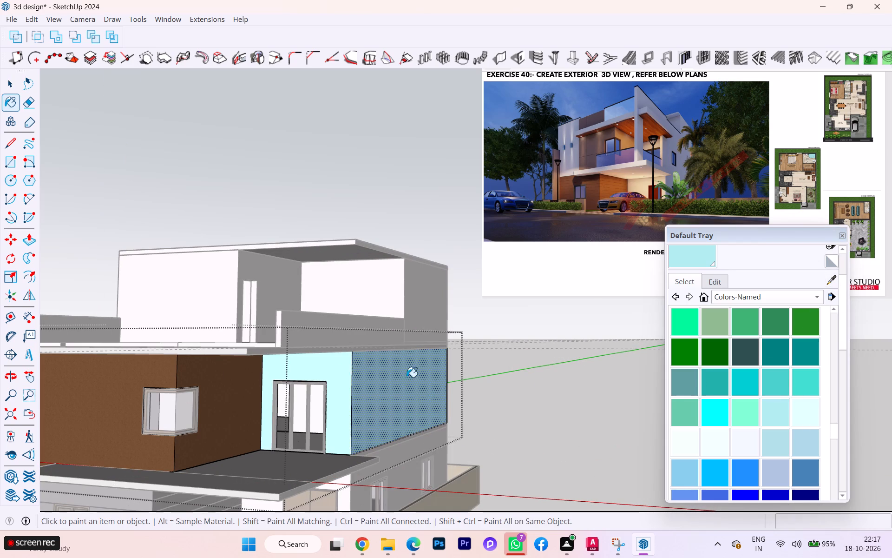
Paint the first-floor rear wall face, the one with a single window opening, with the same pale turquoise.
scroll(425, 377, down, 2)
middle_drag(487, 377, 124, 435)
middle_drag(474, 409, 92, 430)
scroll(316, 413, up, 2)
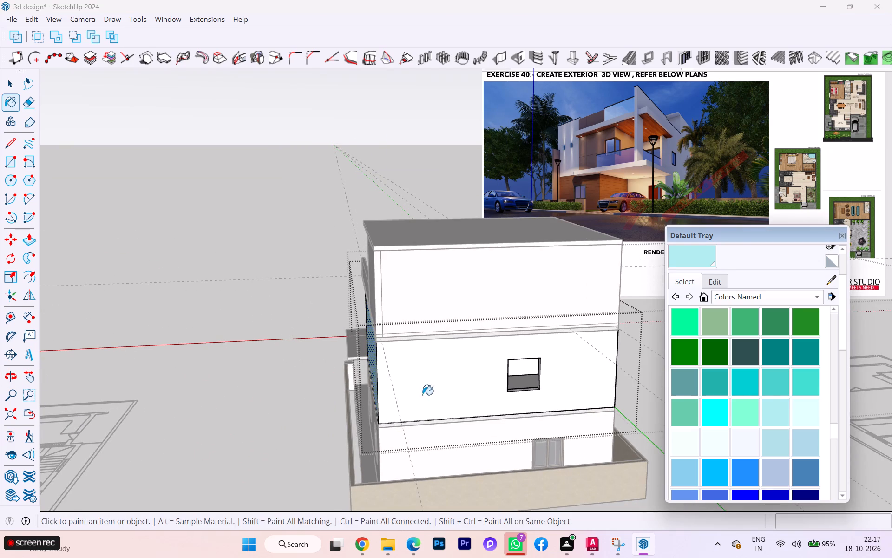
click(472, 385)
Paint the opposite first-floor side wall face with its two window openings pale turquoise, and leave the nested wall.
middle_drag(486, 387, 125, 427)
click(341, 387)
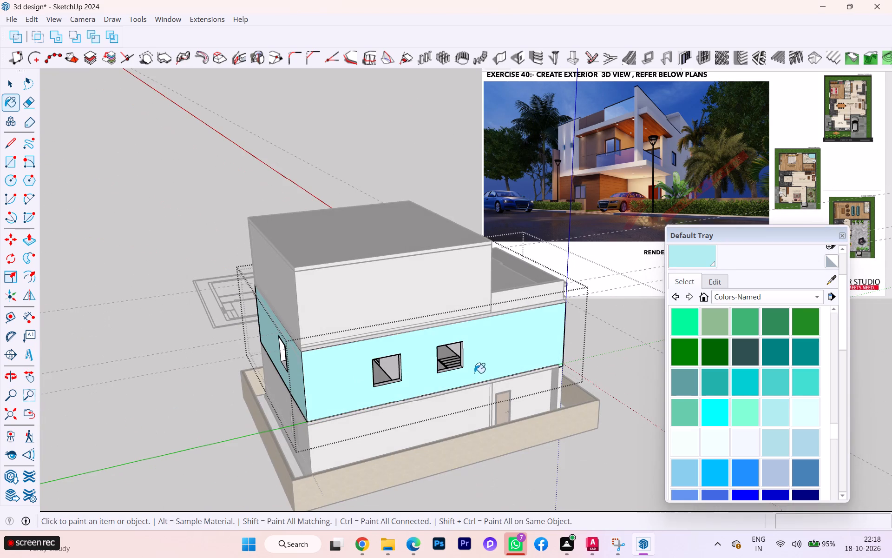
scroll(480, 377, down, 1)
middle_drag(465, 382, 194, 411)
middle_drag(517, 375, 321, 375)
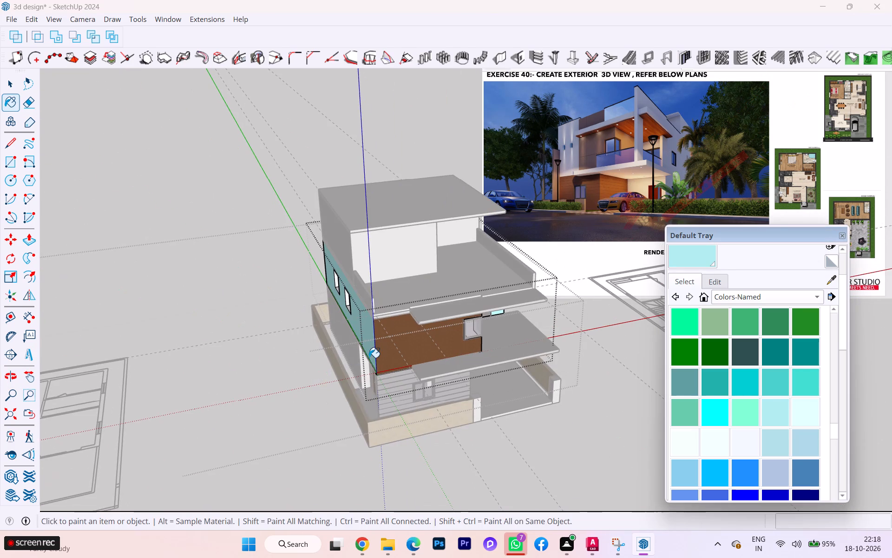
key(space)
key(space)
triple_click(292, 378)
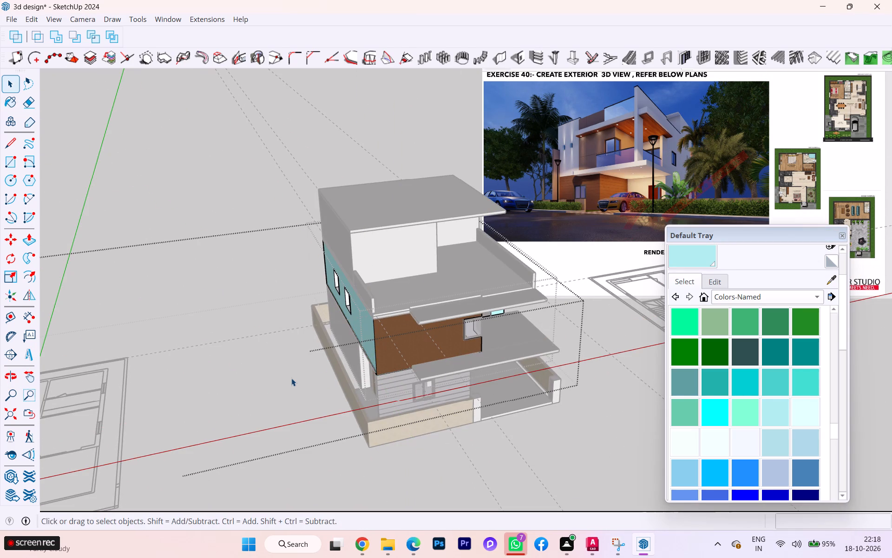
triple_click(291, 378)
click(291, 378)
middle_drag(473, 362, 345, 336)
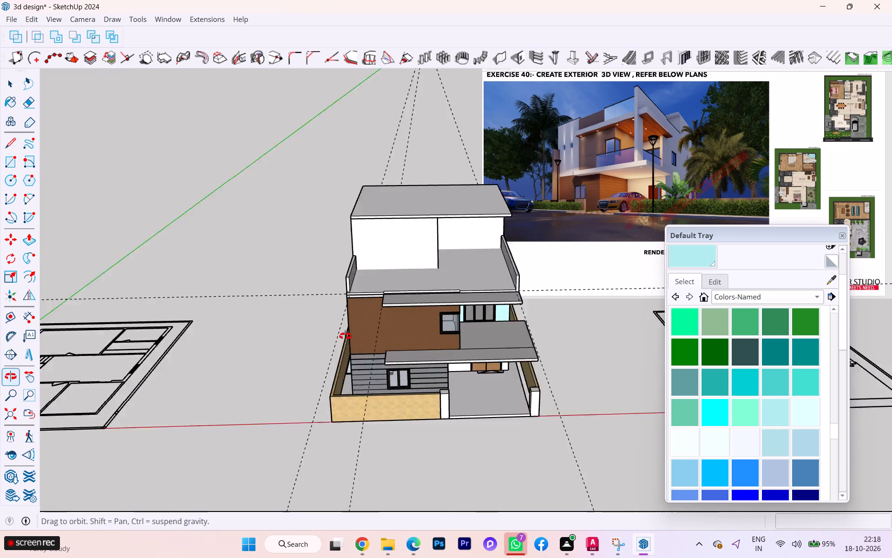
Delete all the dashed guide lines from the model.
middle_drag(345, 336, 343, 334)
scroll(454, 338, up, 9)
scroll(491, 345, down, 5)
scroll(510, 354, up, 1)
middle_drag(427, 362, 271, 354)
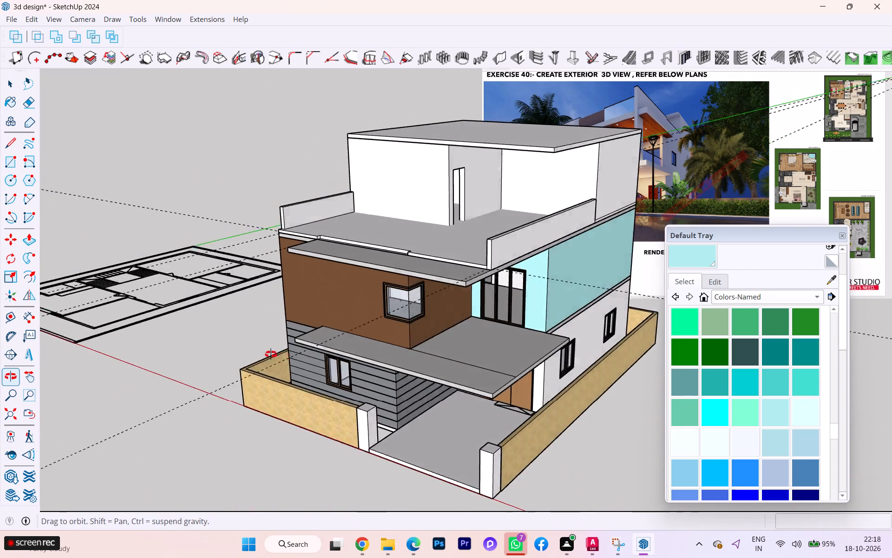
middle_drag(271, 354, 209, 329)
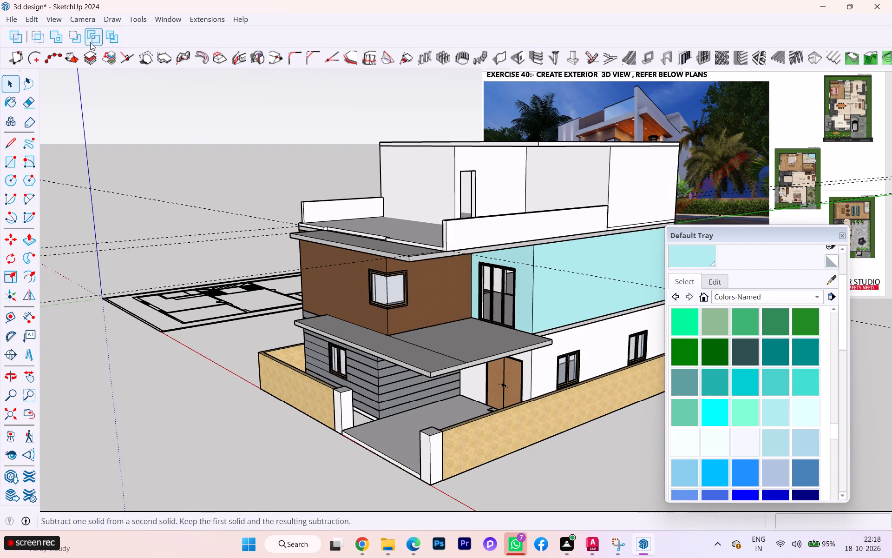
click(32, 20)
click(82, 139)
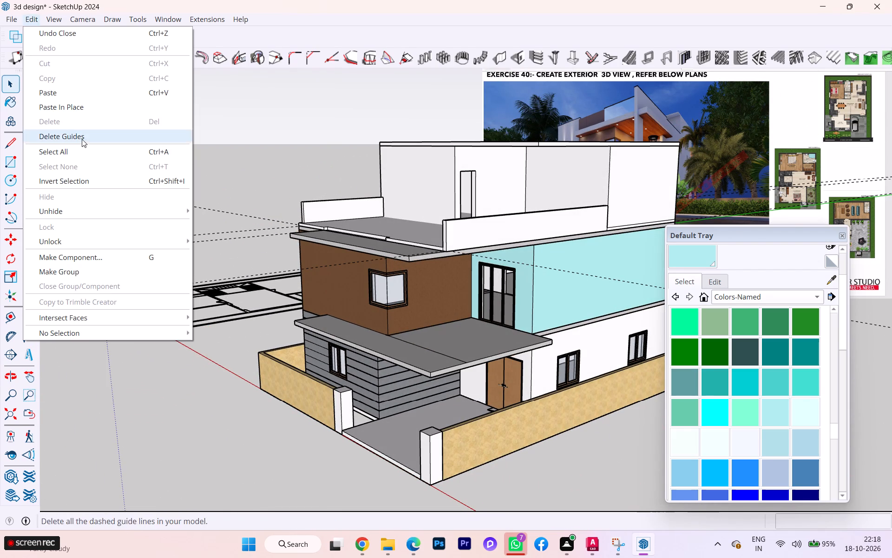
click(238, 350)
Examine the wood-framed corner window in the brown first-floor walls up close.
middle_drag(460, 325, 554, 311)
scroll(426, 308, up, 4)
scroll(444, 296, down, 1)
scroll(444, 296, up, 1)
scroll(444, 296, down, 2)
scroll(444, 296, up, 1)
scroll(434, 298, down, 1)
scroll(421, 291, up, 1)
scroll(421, 290, down, 1)
scroll(421, 289, up, 4)
scroll(431, 282, down, 1)
scroll(431, 281, up, 10)
scroll(430, 279, down, 4)
scroll(429, 279, up, 1)
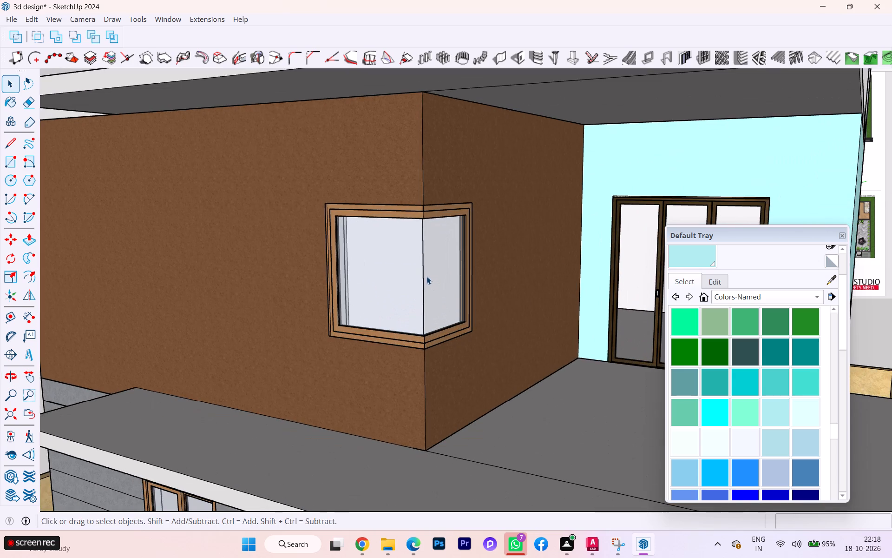
middle_drag(426, 274, 325, 277)
scroll(289, 278, up, 8)
scroll(289, 278, down, 1)
scroll(298, 270, up, 3)
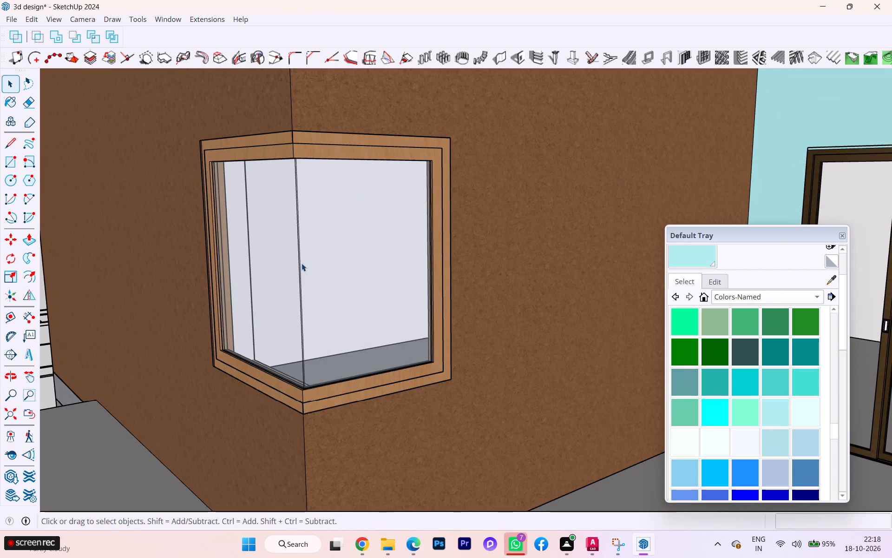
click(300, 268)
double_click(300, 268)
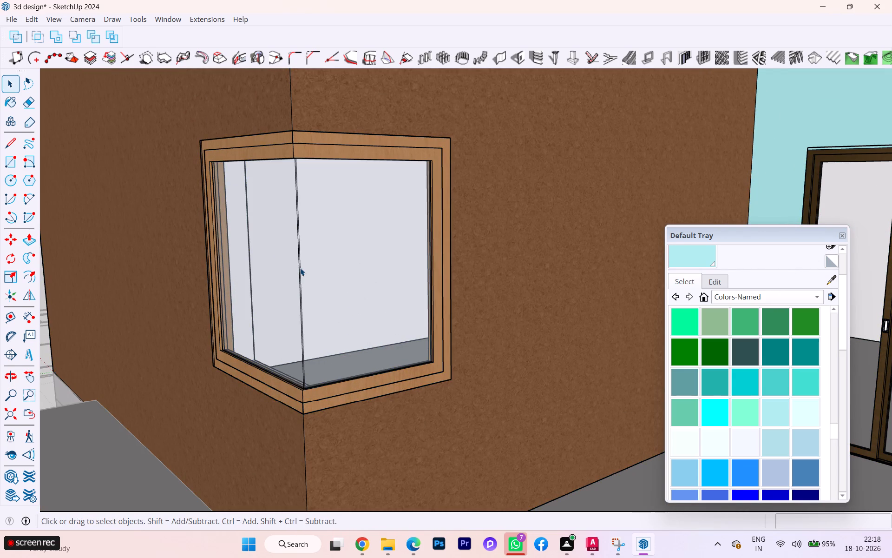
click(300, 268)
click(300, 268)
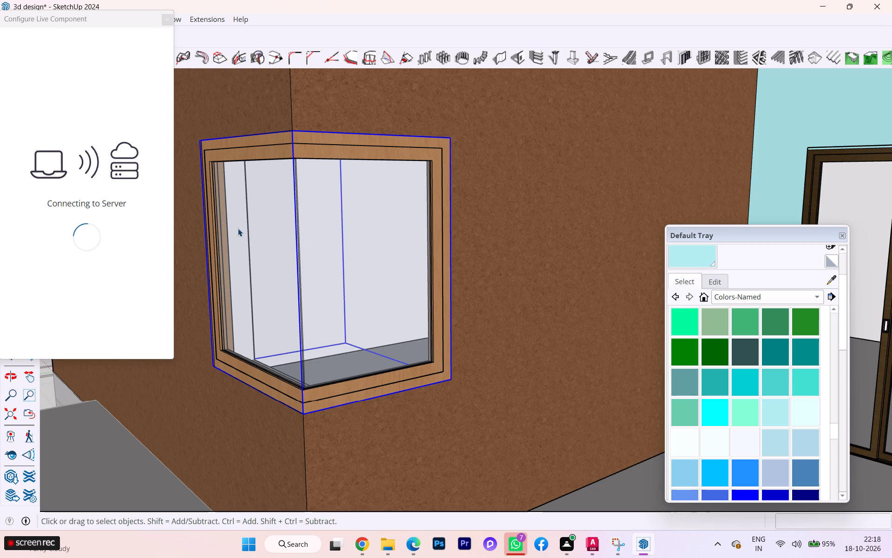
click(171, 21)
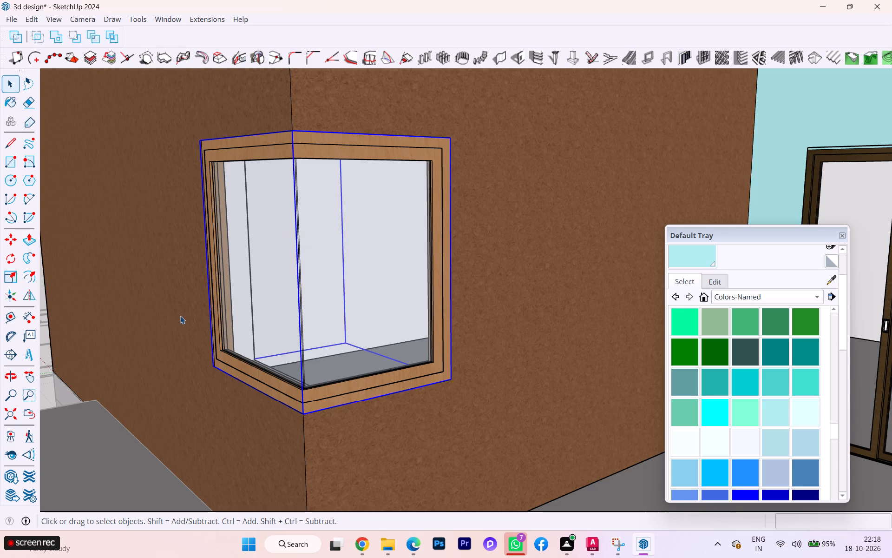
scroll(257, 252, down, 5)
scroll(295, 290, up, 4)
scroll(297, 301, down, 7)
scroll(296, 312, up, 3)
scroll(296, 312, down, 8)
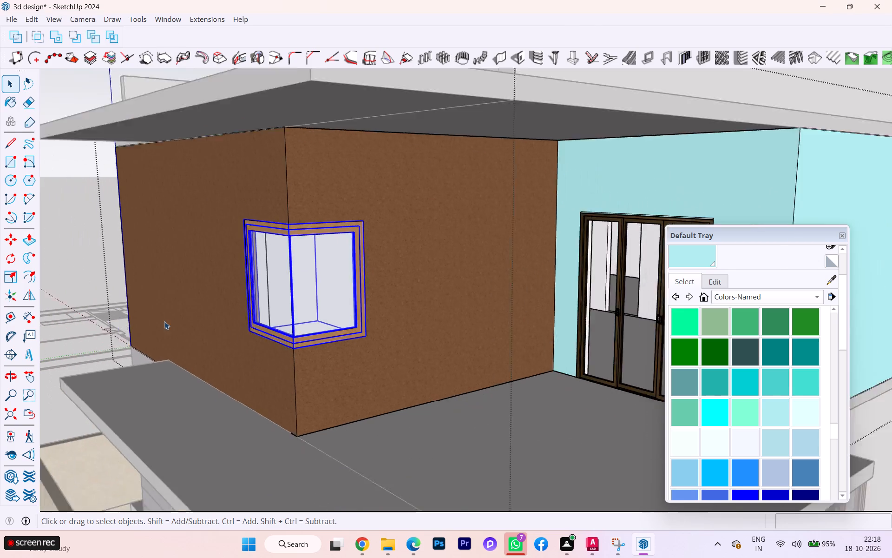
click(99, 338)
Open the first-floor wall group and repaint its long turquoise side wall face light grey from the Colors-Named collection.
scroll(148, 328, down, 9)
scroll(165, 323, up, 2)
scroll(165, 323, down, 1)
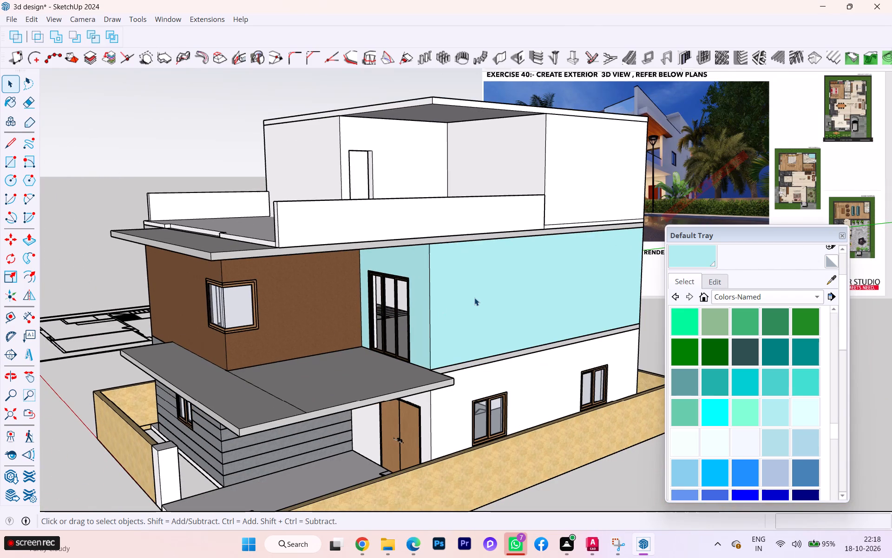
click(477, 296)
click(477, 296)
triple_click(474, 294)
double_click(473, 294)
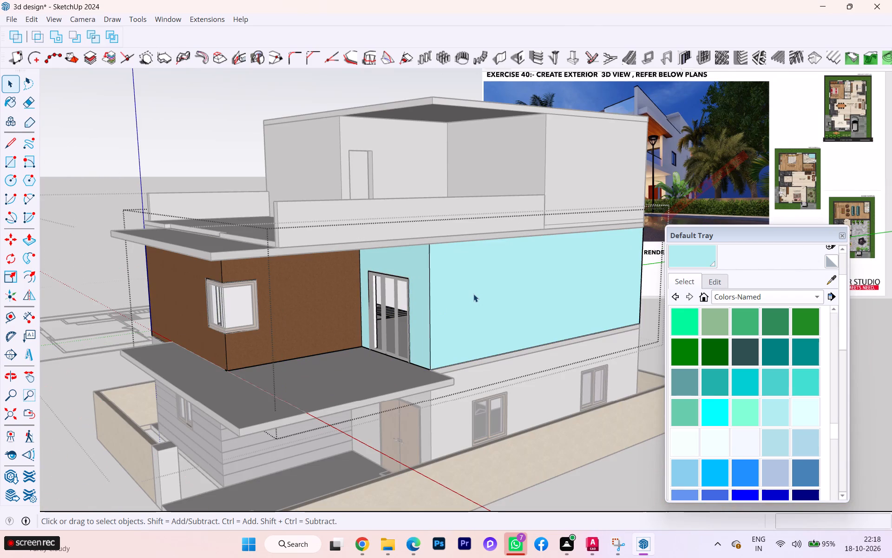
triple_click(473, 294)
double_click(441, 293)
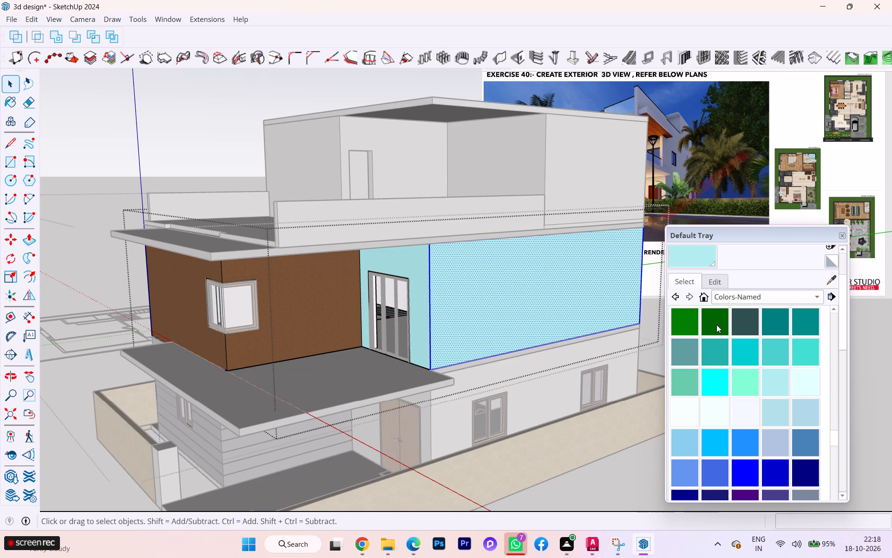
scroll(716, 325, down, 1)
scroll(786, 360, down, 2)
scroll(789, 362, up, 1)
scroll(789, 362, down, 6)
click(800, 412)
click(488, 311)
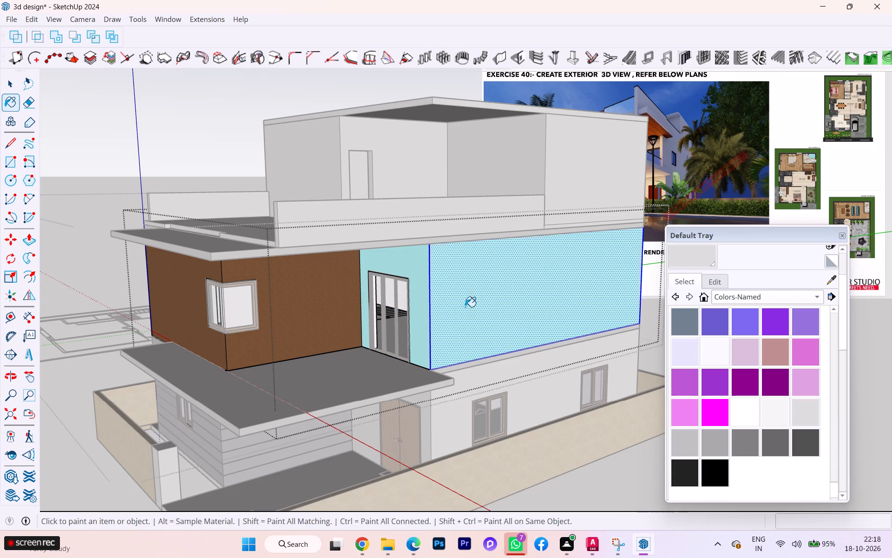
Repaint the wall face around the balcony door and the single-window rear wall face with the same light grey.
click(411, 279)
scroll(423, 273, down, 1)
middle_drag(454, 274, 157, 299)
middle_drag(563, 299, 350, 305)
click(423, 306)
Repaint the opposite first-floor side wall face with its two window openings light grey, and leave the wall group.
middle_drag(544, 299, 196, 334)
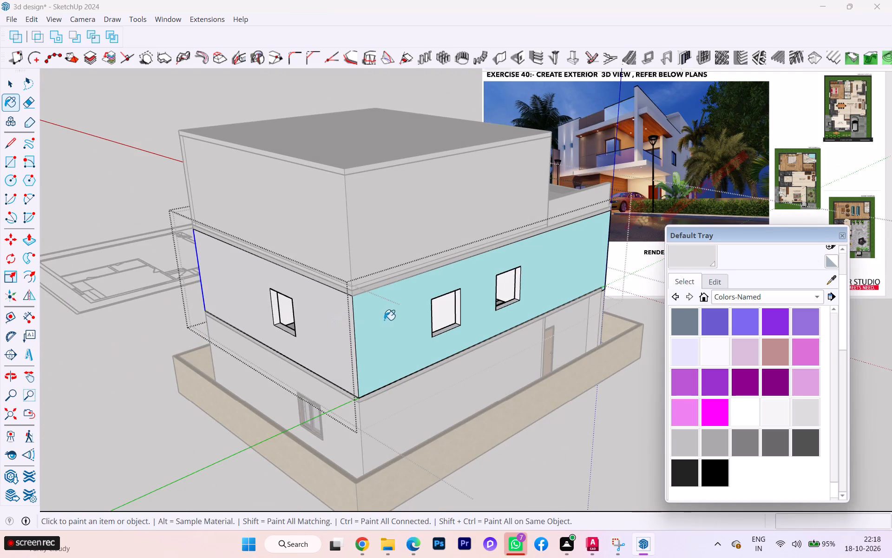
click(384, 319)
middle_drag(489, 304, 151, 342)
scroll(548, 294, down, 1)
middle_drag(542, 294, 253, 292)
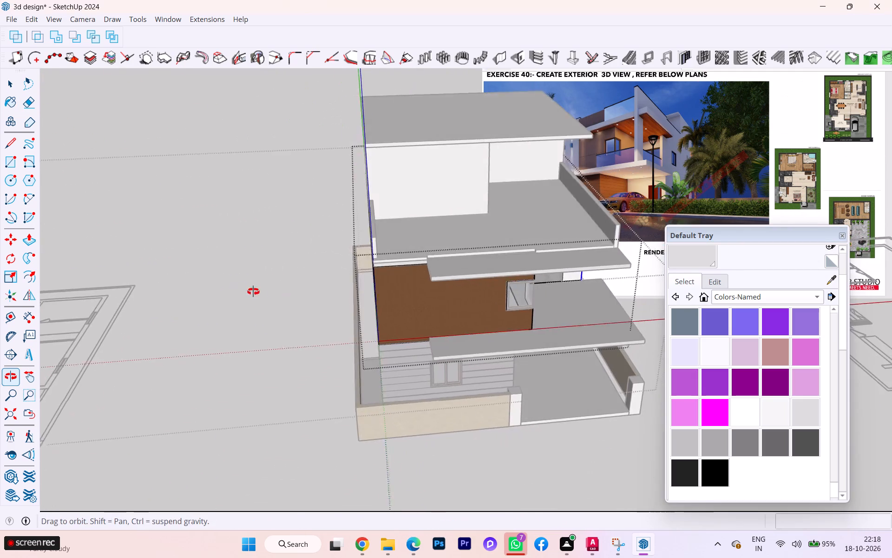
middle_drag(253, 292, 255, 272)
key(space)
click(244, 305)
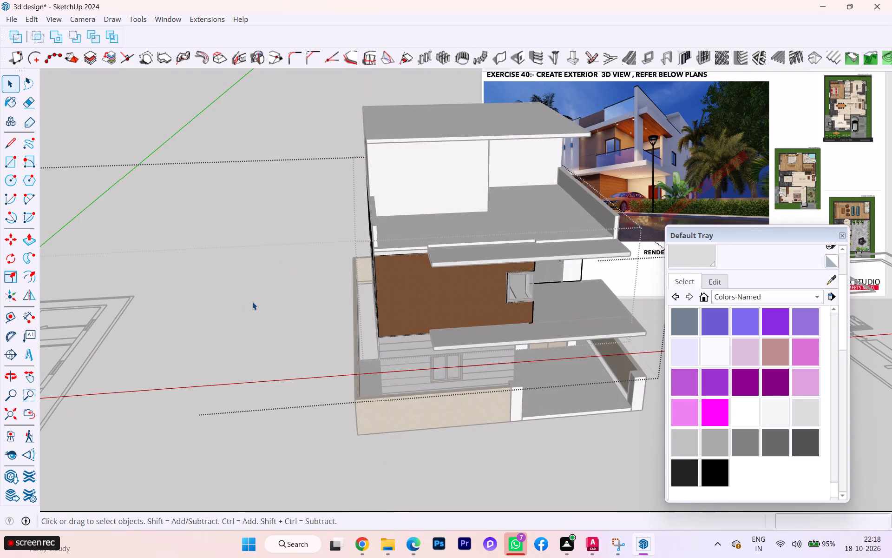
triple_click(259, 306)
double_click(259, 306)
Examine the repainted house's front, side and balcony from several angles alongside the reference render.
middle_drag(405, 306, 192, 251)
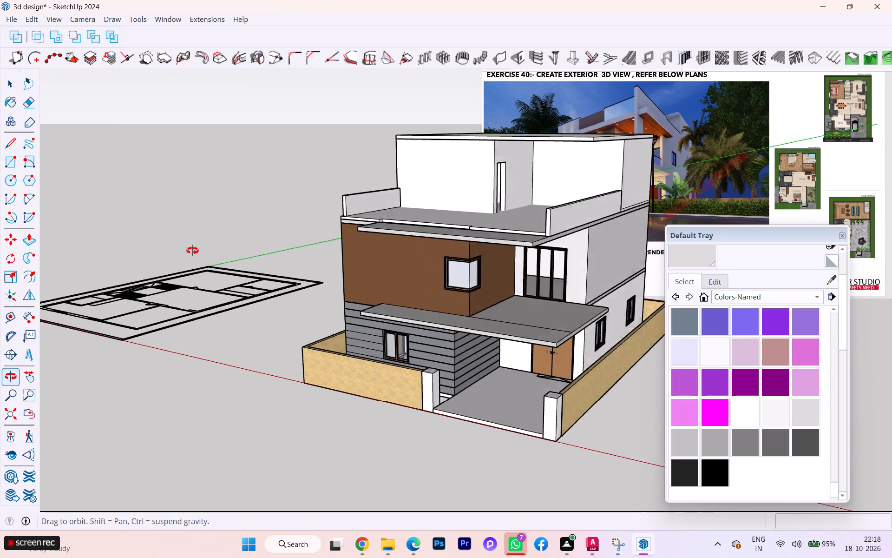
middle_drag(192, 251, 179, 247)
scroll(536, 257, up, 6)
scroll(597, 253, down, 2)
scroll(597, 253, up, 6)
scroll(564, 265, down, 4)
scroll(562, 265, up, 1)
scroll(561, 266, down, 2)
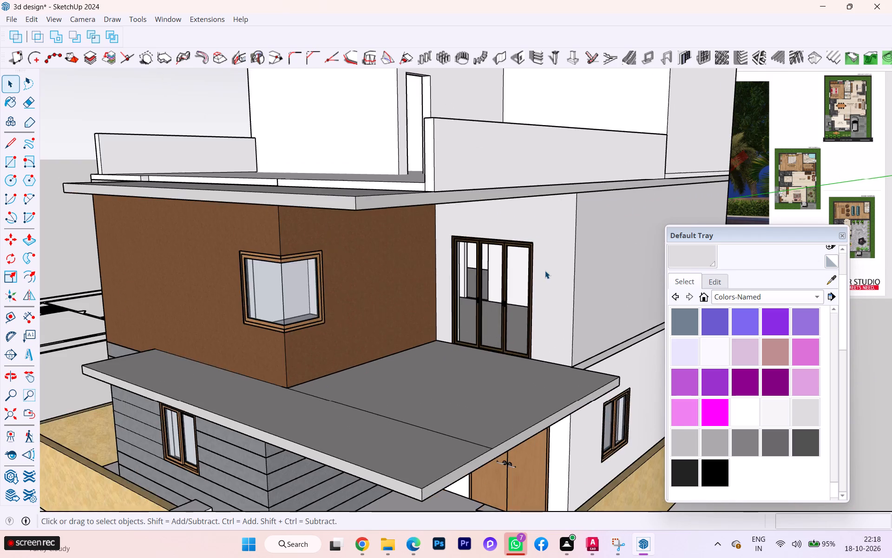
scroll(545, 271, down, 2)
middle_drag(531, 273, 443, 314)
scroll(467, 296, down, 1)
scroll(445, 303, up, 2)
scroll(445, 303, down, 9)
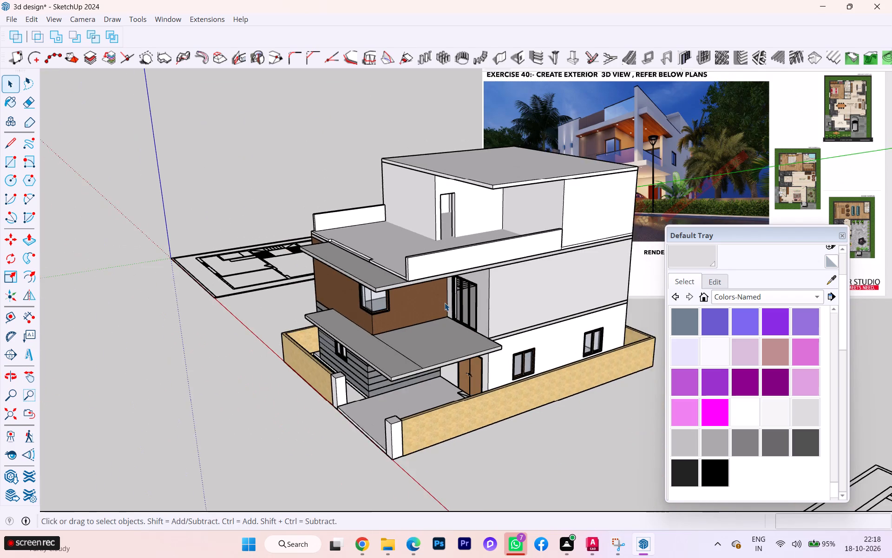
scroll(445, 303, down, 3)
scroll(445, 303, up, 2)
scroll(445, 303, down, 1)
middle_drag(445, 303, 538, 280)
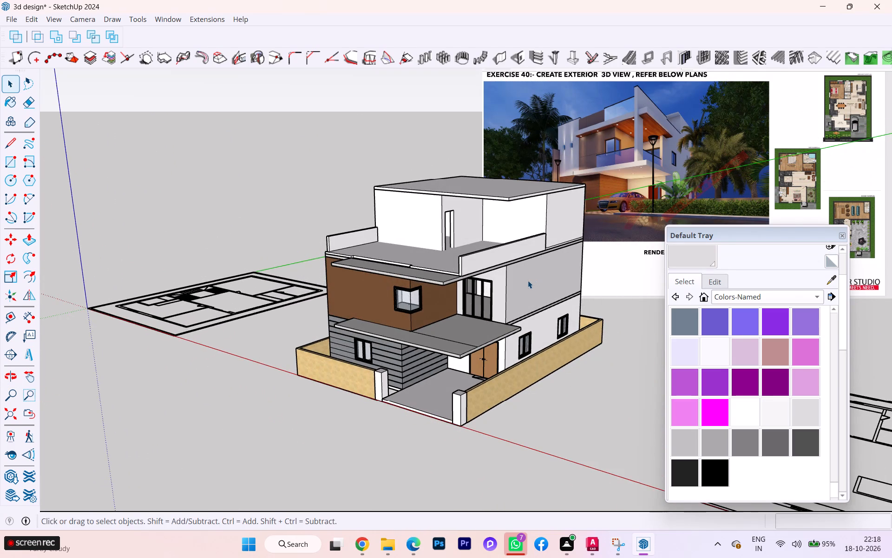
scroll(449, 283, up, 8)
scroll(483, 275, down, 4)
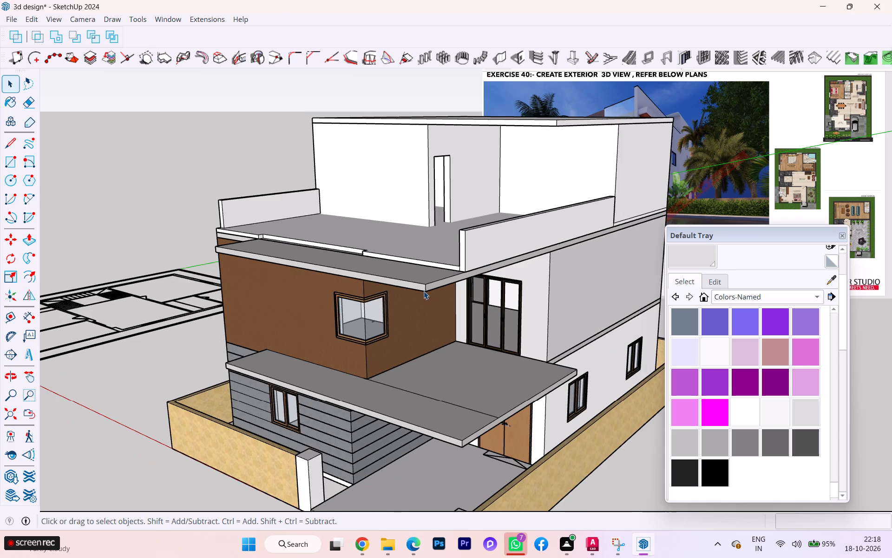
scroll(424, 291, down, 4)
scroll(368, 318, down, 1)
middle_drag(380, 319, 455, 312)
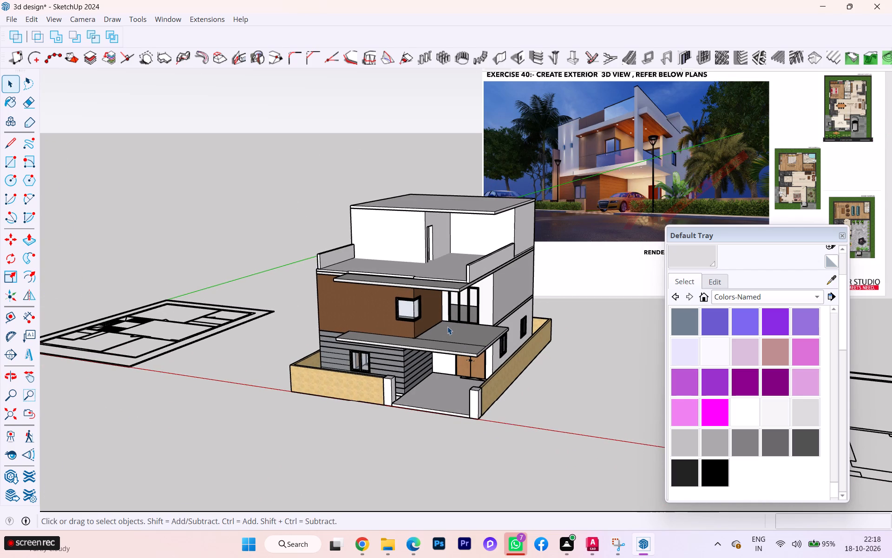
scroll(447, 326, up, 1)
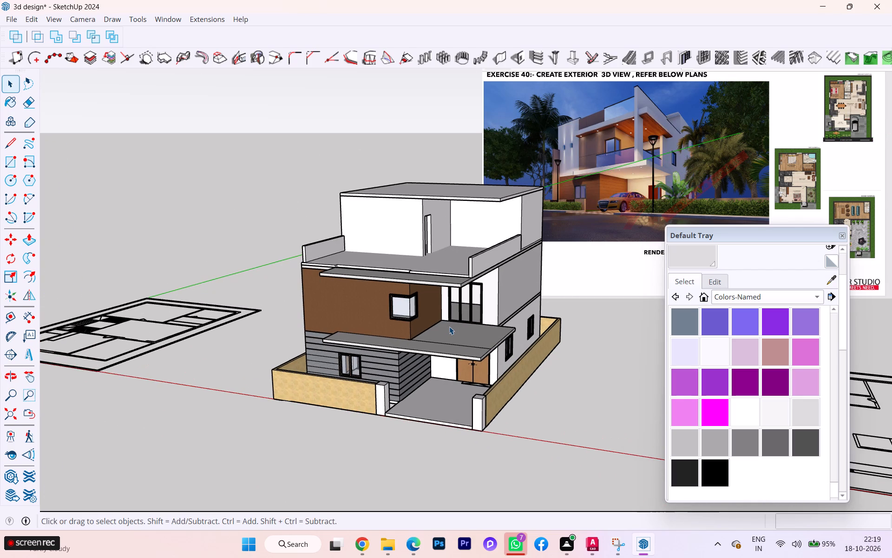
scroll(449, 326, up, 3)
middle_drag(461, 352, 435, 295)
scroll(466, 337, up, 3)
scroll(466, 337, down, 1)
scroll(466, 337, up, 1)
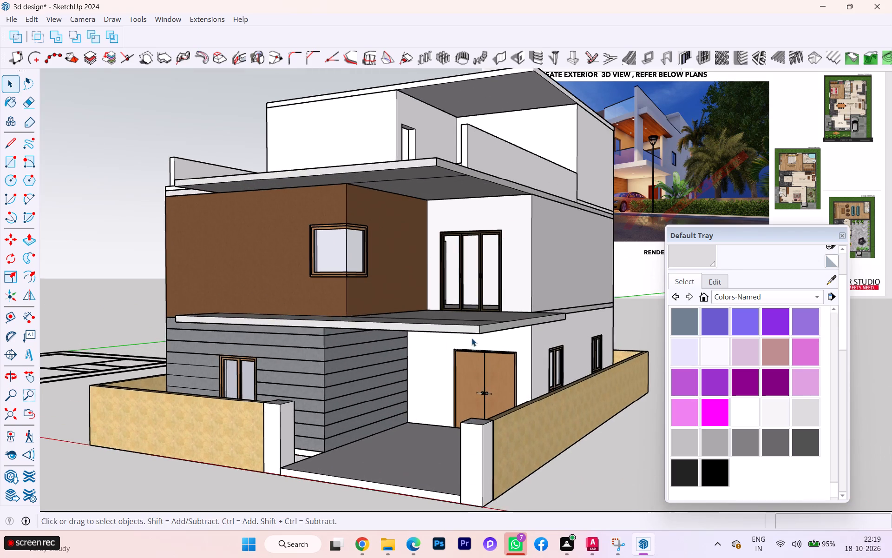
Open the ground-floor group, raise the front strip of the balcony slab about 4 13/16" with Push/Pull, and leave the group.
middle_drag(491, 336, 472, 371)
scroll(456, 371, up, 1)
drag(450, 363, 447, 367)
middle_drag(446, 367, 446, 367)
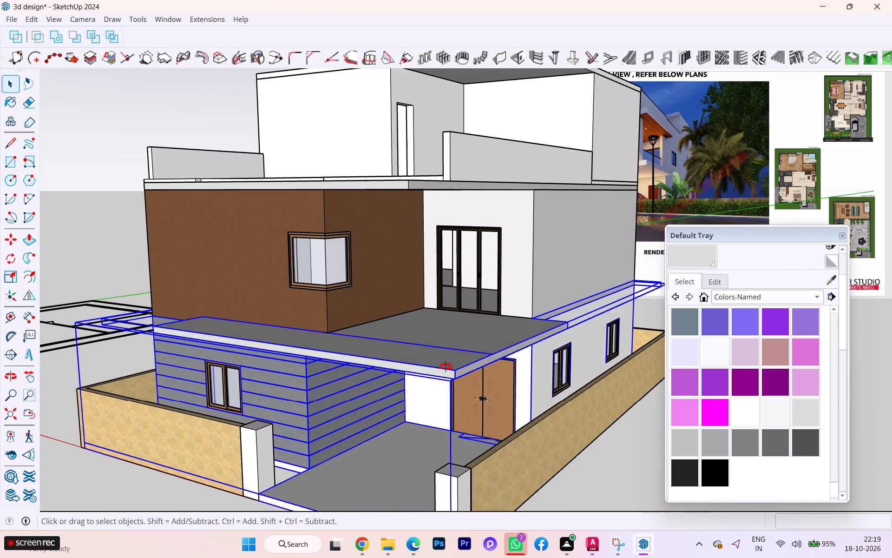
scroll(446, 368, down, 1)
middle_drag(446, 367, 430, 426)
double_click(420, 399)
click(418, 394)
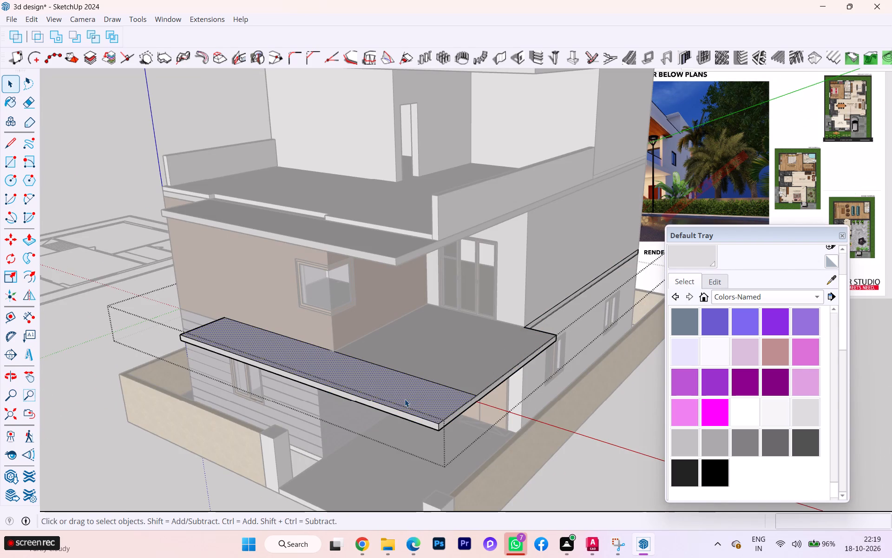
key(p)
click(411, 396)
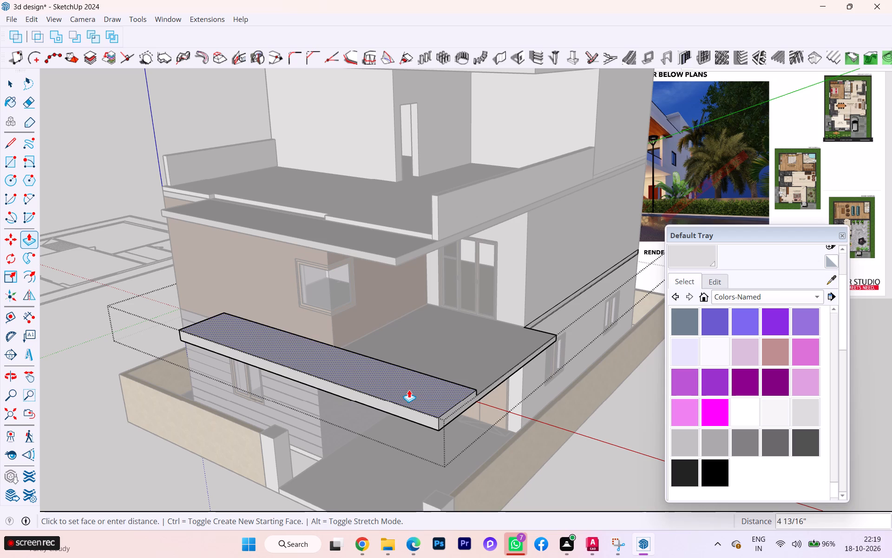
click(409, 390)
key(space)
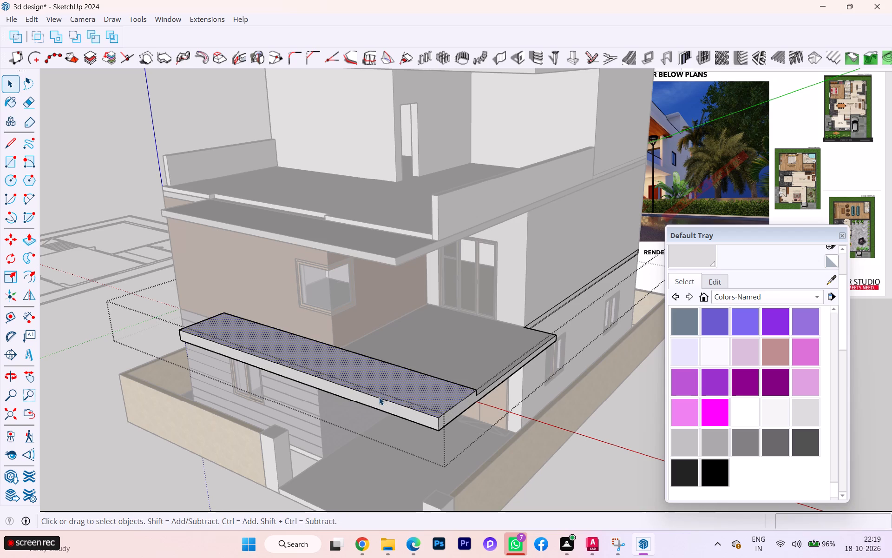
click(79, 433)
double_click(428, 359)
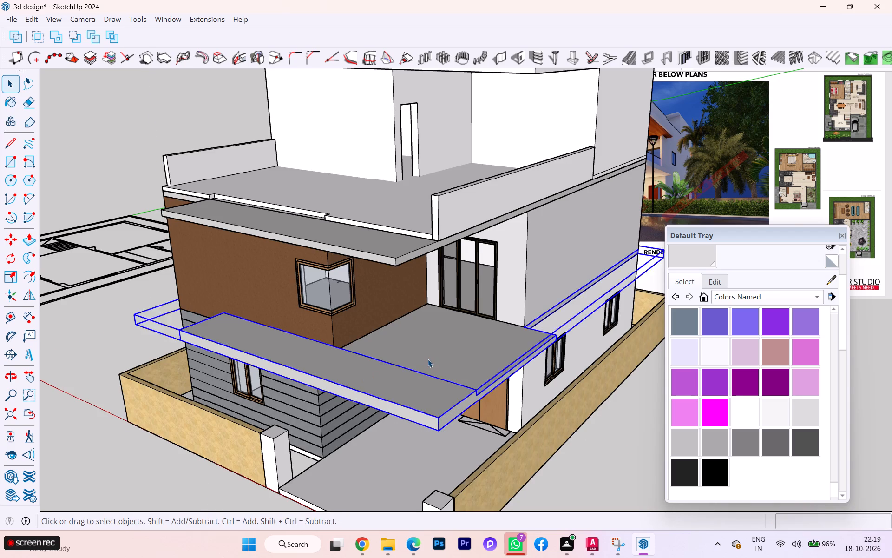
click(144, 411)
Reopen the ground-floor group and draw a line on the balcony floor along the brown wall's base, from the inner corner to the raised strip.
middle_drag(397, 384, 224, 408)
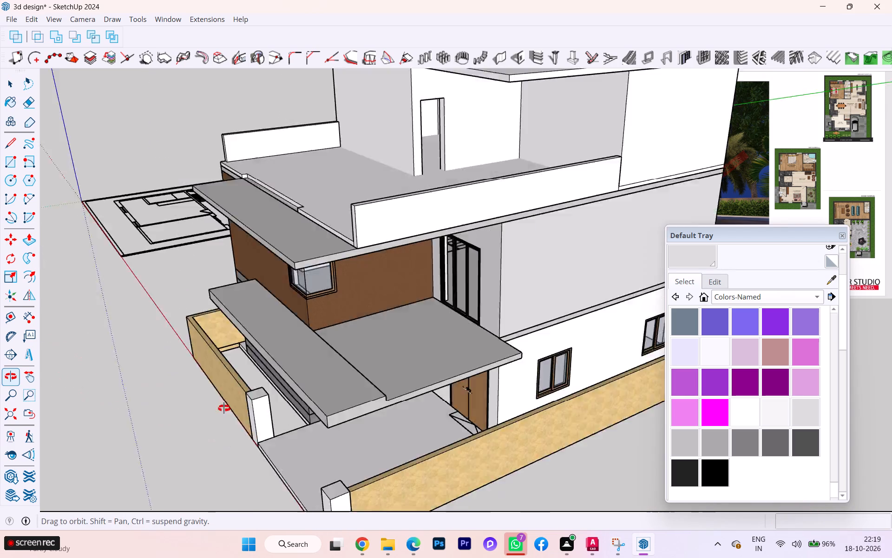
middle_drag(224, 408, 181, 409)
scroll(301, 377, up, 4)
click(378, 346)
triple_click(363, 344)
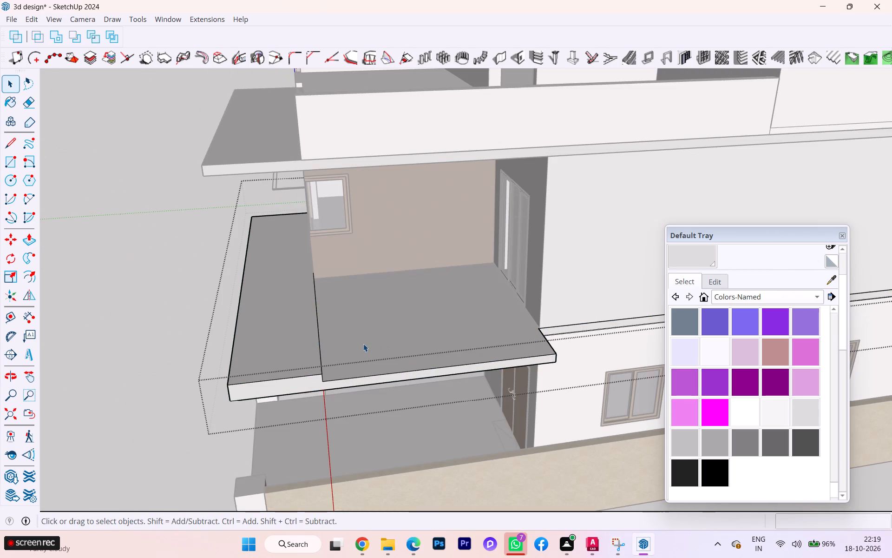
click(360, 339)
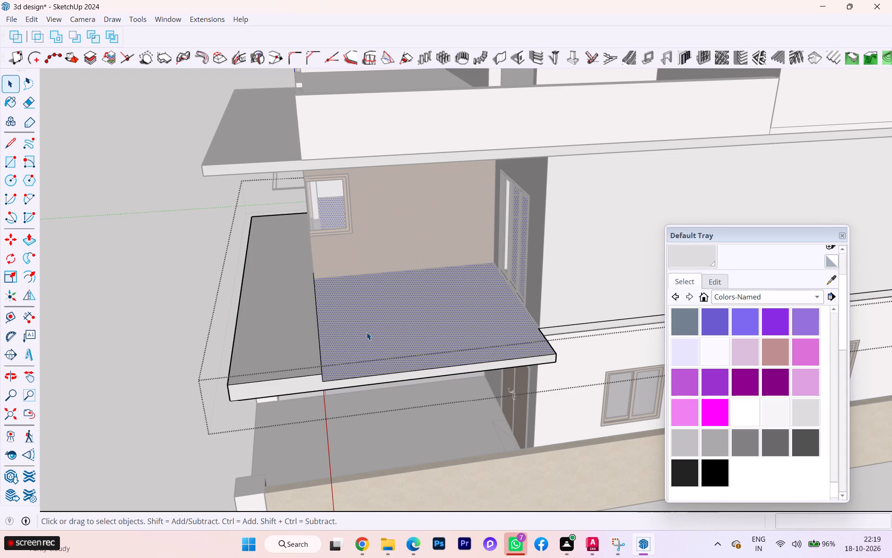
key(l)
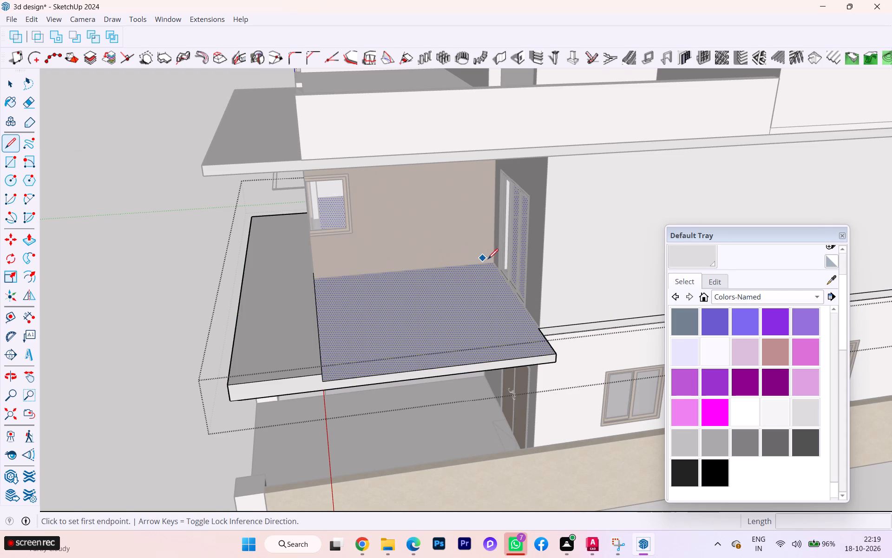
click(495, 262)
scroll(331, 297, down, 1)
middle_drag(330, 298, 231, 293)
scroll(344, 249, up, 2)
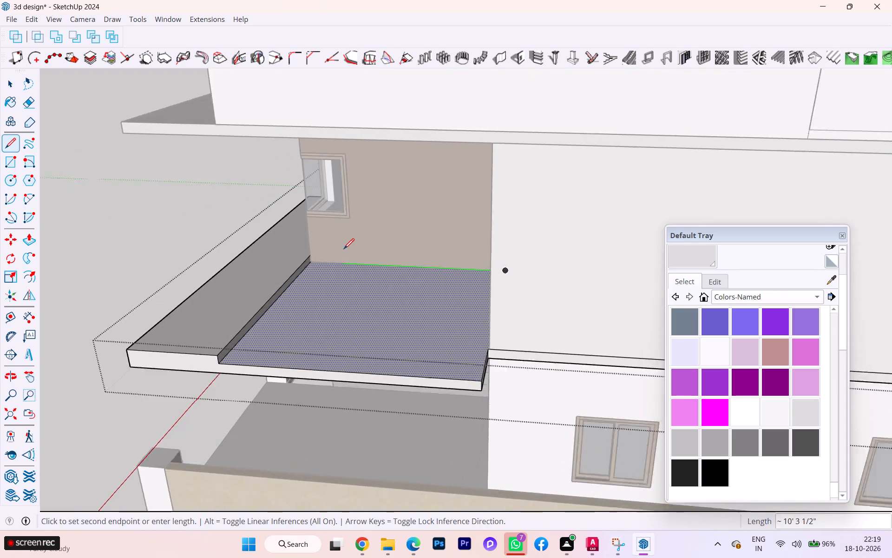
scroll(344, 249, up, 3)
click(305, 265)
key(space)
scroll(301, 273, down, 2)
middle_drag(308, 276, 310, 278)
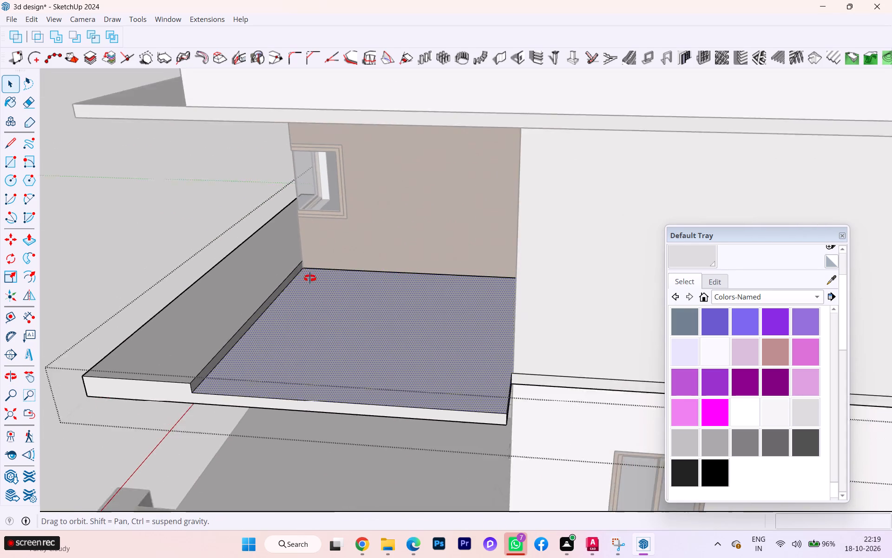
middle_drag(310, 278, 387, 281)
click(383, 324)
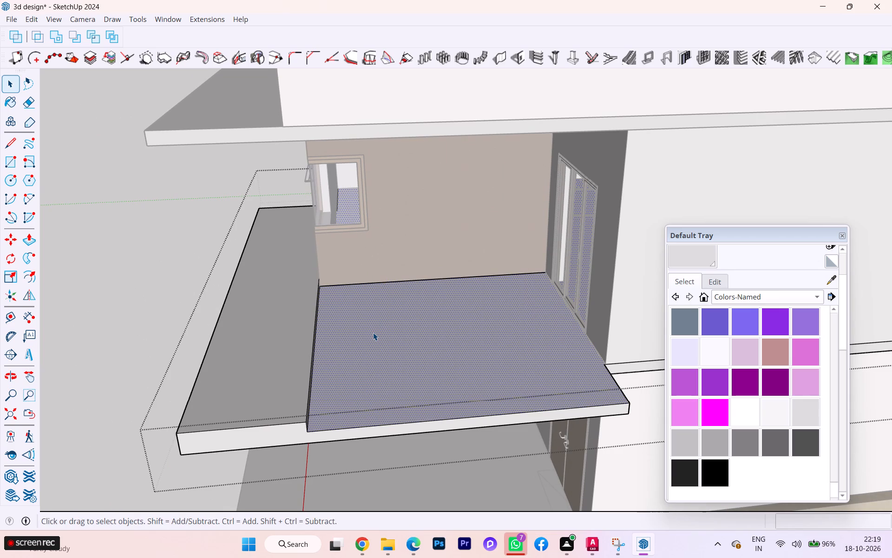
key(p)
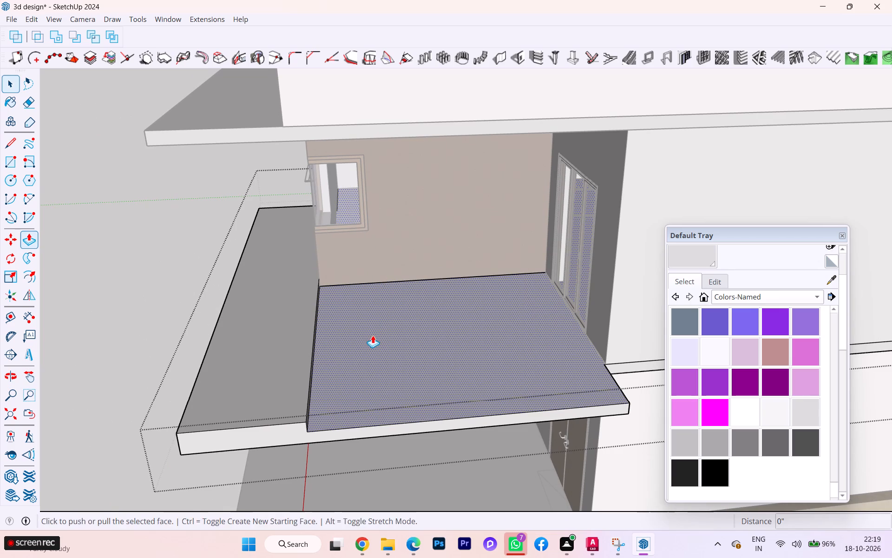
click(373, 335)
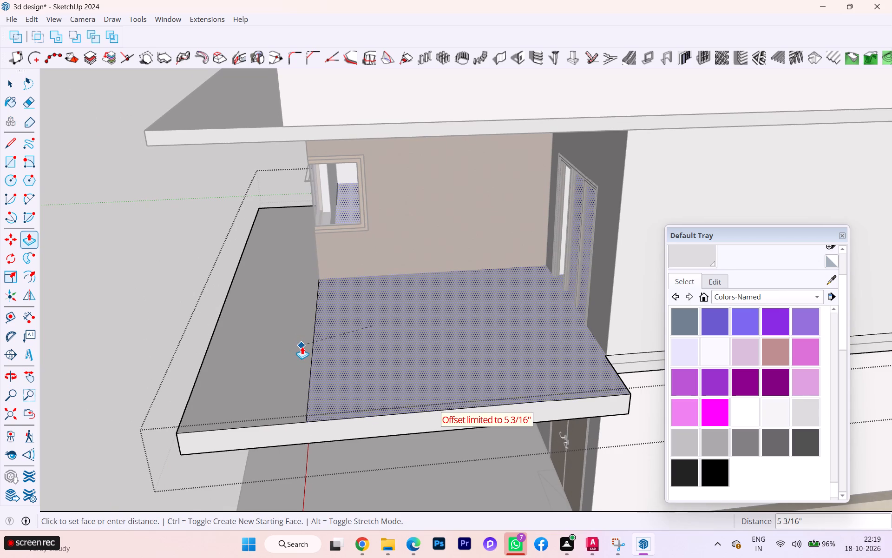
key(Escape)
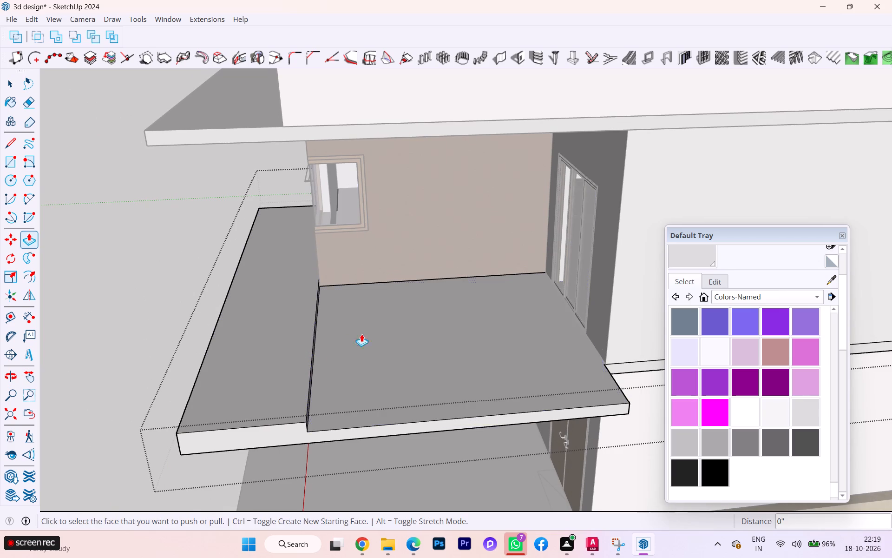
Push the raised front strip of the balcony slab down 5 3/16", flush with the balcony floor, and leave the group.
scroll(367, 332, down, 1)
middle_drag(370, 330, 499, 328)
key(space)
scroll(327, 349, down, 2)
scroll(329, 349, up, 1)
middle_drag(379, 344, 391, 344)
click(386, 363)
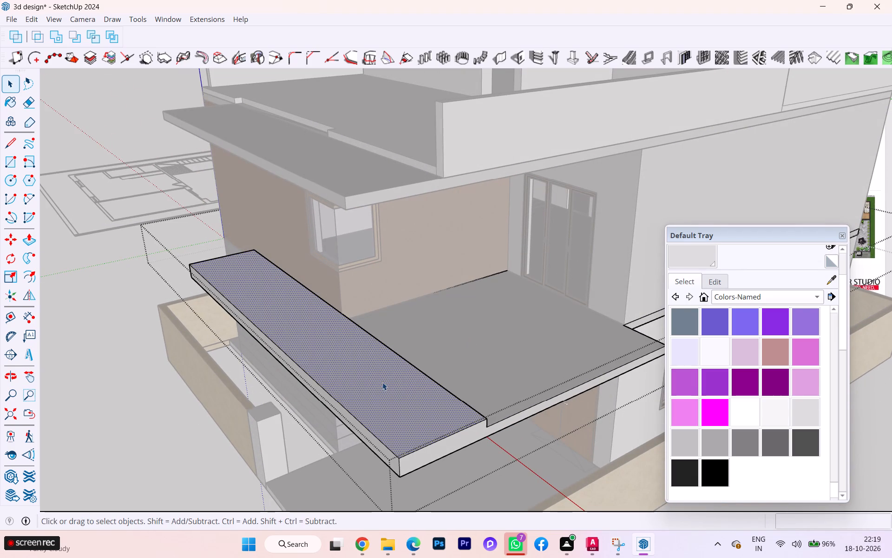
key(p)
click(387, 382)
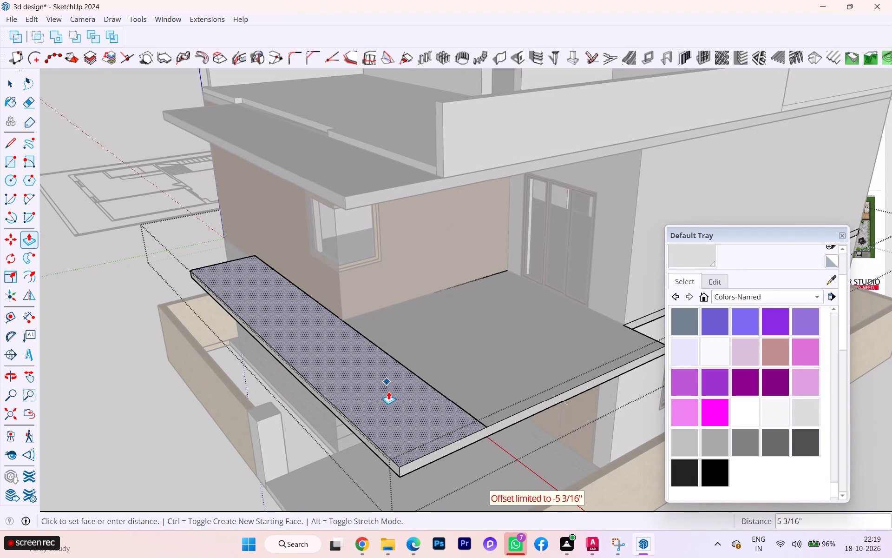
click(388, 392)
key(space)
click(166, 398)
Examine the levelled balcony slab and the house's front and side alongside the reference render.
middle_drag(340, 396, 339, 309)
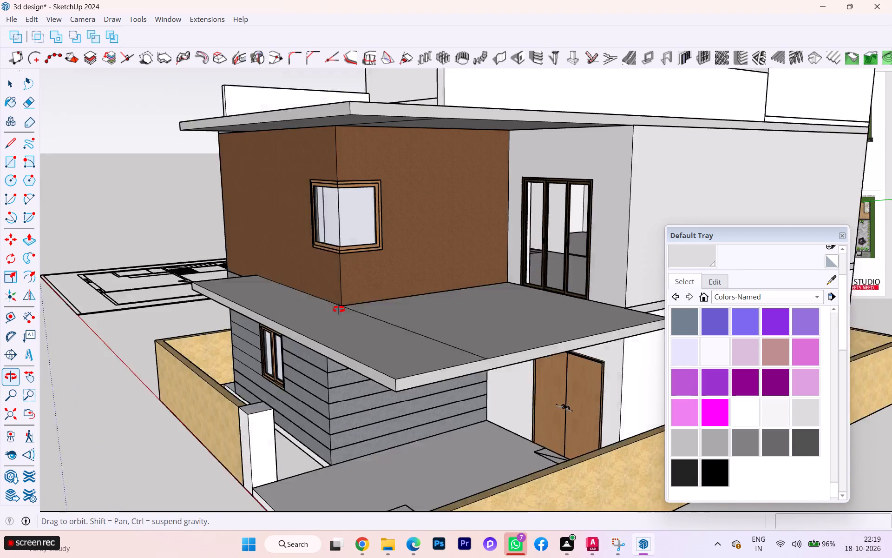
middle_drag(339, 309, 467, 302)
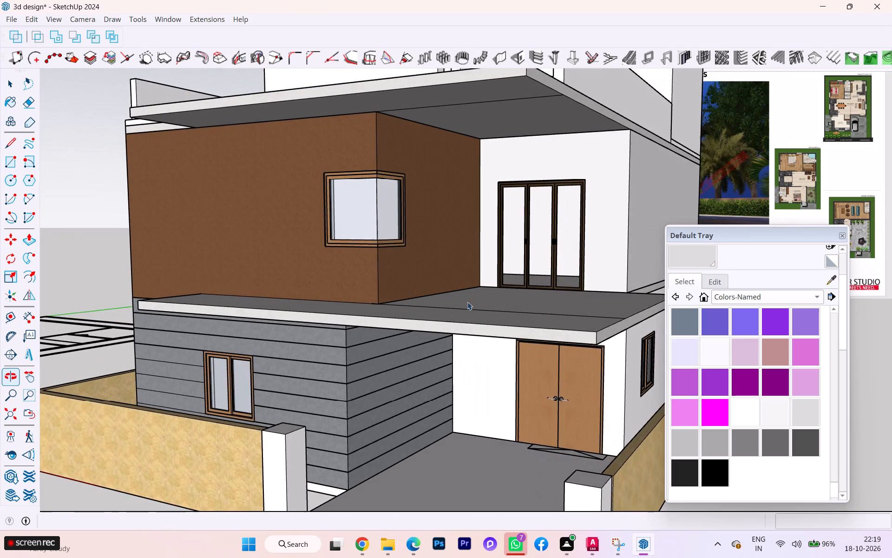
scroll(444, 314, down, 11)
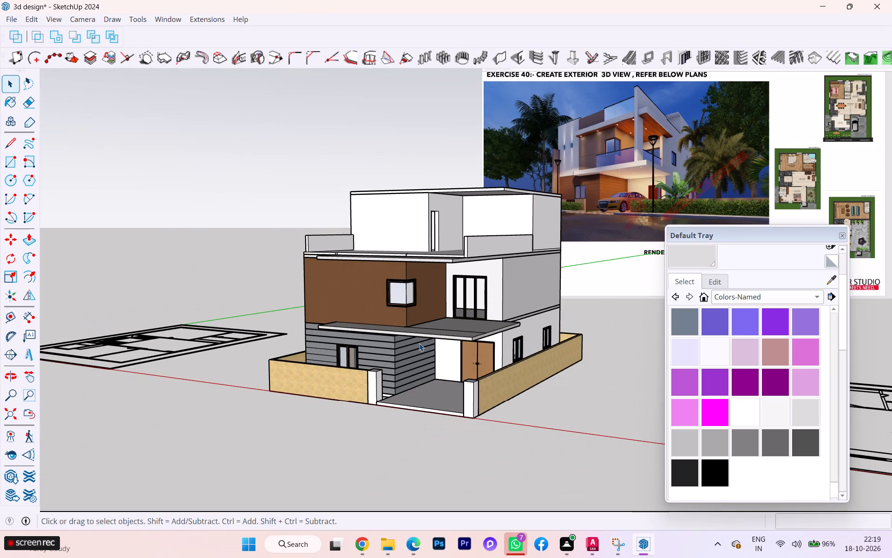
scroll(464, 344, up, 4)
scroll(479, 330, down, 1)
scroll(479, 330, up, 4)
scroll(479, 330, down, 3)
Open the ground-floor slab group, paint the whole balcony slab and its side band orchid pink, and leave the group.
double_click(471, 336)
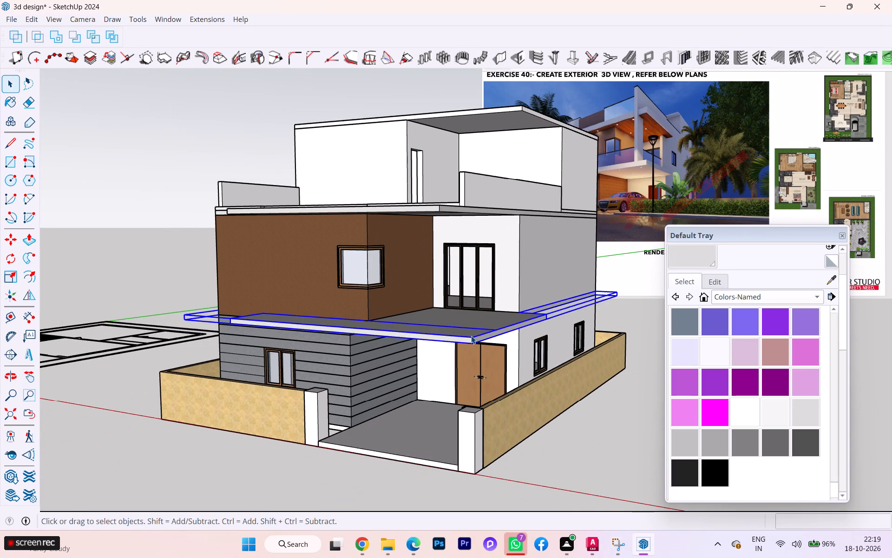
double_click(471, 337)
double_click(470, 337)
double_click(459, 340)
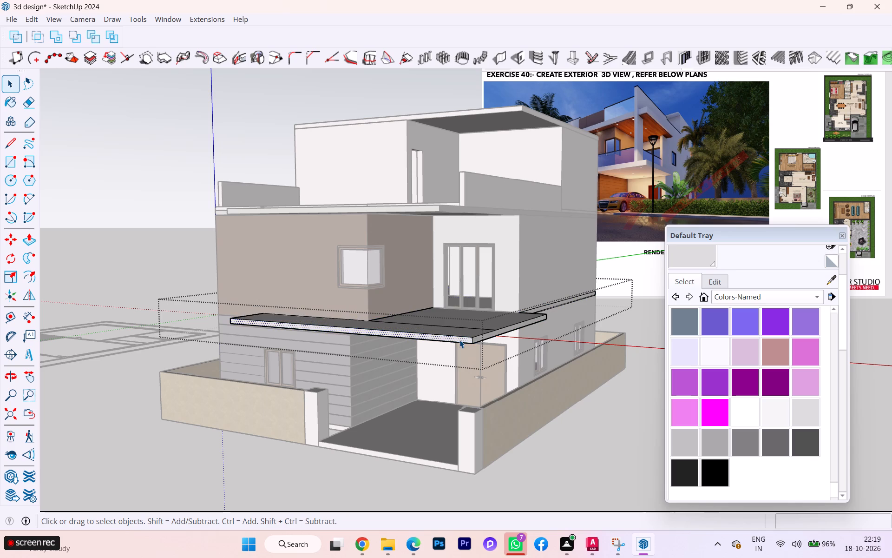
triple_click(465, 335)
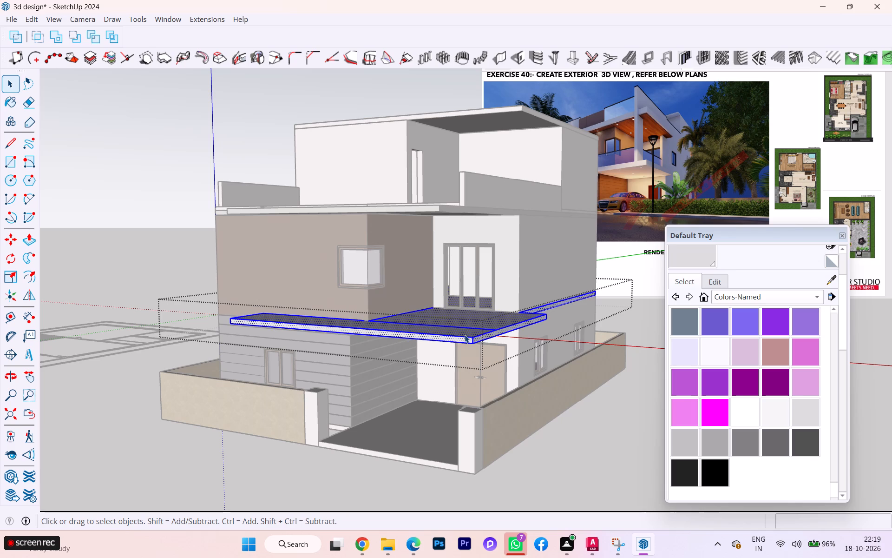
double_click(465, 335)
click(465, 335)
click(807, 349)
click(482, 335)
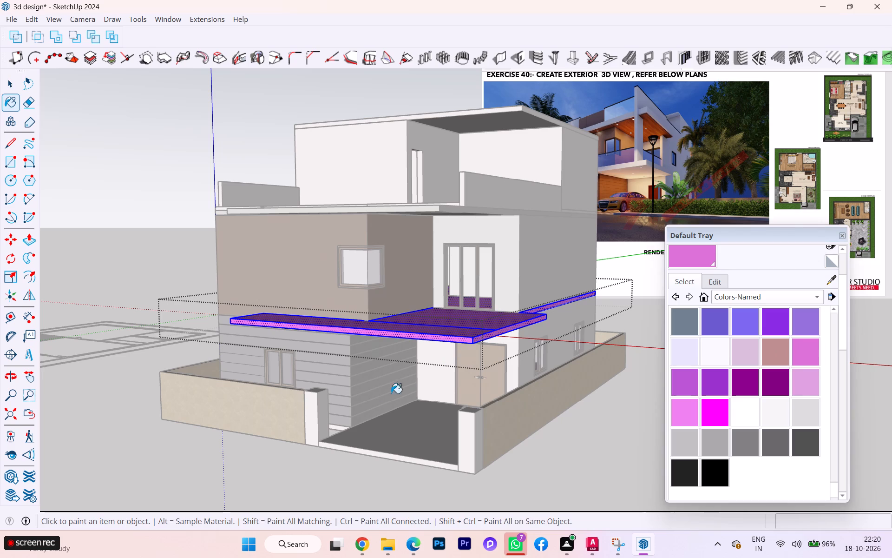
key(space)
double_click(214, 435)
Open the first-floor roof slab group, paint the whole slab the same orchid pink, and leave the group.
scroll(392, 418, down, 1)
middle_drag(387, 421, 206, 452)
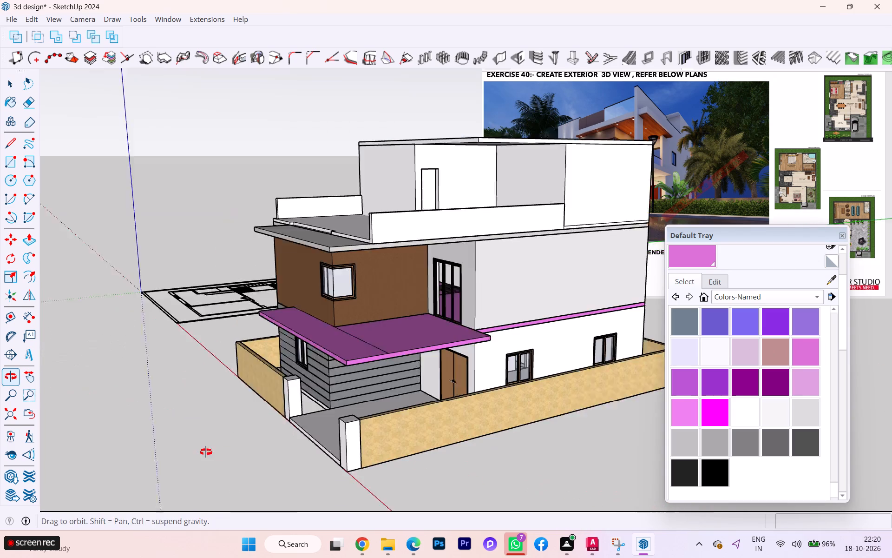
middle_drag(206, 452, 190, 453)
triple_click(330, 245)
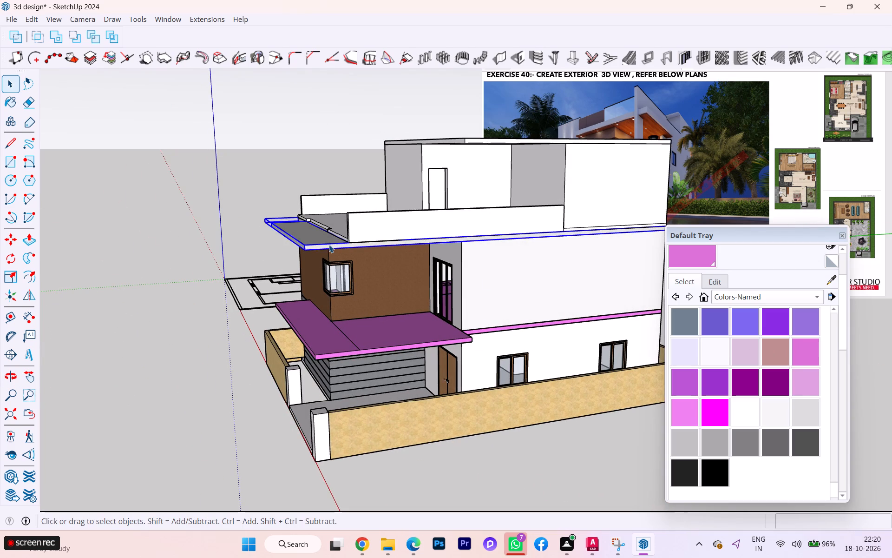
click(328, 245)
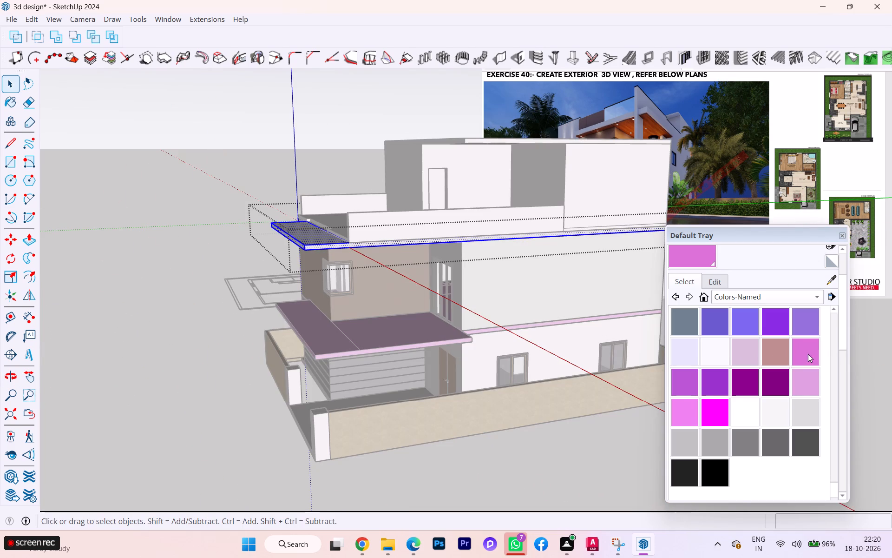
click(802, 354)
click(311, 249)
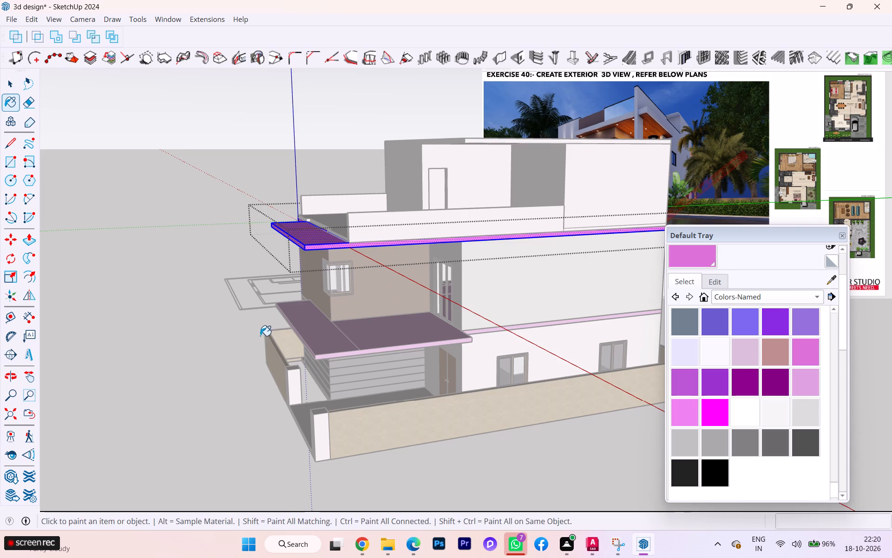
key(space)
double_click(227, 340)
Examine the house with its two pink slabs from the front, from below and from the side.
middle_drag(216, 345, 499, 359)
scroll(217, 345, down, 1)
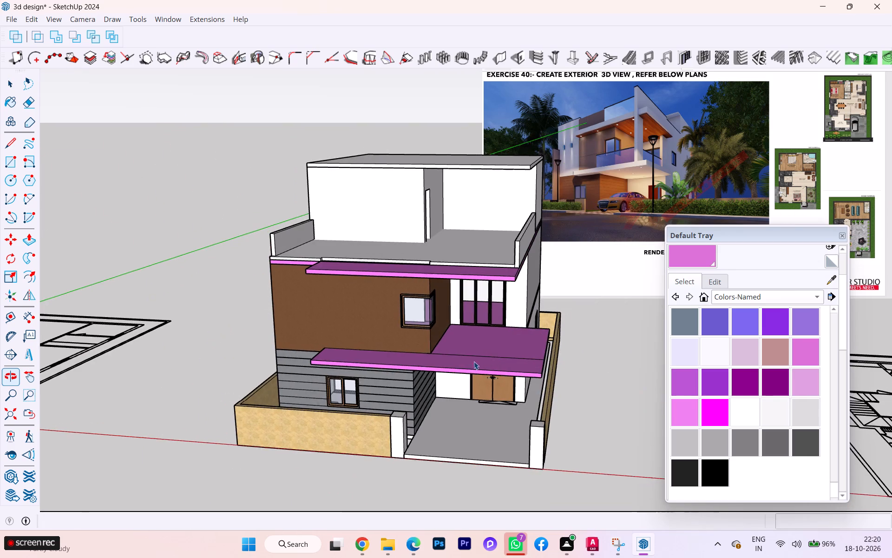
middle_drag(461, 361, 446, 285)
scroll(373, 314, down, 2)
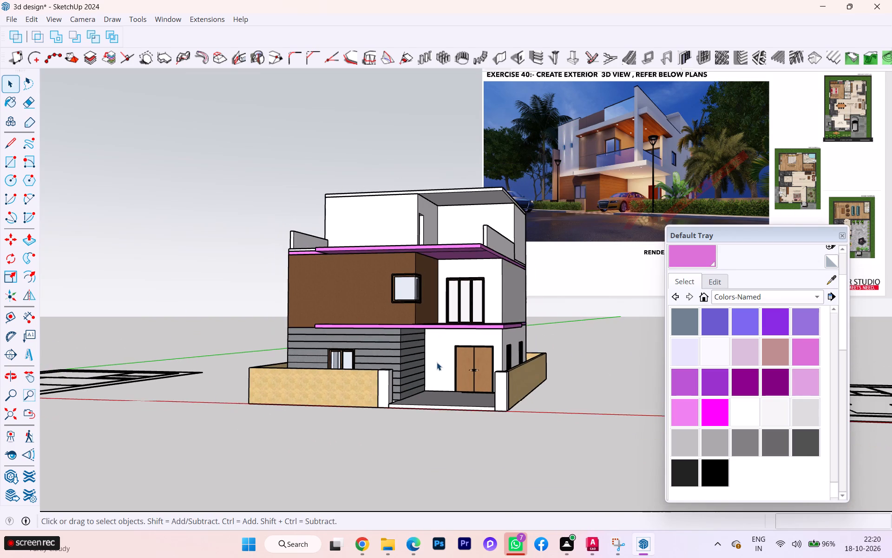
scroll(439, 360, down, 1)
middle_drag(441, 360, 301, 382)
scroll(480, 365, up, 4)
scroll(484, 355, down, 1)
scroll(484, 354, up, 1)
Open the nested ground-floor wall group, paint the connected walls around the entrance door and side windows slate grey, and leave it.
triple_click(487, 339)
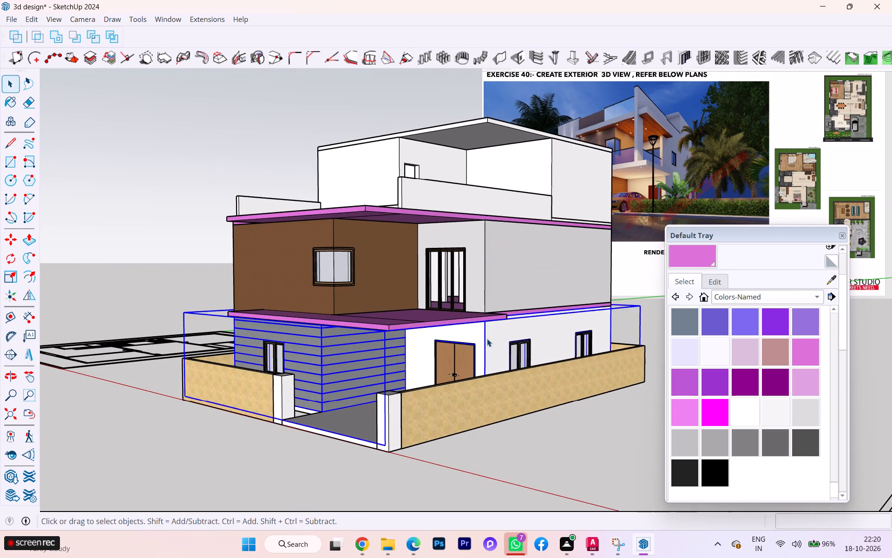
click(487, 339)
triple_click(487, 339)
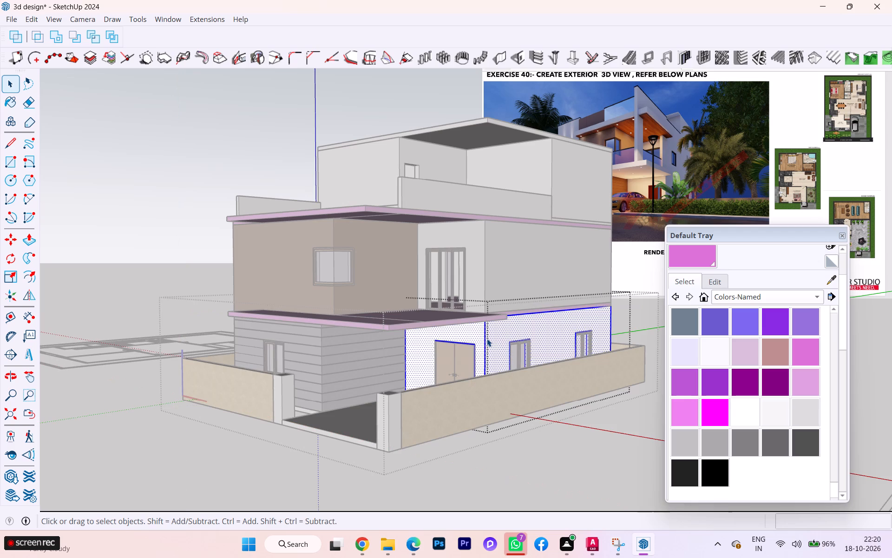
click(686, 319)
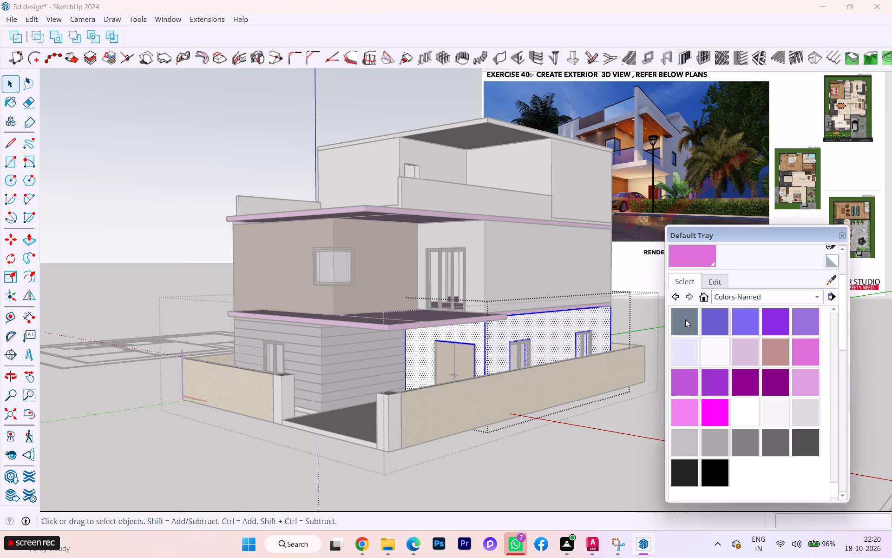
click(545, 335)
key(space)
key(space)
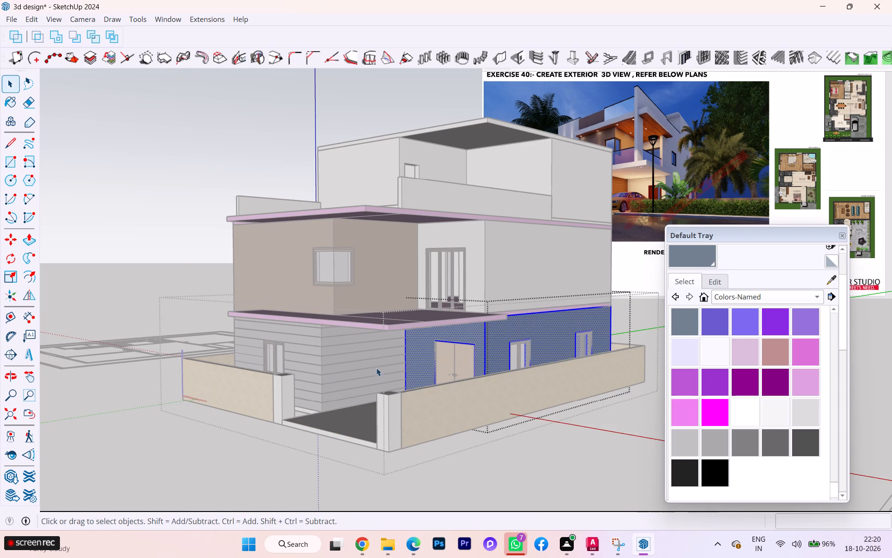
click(178, 432)
click(178, 432)
double_click(182, 438)
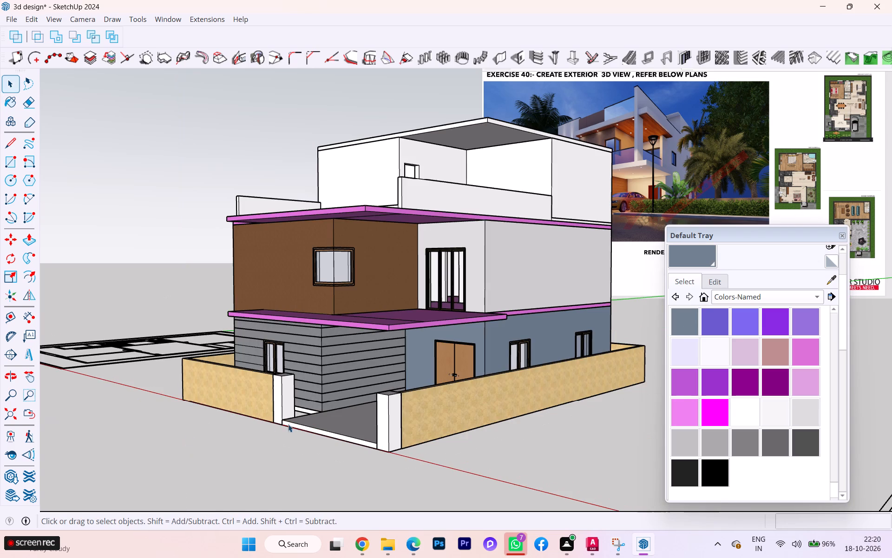
Open the first-floor wall group and paint the side wall beside the balcony and the balcony door's wall slate grey.
middle_drag(291, 424, 409, 464)
scroll(294, 424, down, 1)
triple_click(497, 284)
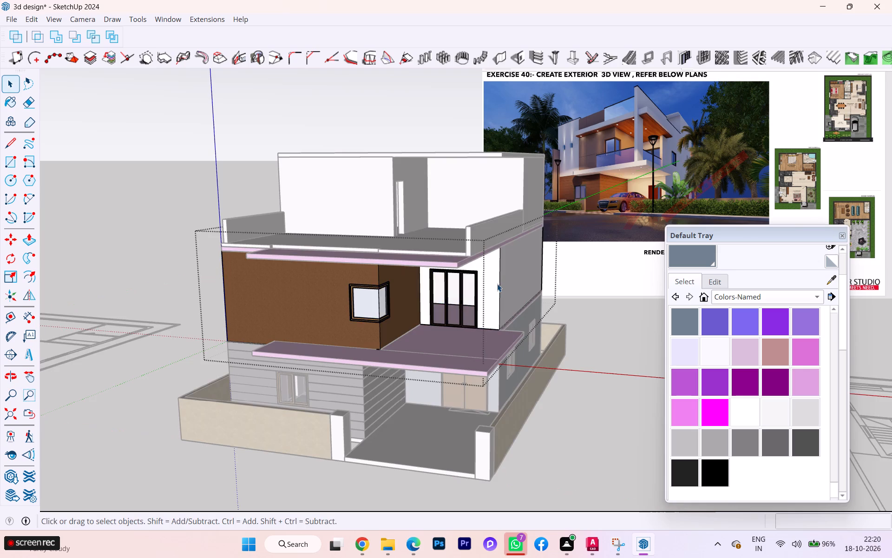
triple_click(497, 284)
click(497, 284)
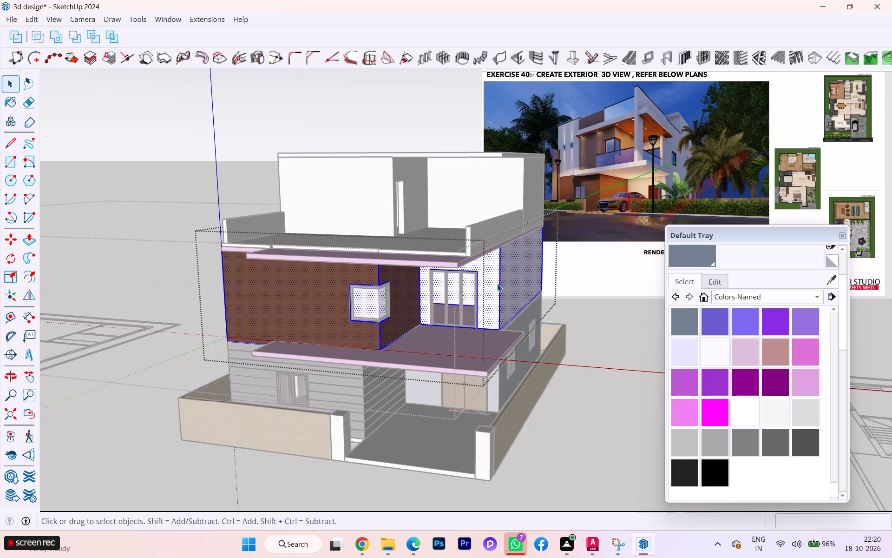
double_click(497, 284)
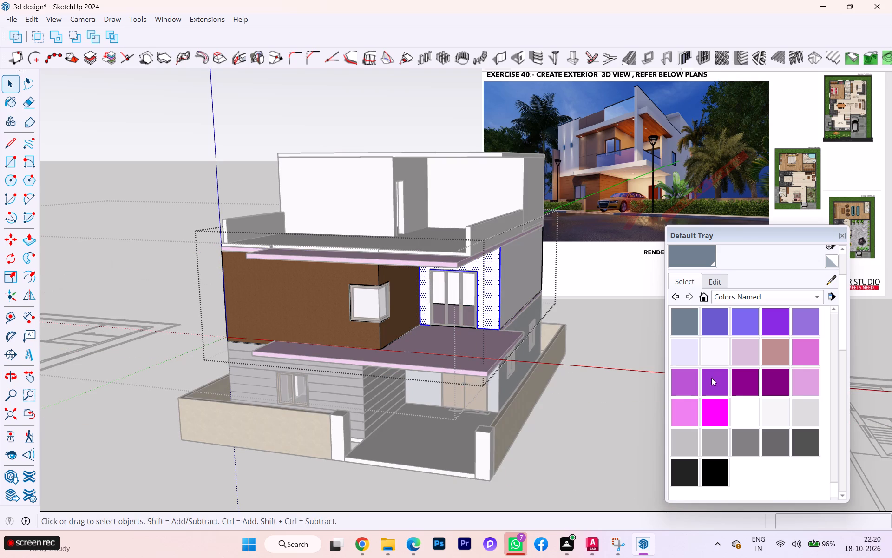
click(674, 316)
click(505, 273)
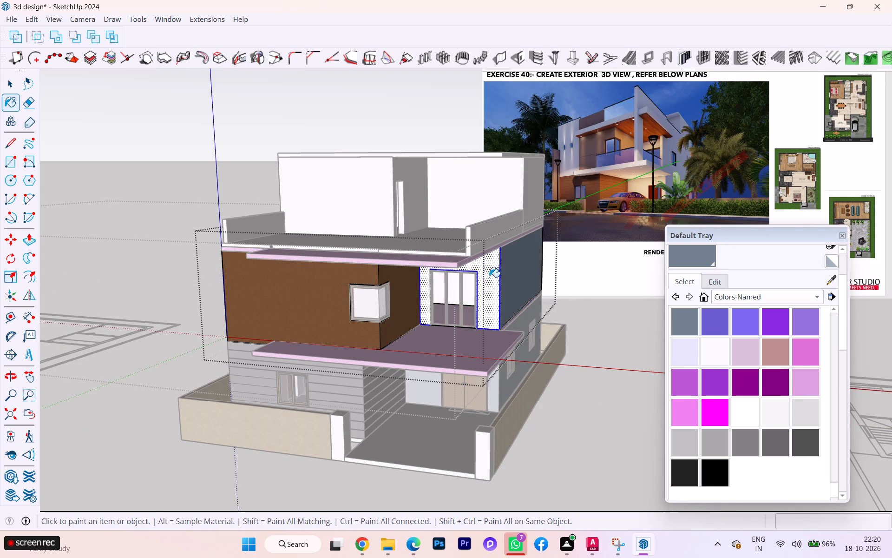
click(488, 278)
key(space)
Paint the first-floor rear wall and the opposite side wall with two window openings slate grey, and leave the group.
middle_drag(562, 312, 102, 365)
middle_drag(457, 325, 155, 319)
click(387, 324)
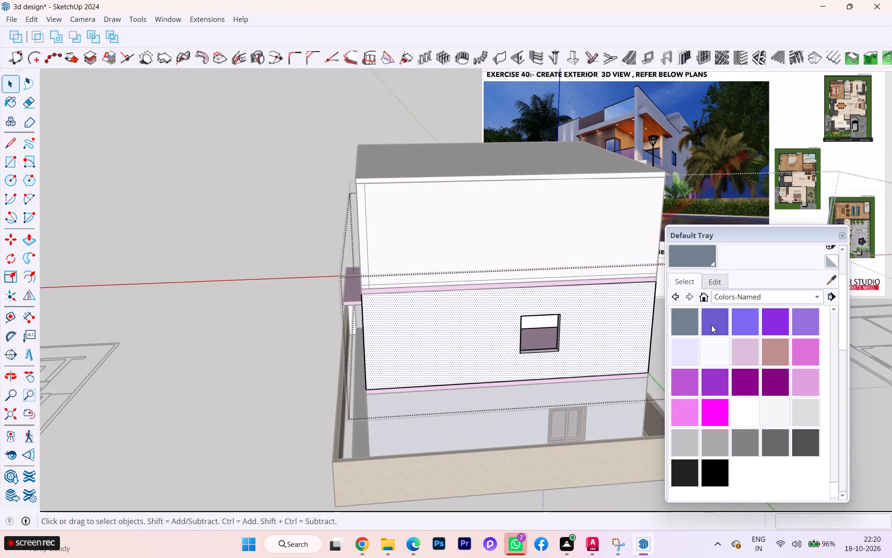
click(690, 322)
click(459, 335)
scroll(570, 330, down, 1)
middle_drag(544, 333, 35, 357)
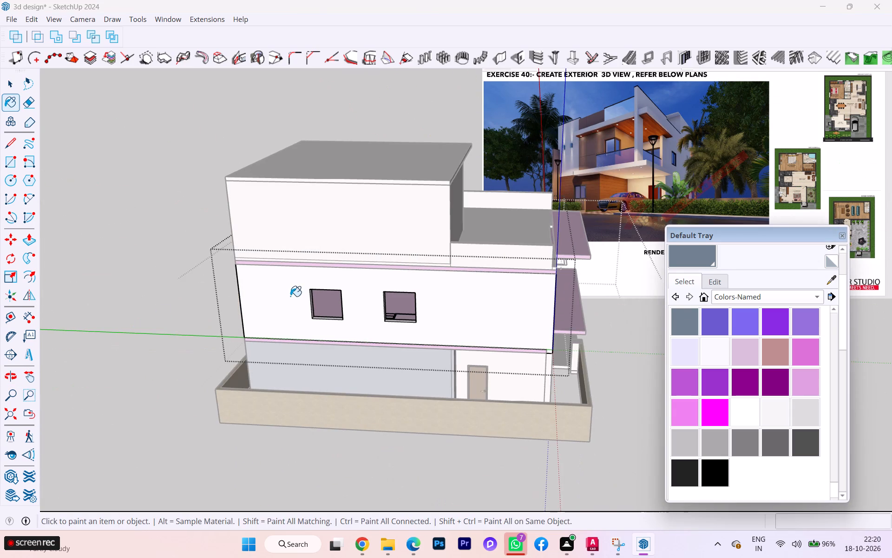
click(271, 297)
scroll(457, 314, down, 1)
middle_drag(457, 314, 311, 325)
key(space)
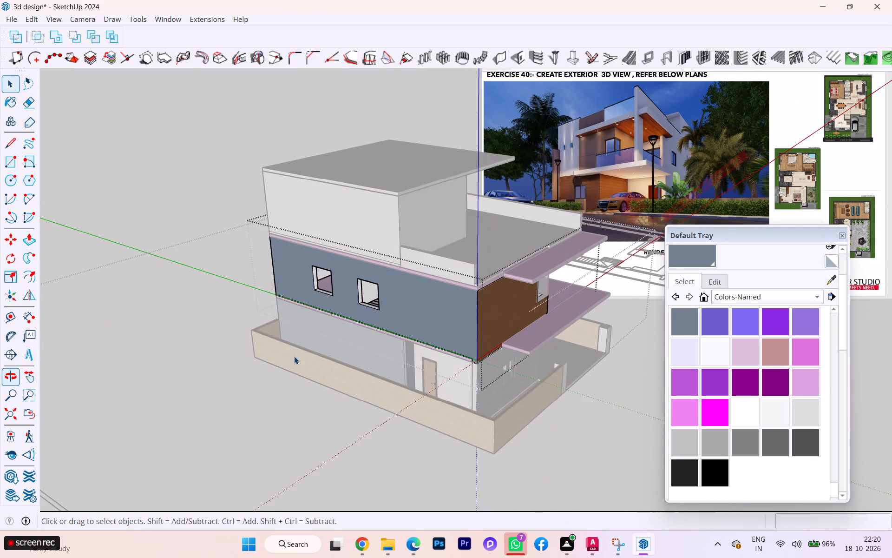
triple_click(251, 389)
click(251, 389)
double_click(248, 380)
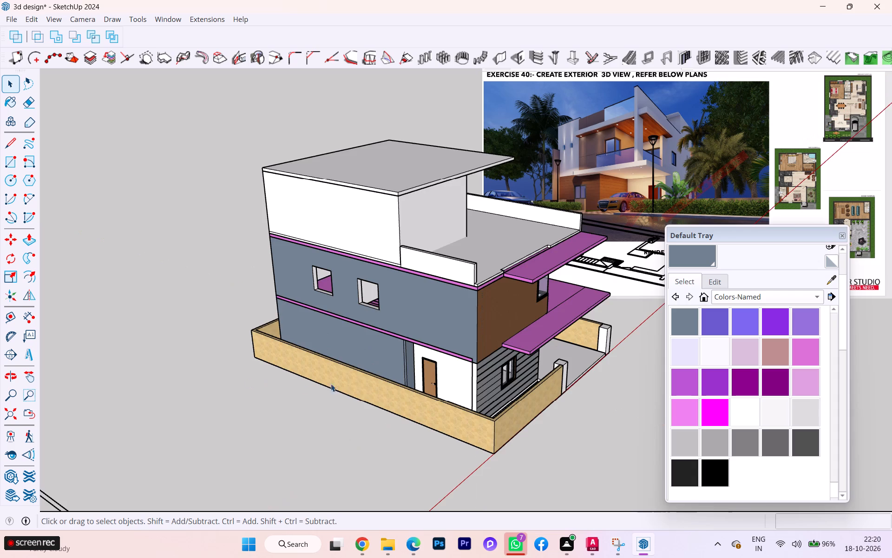
Open the nested ground-floor wall group, paint the wall around the side door with slate grey sampled from the adjoining wall, and leave it.
scroll(475, 382, up, 1)
scroll(475, 382, down, 3)
scroll(475, 382, up, 3)
scroll(478, 378, down, 1)
scroll(478, 378, up, 3)
scroll(478, 378, down, 2)
scroll(476, 377, up, 9)
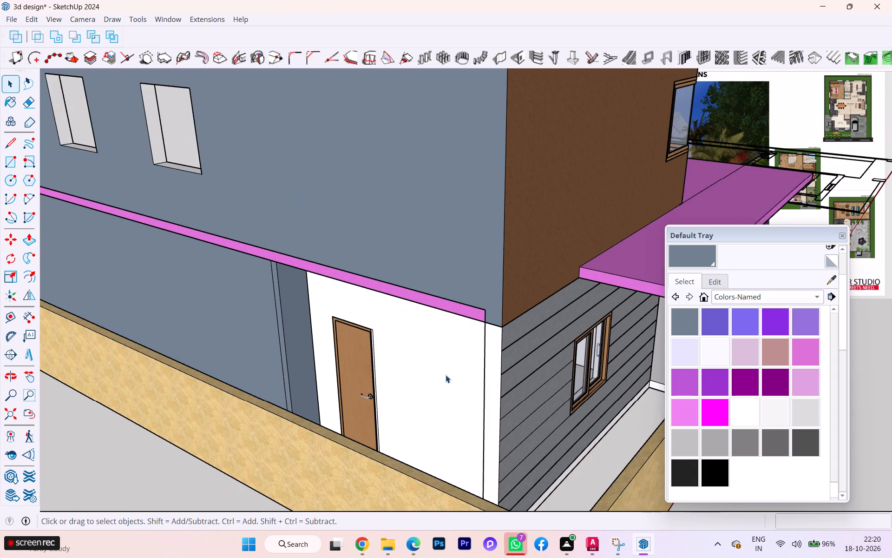
click(442, 366)
double_click(442, 366)
double_click(421, 364)
double_click(415, 364)
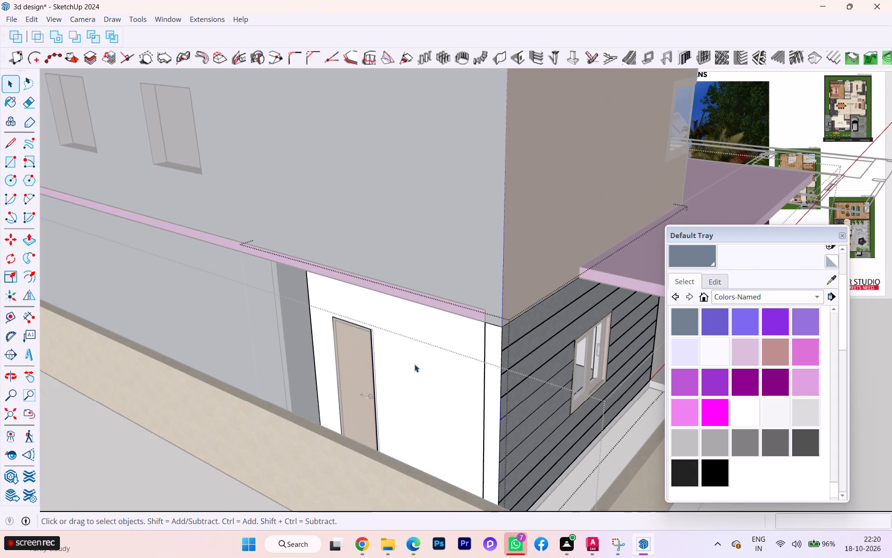
click(414, 364)
double_click(411, 363)
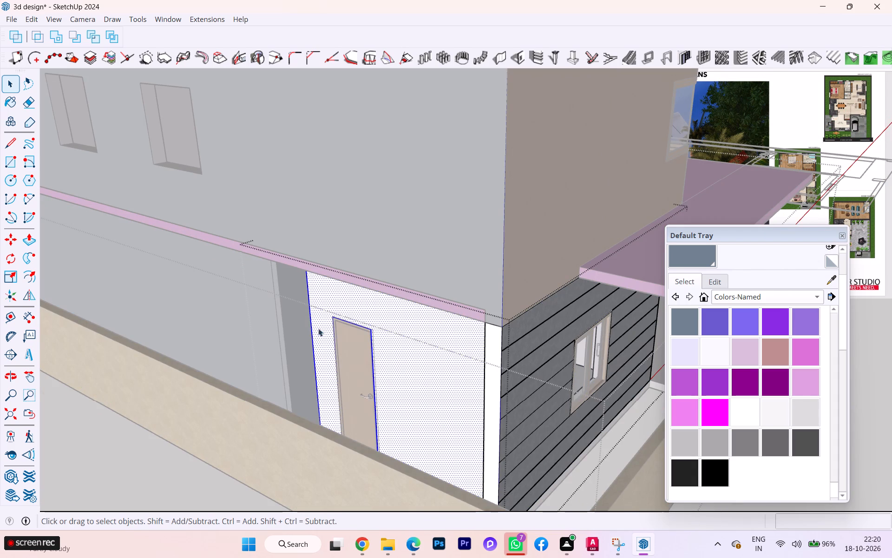
click(827, 283)
click(259, 321)
click(415, 306)
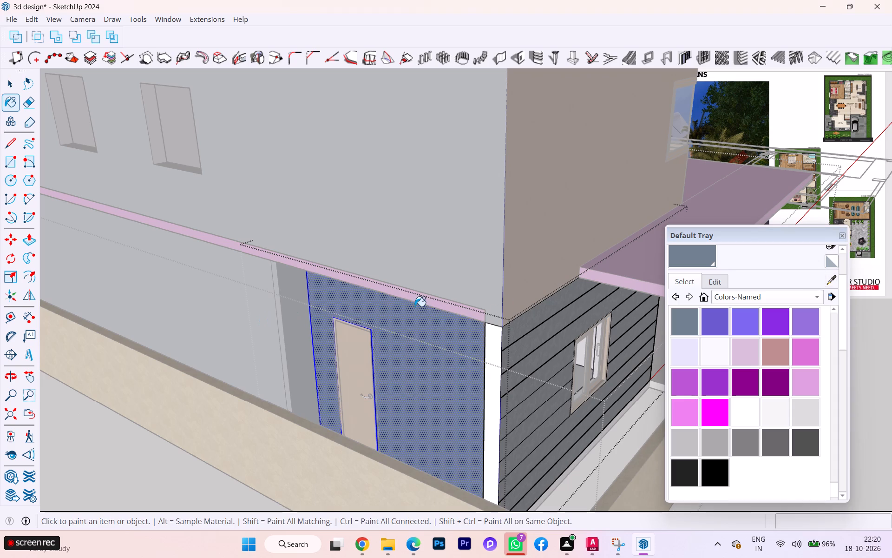
key(space)
scroll(410, 342, down, 10)
scroll(422, 322, up, 1)
scroll(422, 322, down, 2)
double_click(273, 412)
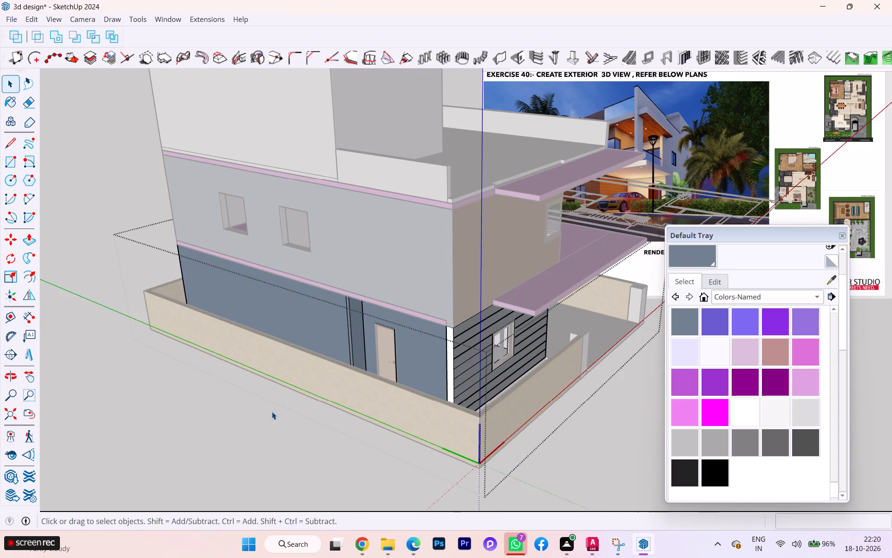
double_click(271, 412)
double_click(268, 403)
Paint the white corner strip between the side-door wall and the front cladding with the cladding's Blacktop Old 01 material, and leave the group.
middle_drag(529, 349, 502, 342)
scroll(465, 325, up, 4)
scroll(432, 313, down, 1)
scroll(432, 313, up, 2)
scroll(432, 313, down, 1)
scroll(432, 313, up, 3)
scroll(431, 313, down, 1)
scroll(430, 313, up, 1)
scroll(429, 313, down, 1)
scroll(428, 313, up, 1)
scroll(428, 313, down, 1)
scroll(411, 312, up, 9)
scroll(407, 312, down, 1)
scroll(407, 312, up, 2)
scroll(407, 312, down, 3)
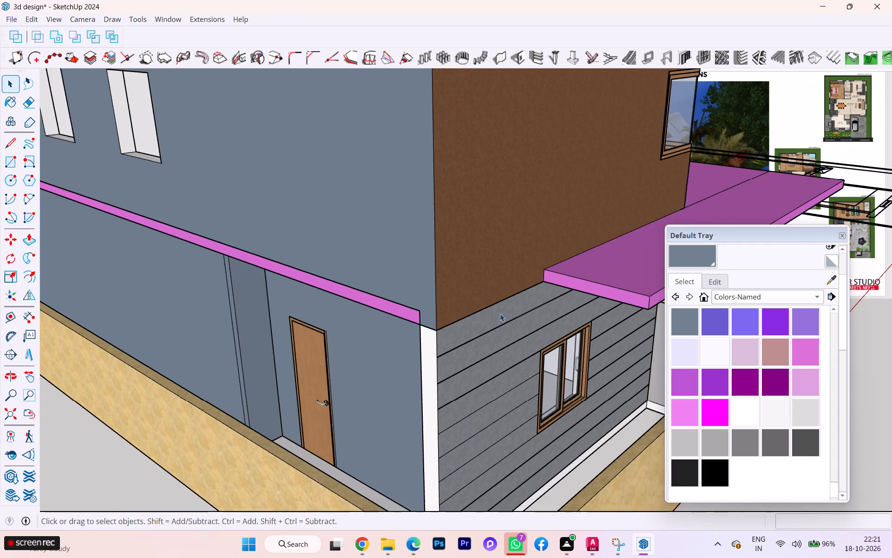
scroll(500, 313, down, 2)
scroll(501, 313, up, 2)
scroll(501, 313, down, 1)
scroll(458, 349, down, 1)
middle_drag(458, 349, 538, 350)
scroll(529, 361, up, 1)
scroll(529, 361, down, 1)
scroll(527, 361, up, 3)
click(522, 360)
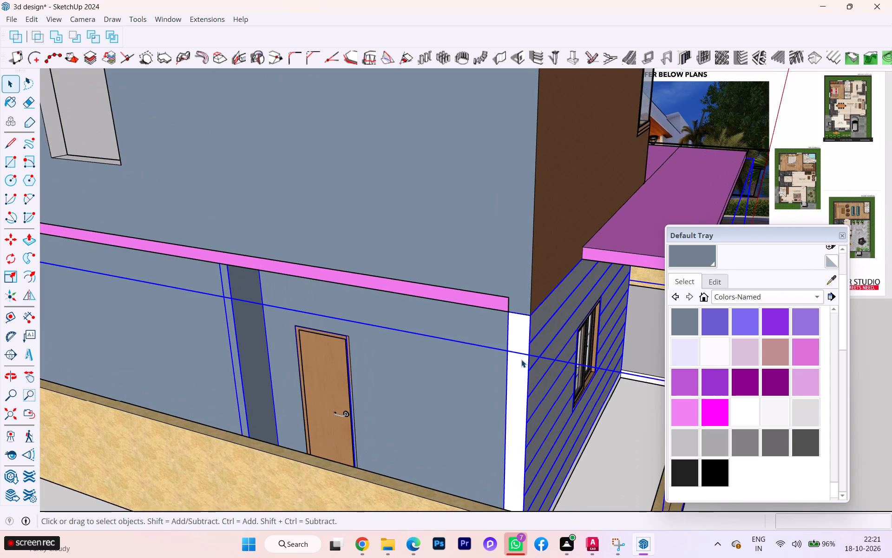
triple_click(519, 356)
triple_click(513, 357)
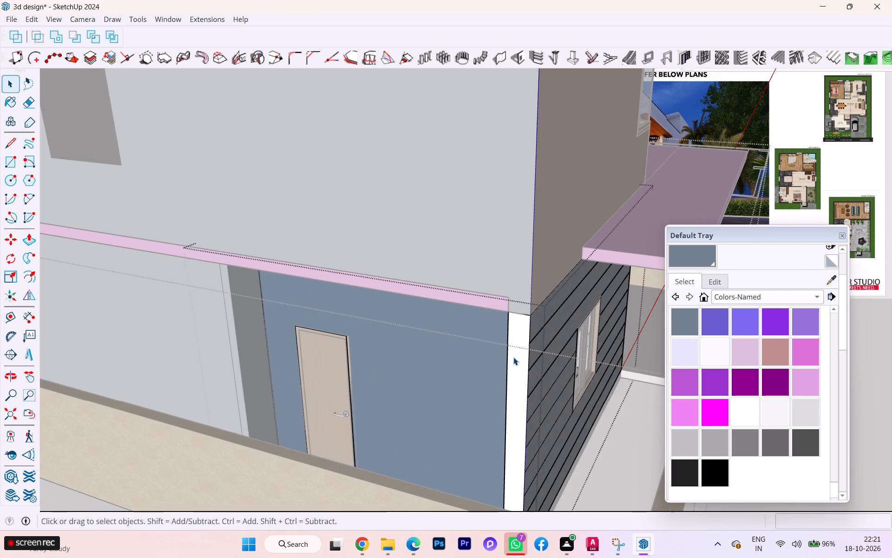
click(509, 361)
double_click(511, 361)
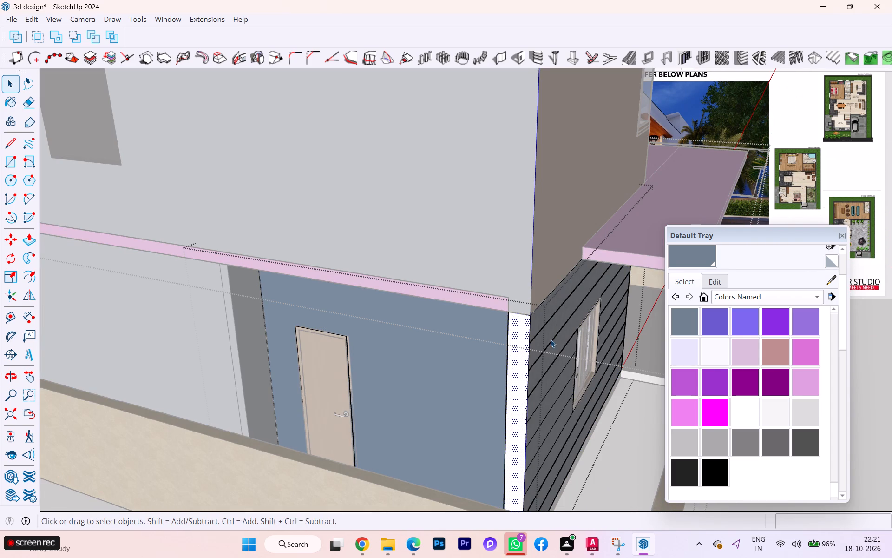
click(826, 281)
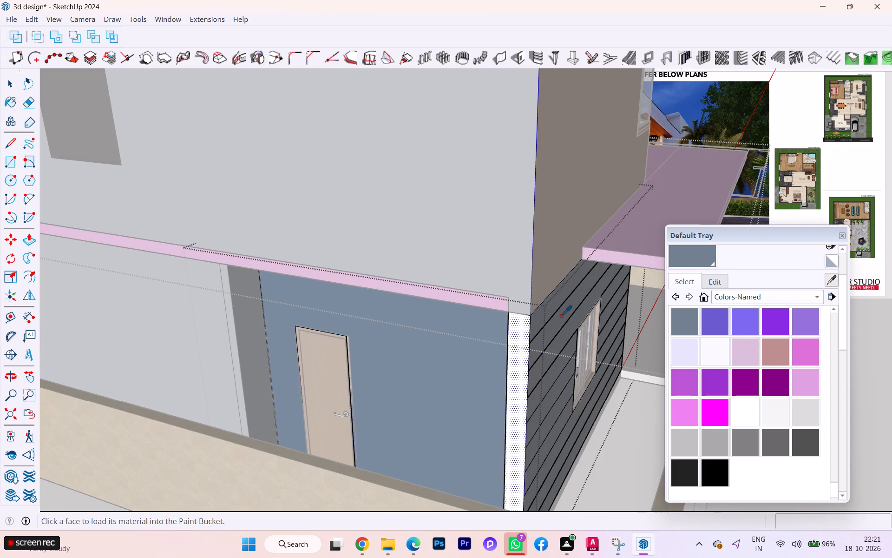
click(551, 311)
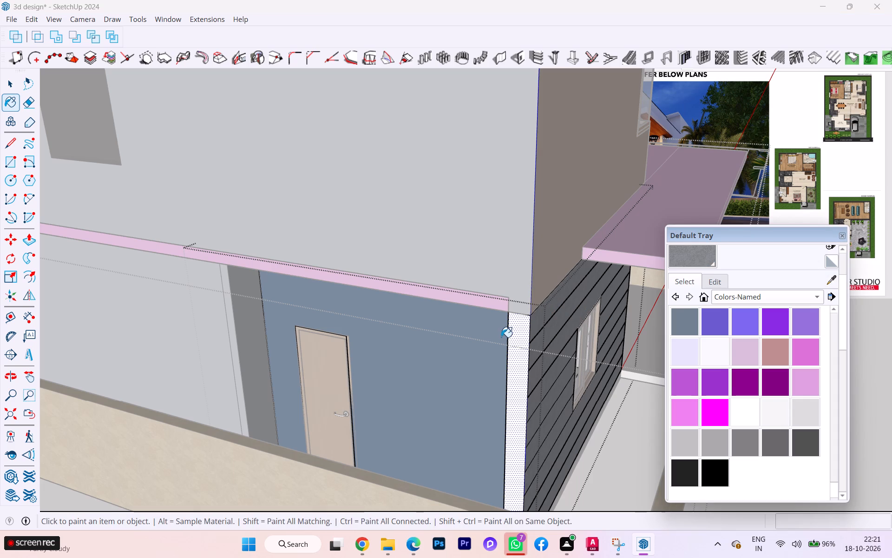
click(515, 326)
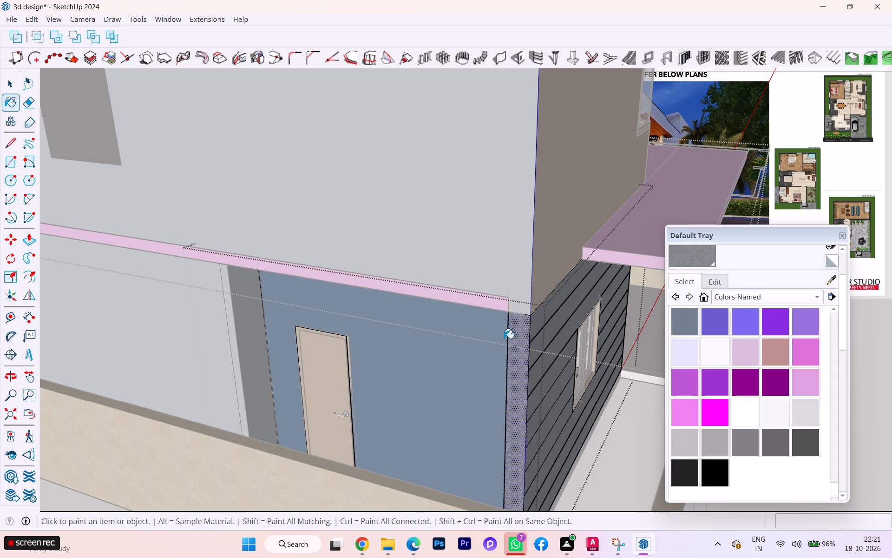
key(space)
scroll(424, 382, down, 8)
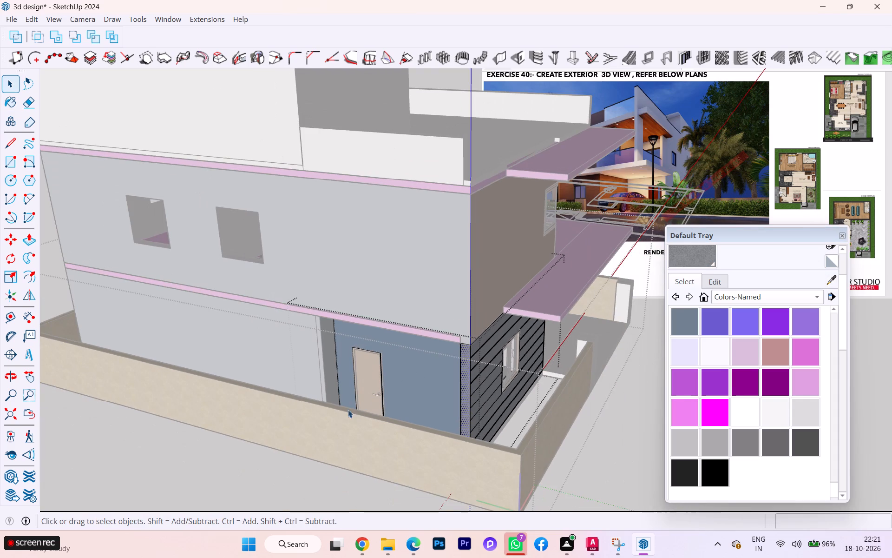
double_click(221, 456)
triple_click(219, 454)
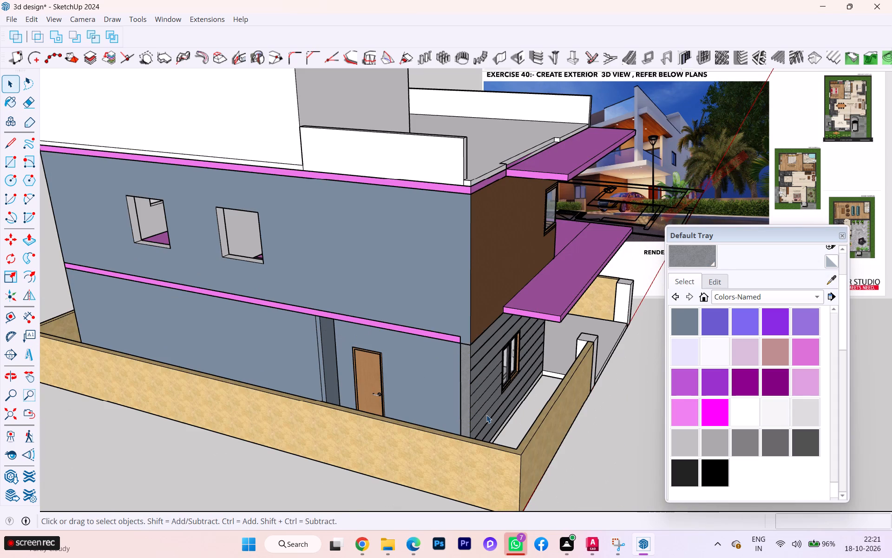
Examine the painted house from the front, the entrance side and above, comparing it with the reference render.
middle_drag(493, 410, 267, 387)
scroll(493, 410, down, 1)
middle_drag(497, 377, 150, 382)
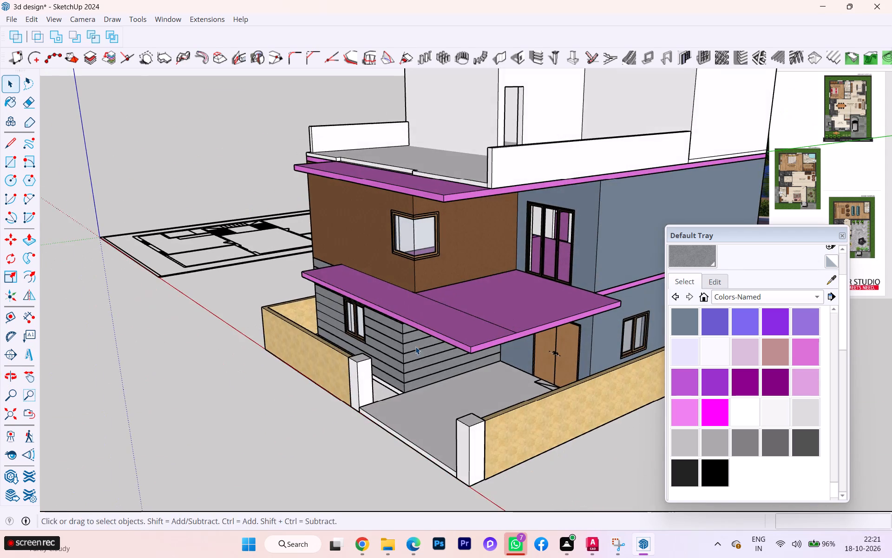
middle_drag(433, 346, 475, 338)
scroll(368, 352, down, 5)
scroll(368, 352, up, 4)
scroll(368, 352, down, 4)
scroll(331, 362, up, 3)
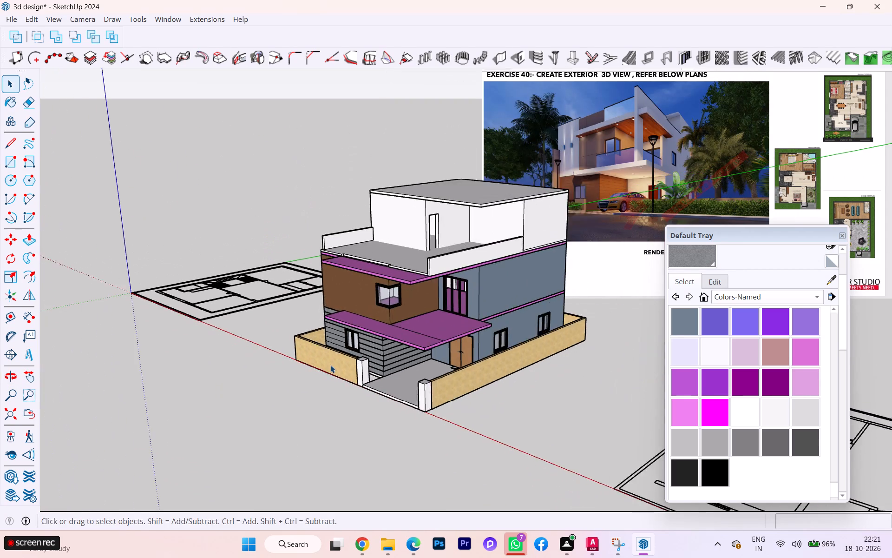
middle_drag(331, 365, 449, 329)
scroll(465, 322, up, 6)
scroll(465, 321, down, 2)
scroll(465, 321, up, 9)
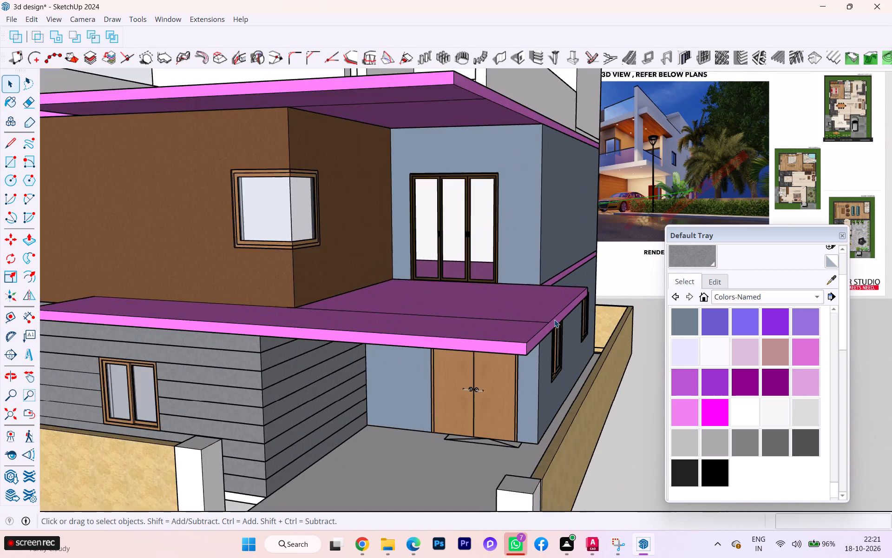
scroll(517, 328, down, 7)
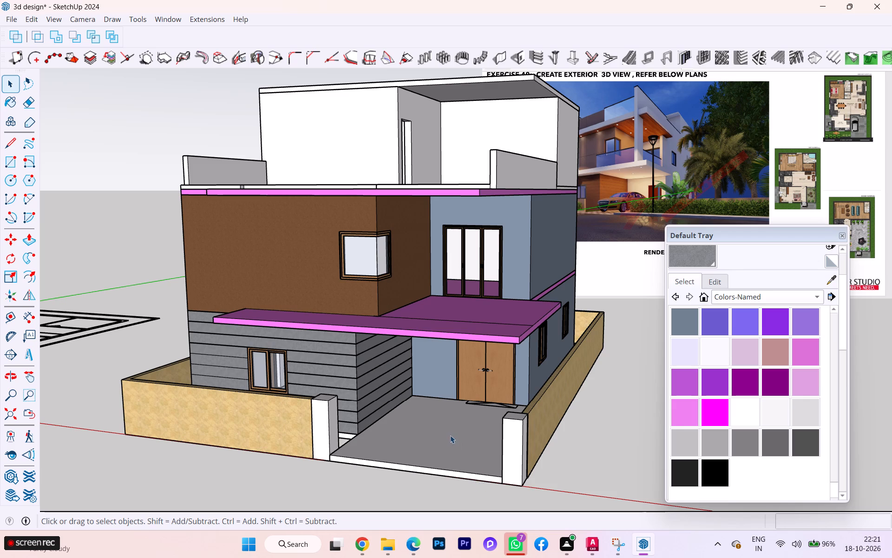
scroll(446, 364, down, 2)
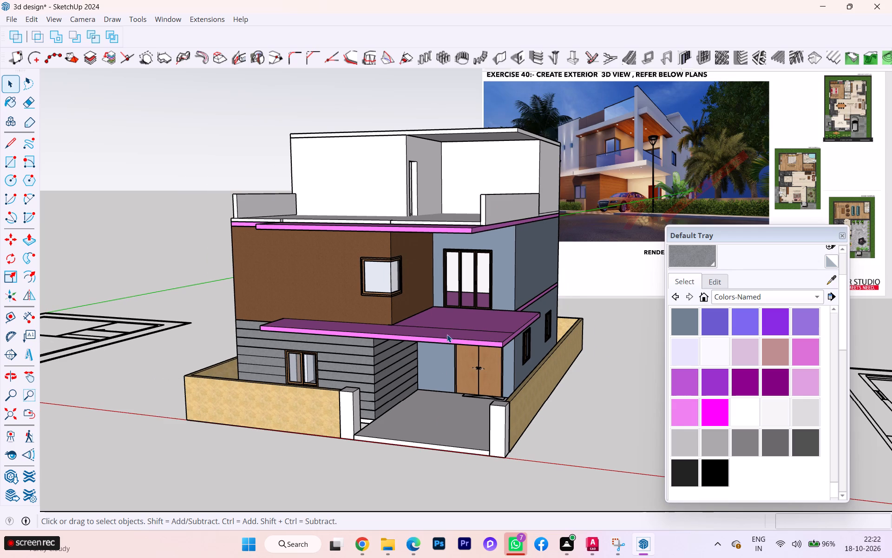
scroll(387, 342, down, 4)
scroll(377, 343, up, 4)
scroll(337, 364, down, 1)
middle_drag(332, 376, 290, 433)
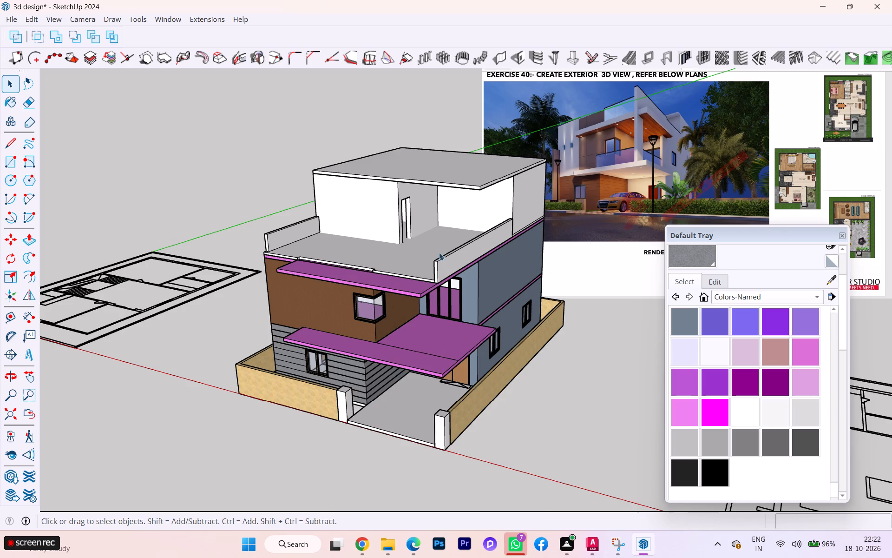
scroll(447, 238, up, 1)
scroll(479, 237, down, 1)
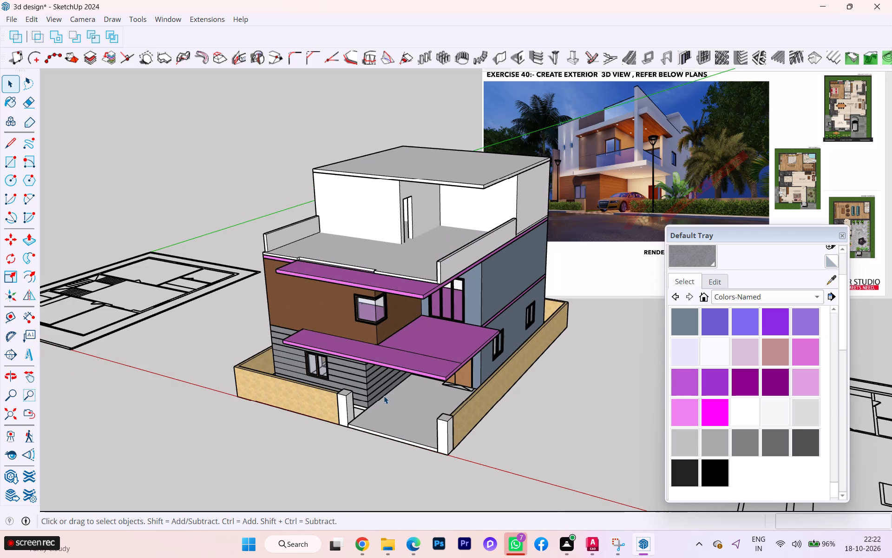
Open the front ground-floor cladding group and select all its connected faces, including the horizontal boards on both sides of the corner.
middle_drag(382, 377, 410, 274)
scroll(383, 347, up, 1)
scroll(383, 347, down, 1)
scroll(383, 347, up, 2)
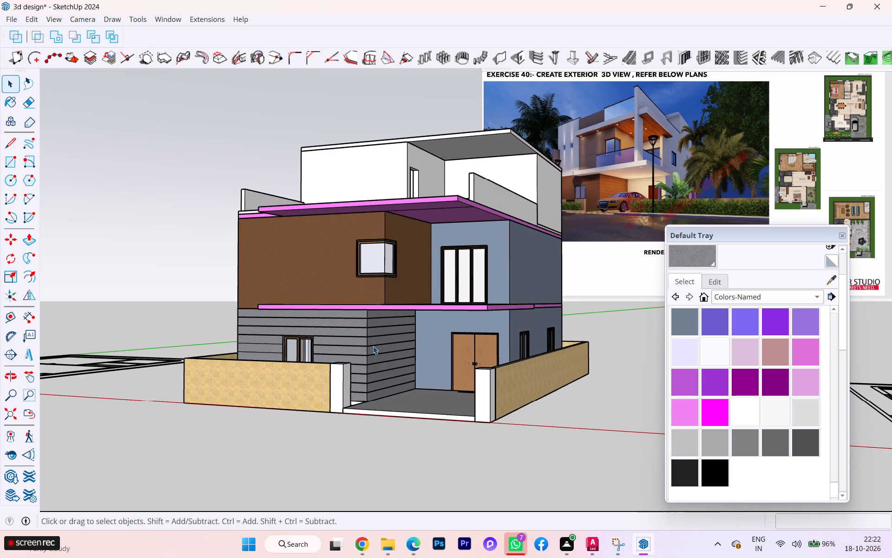
click(373, 346)
triple_click(372, 345)
double_click(372, 345)
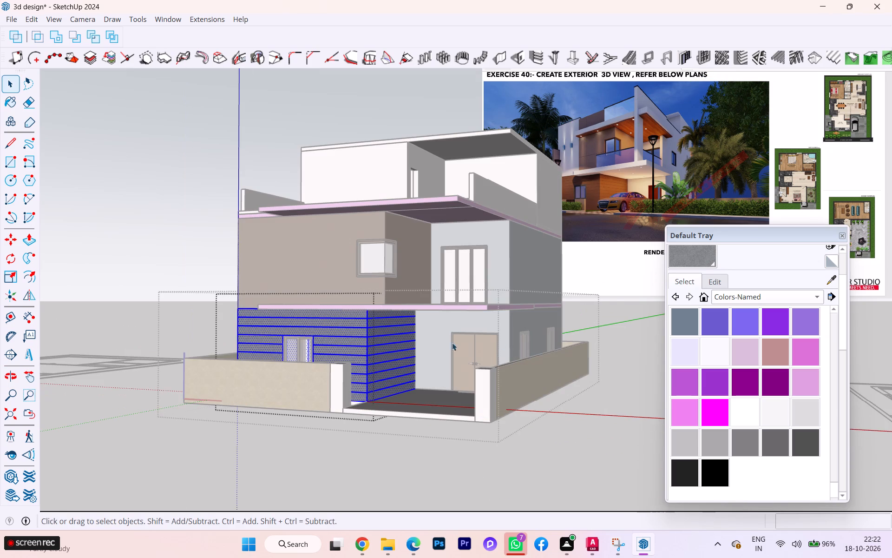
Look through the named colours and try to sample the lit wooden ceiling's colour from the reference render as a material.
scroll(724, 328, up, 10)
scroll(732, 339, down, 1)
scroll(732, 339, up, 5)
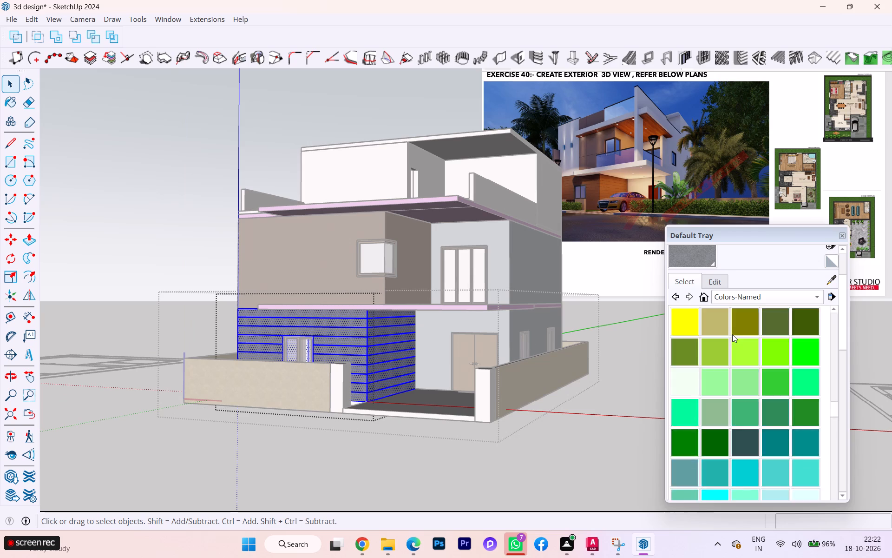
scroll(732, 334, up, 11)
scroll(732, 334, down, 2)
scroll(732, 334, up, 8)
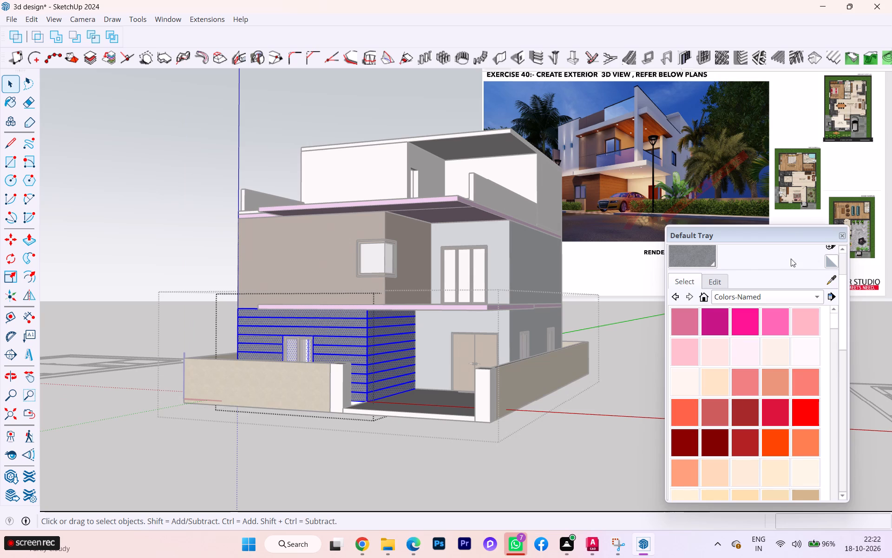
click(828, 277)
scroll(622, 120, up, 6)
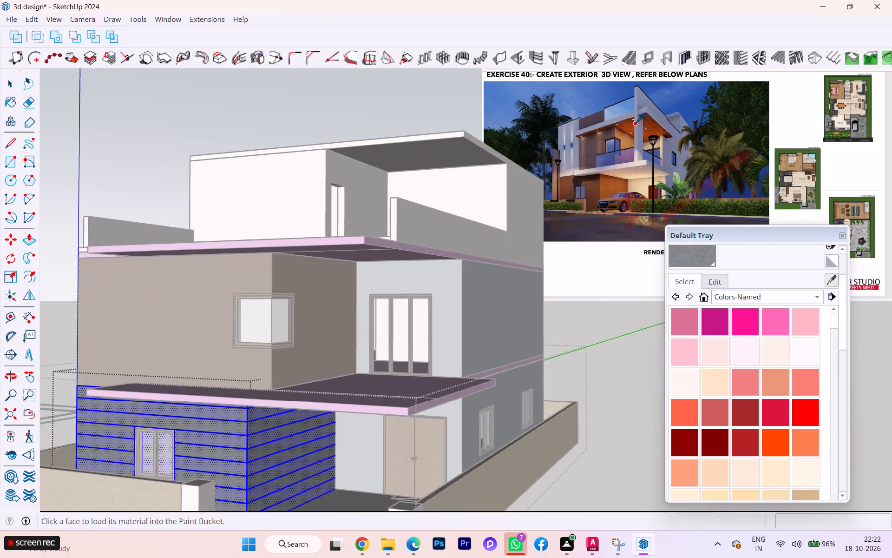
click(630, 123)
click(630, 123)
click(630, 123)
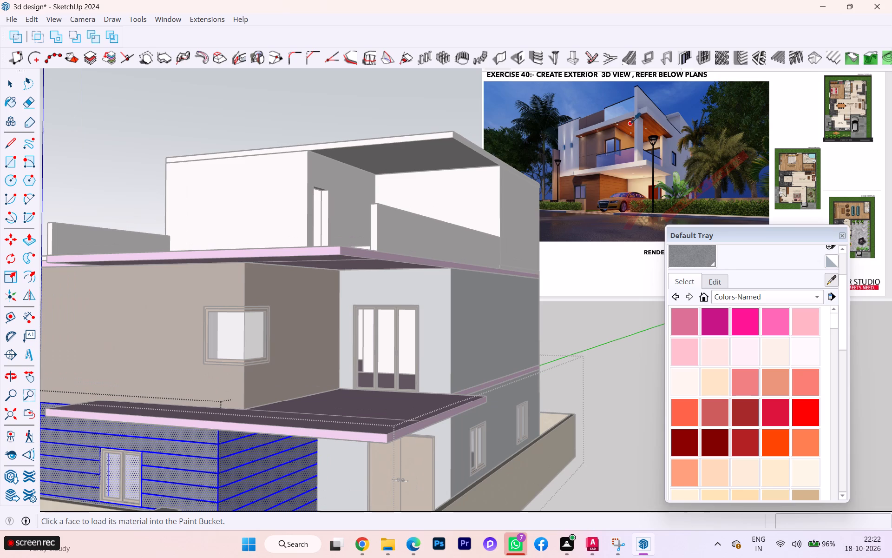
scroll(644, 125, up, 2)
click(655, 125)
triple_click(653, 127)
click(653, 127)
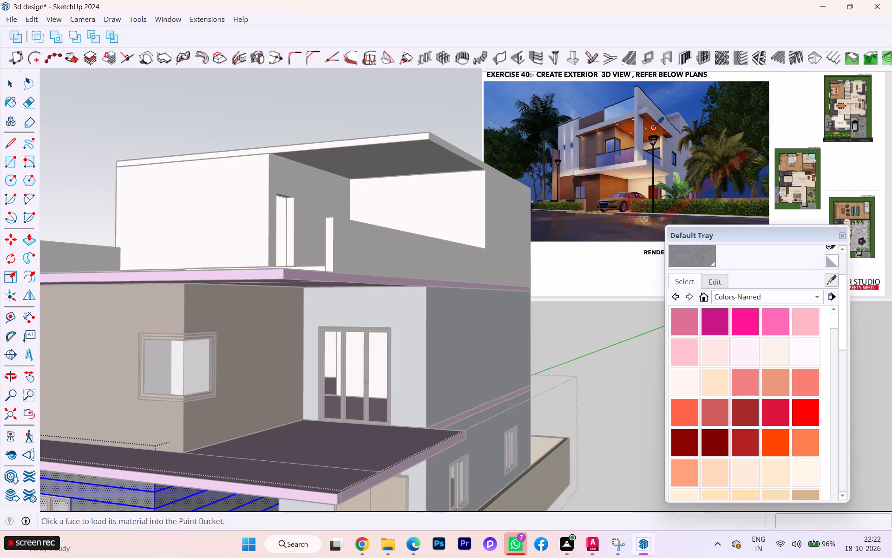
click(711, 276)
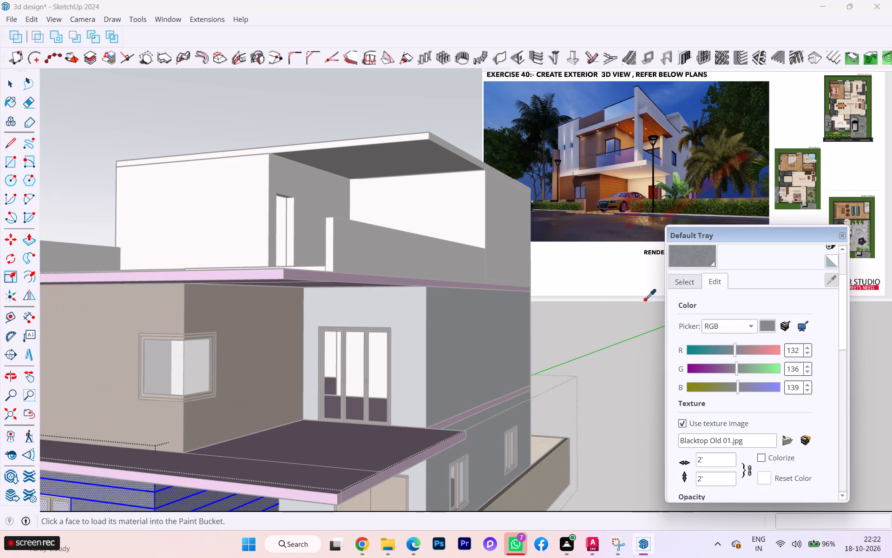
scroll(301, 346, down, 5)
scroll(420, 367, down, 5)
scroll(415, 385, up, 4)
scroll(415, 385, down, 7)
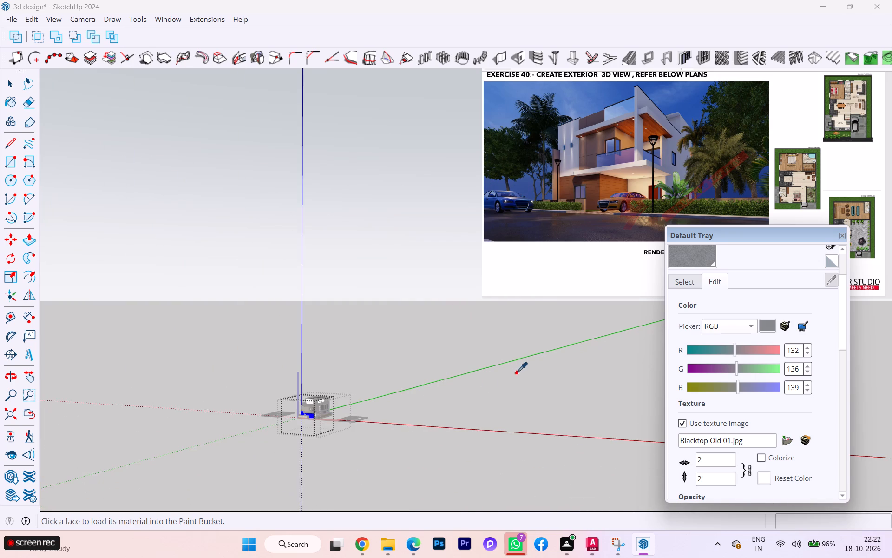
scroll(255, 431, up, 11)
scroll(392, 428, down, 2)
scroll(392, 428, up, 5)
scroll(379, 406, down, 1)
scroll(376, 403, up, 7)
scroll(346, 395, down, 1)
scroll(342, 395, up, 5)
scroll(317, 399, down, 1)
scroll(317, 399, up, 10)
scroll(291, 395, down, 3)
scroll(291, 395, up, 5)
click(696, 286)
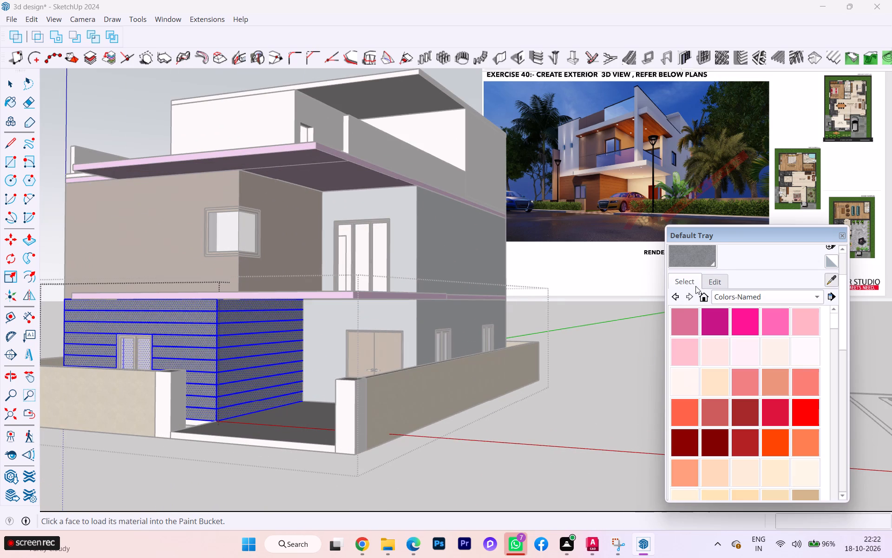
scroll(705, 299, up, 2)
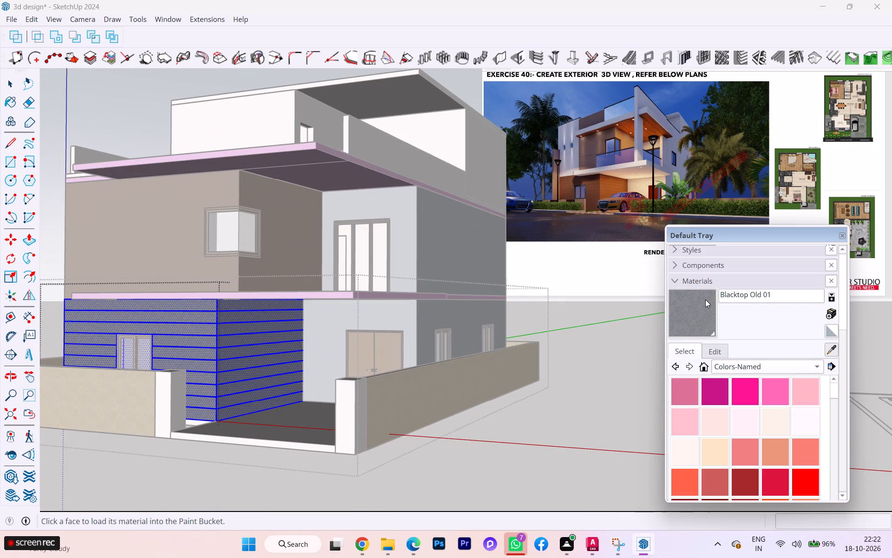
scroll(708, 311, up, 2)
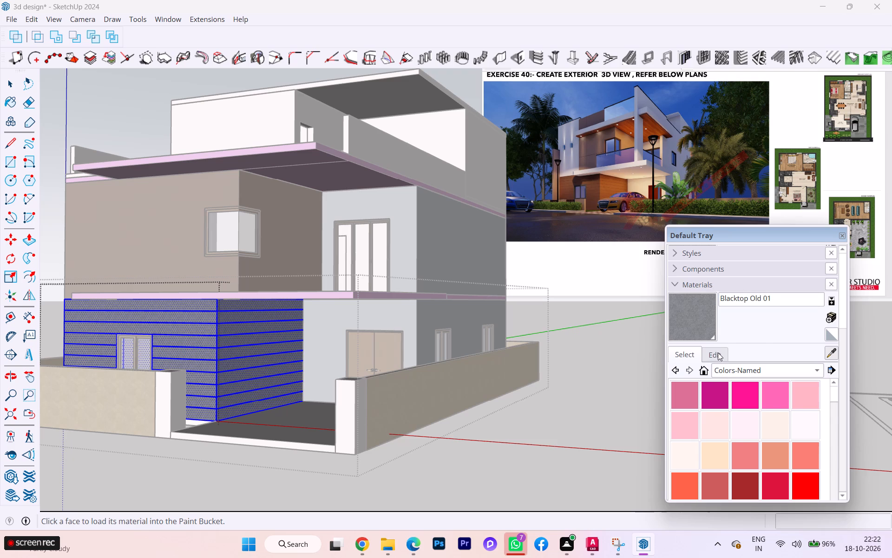
Recolour the Blacktop Old 01 cladding material to reddish brown, RGB 122, 48, 15, by matching the wooden ceiling in the reference render.
click(718, 351)
click(807, 396)
scroll(637, 157, up, 2)
click(649, 120)
key(space)
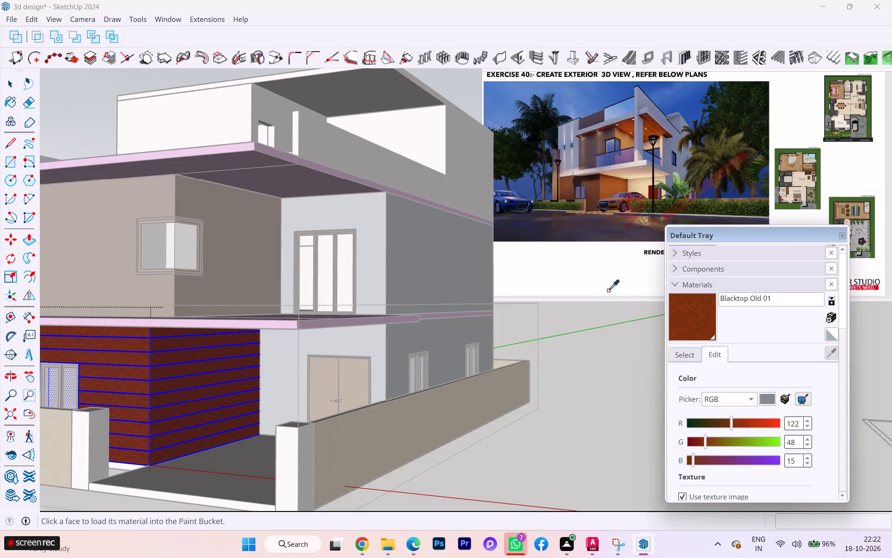
key(space)
click(9, 82)
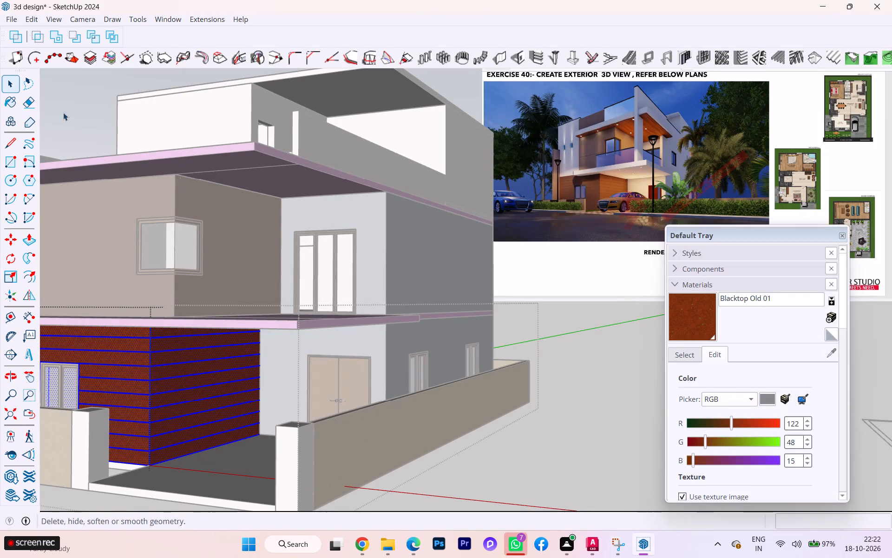
Examine the recoloured ground-floor cladding up close and from a distance, comparing it with the reference render.
click(577, 407)
scroll(366, 369, down, 6)
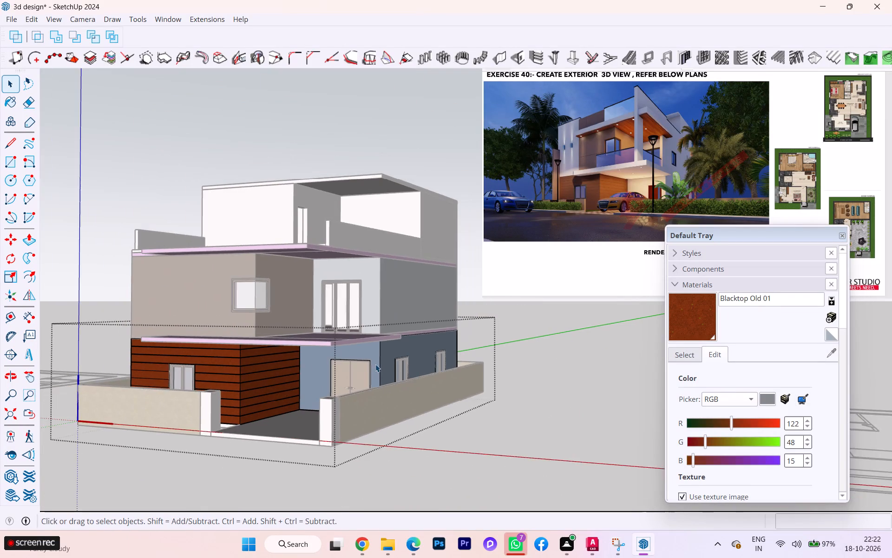
middle_drag(375, 365, 361, 392)
click(525, 412)
scroll(334, 331, up, 2)
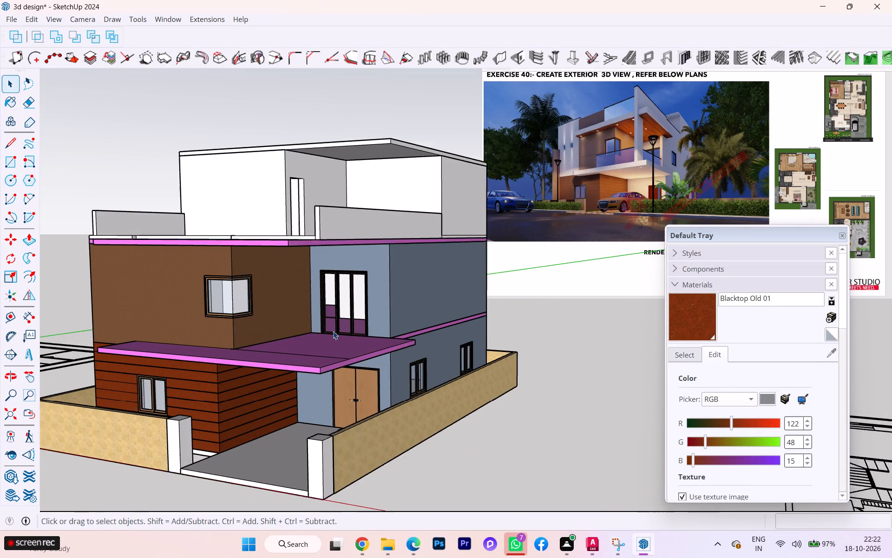
scroll(333, 331, up, 1)
scroll(334, 332, down, 3)
scroll(235, 410, up, 2)
scroll(235, 410, down, 3)
scroll(235, 410, up, 1)
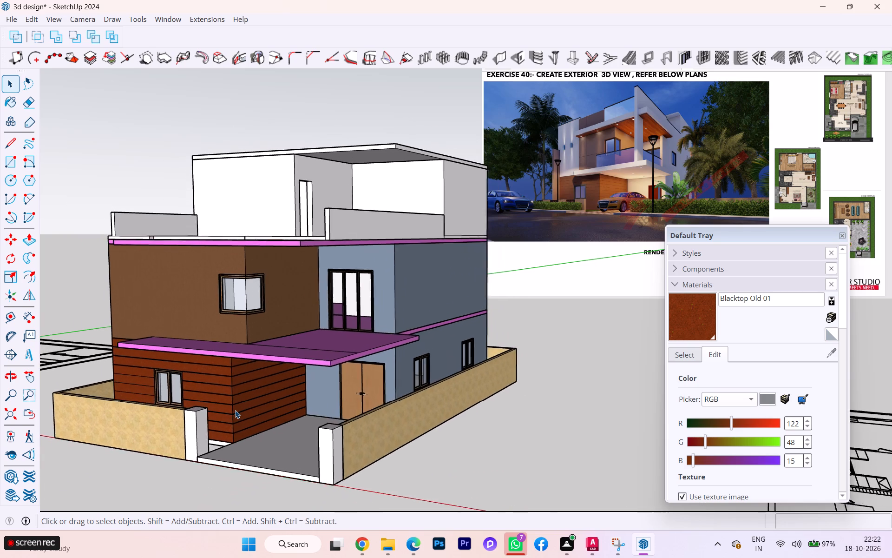
scroll(235, 410, up, 3)
scroll(233, 407, down, 4)
scroll(233, 406, up, 5)
scroll(234, 399, down, 1)
scroll(234, 397, up, 6)
scroll(236, 389, down, 1)
scroll(237, 389, up, 6)
scroll(237, 389, down, 1)
scroll(237, 389, up, 1)
scroll(237, 385, down, 3)
scroll(237, 385, up, 3)
scroll(237, 385, down, 3)
scroll(237, 385, up, 5)
scroll(241, 380, down, 1)
scroll(241, 380, up, 7)
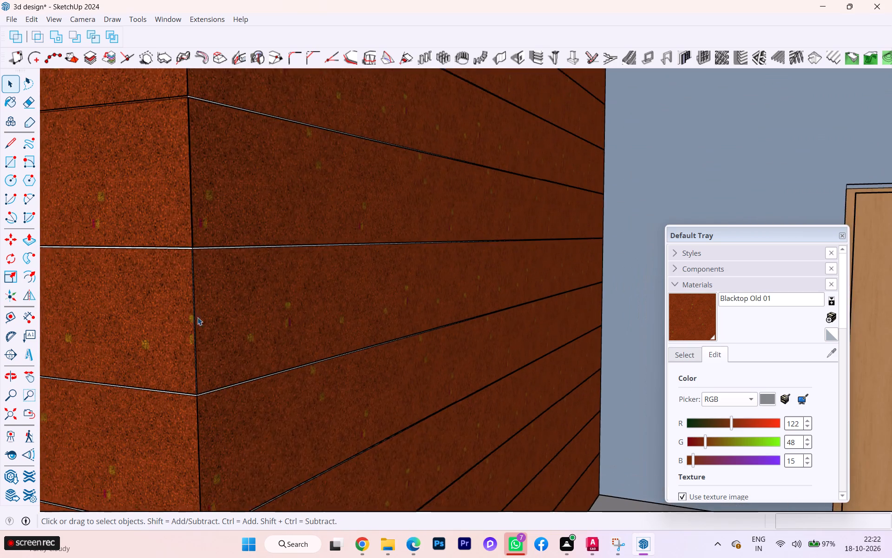
scroll(197, 317, up, 4)
scroll(186, 307, down, 3)
scroll(186, 307, up, 3)
scroll(197, 307, down, 3)
scroll(203, 324, up, 2)
scroll(206, 326, down, 14)
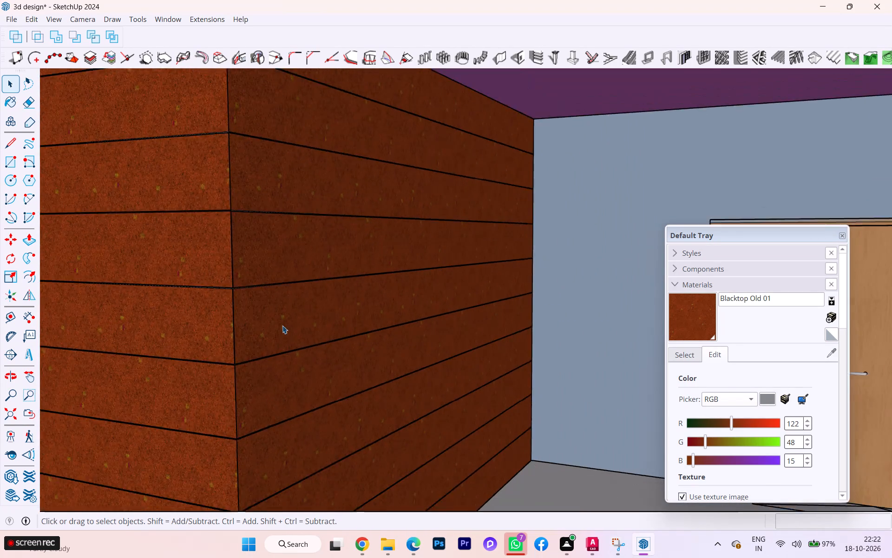
scroll(282, 325, down, 6)
scroll(285, 322, up, 1)
scroll(285, 323, down, 3)
scroll(288, 328, up, 2)
scroll(289, 330, down, 1)
scroll(289, 331, up, 2)
scroll(289, 331, down, 4)
scroll(297, 340, up, 2)
scroll(298, 342, down, 6)
scroll(299, 351, up, 3)
scroll(283, 366, down, 6)
scroll(282, 366, up, 7)
scroll(282, 366, down, 7)
scroll(284, 370, up, 1)
scroll(291, 364, down, 3)
scroll(292, 364, up, 2)
scroll(292, 364, down, 5)
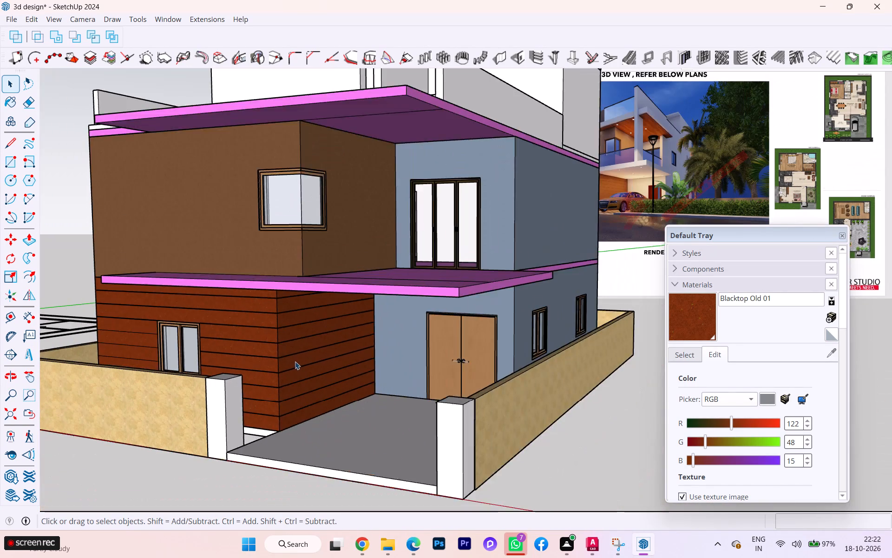
scroll(417, 354, up, 1)
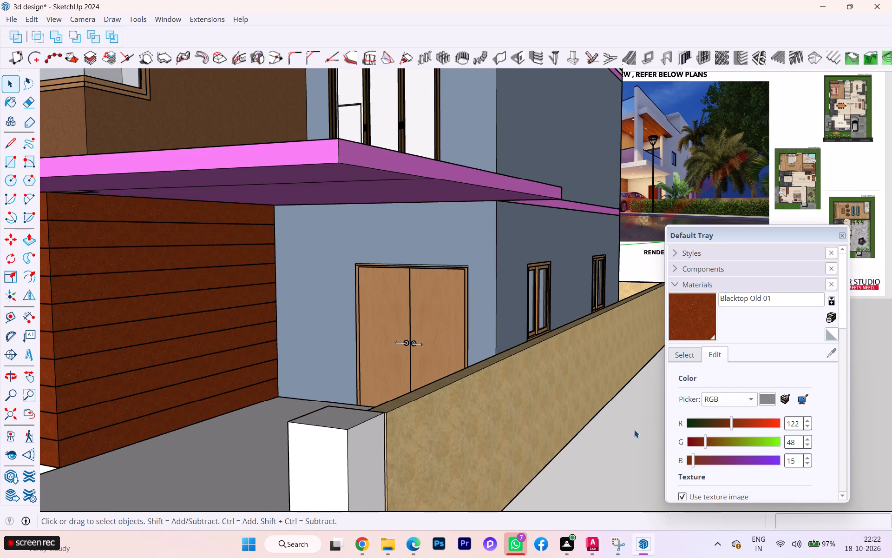
Examine the house all the way round, from the entrance side past the front and far side to the rear wall.
click(634, 430)
scroll(571, 392, down, 4)
middle_drag(345, 386, 84, 404)
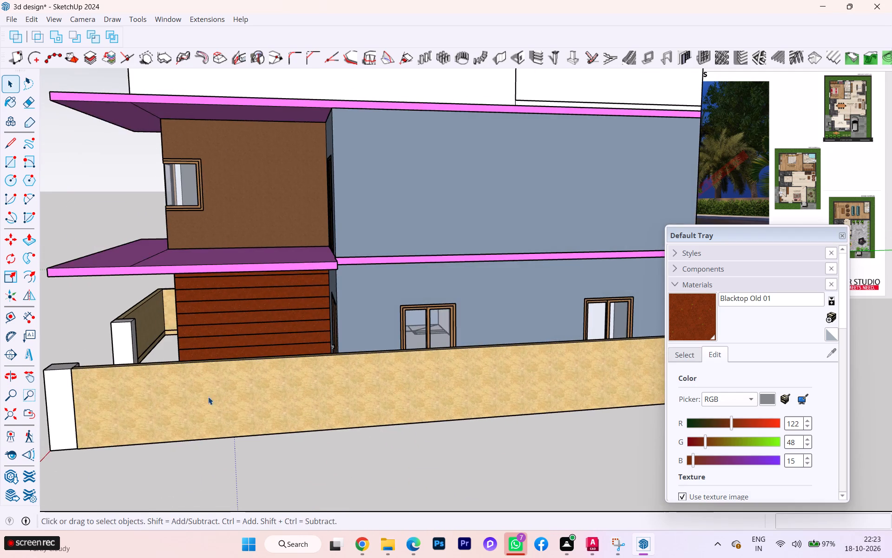
scroll(210, 399, down, 2)
middle_drag(218, 410, 543, 405)
scroll(219, 410, down, 1)
middle_drag(341, 411, 580, 422)
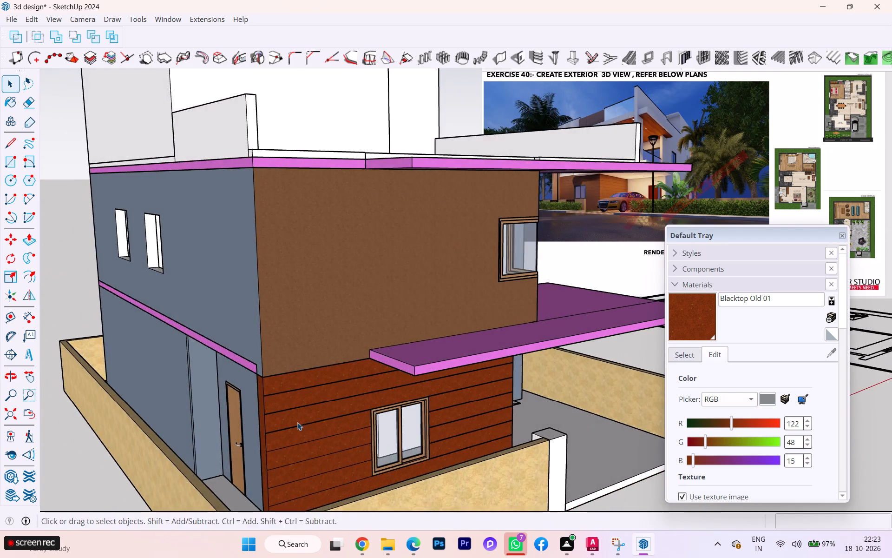
middle_drag(297, 421, 559, 403)
scroll(560, 388, down, 1)
scroll(560, 388, up, 1)
scroll(560, 388, down, 1)
scroll(562, 387, up, 2)
scroll(562, 387, down, 4)
scroll(587, 383, up, 1)
scroll(587, 383, down, 5)
scroll(589, 386, up, 1)
scroll(589, 386, down, 2)
middle_drag(320, 406, 456, 416)
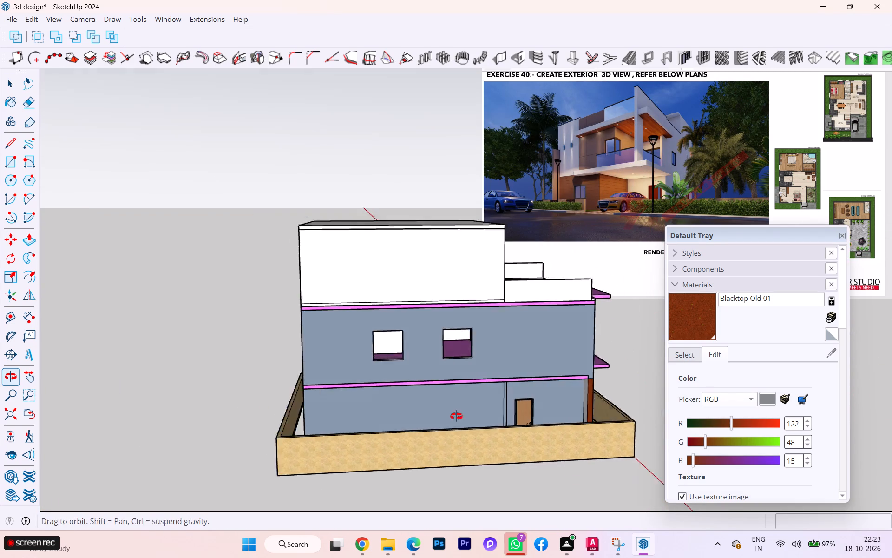
middle_drag(456, 416, 651, 418)
scroll(633, 418, down, 1)
scroll(569, 415, up, 4)
scroll(482, 427, down, 5)
middle_drag(472, 427, 524, 423)
scroll(439, 441, up, 2)
scroll(437, 439, down, 2)
scroll(437, 438, up, 5)
scroll(489, 430, down, 1)
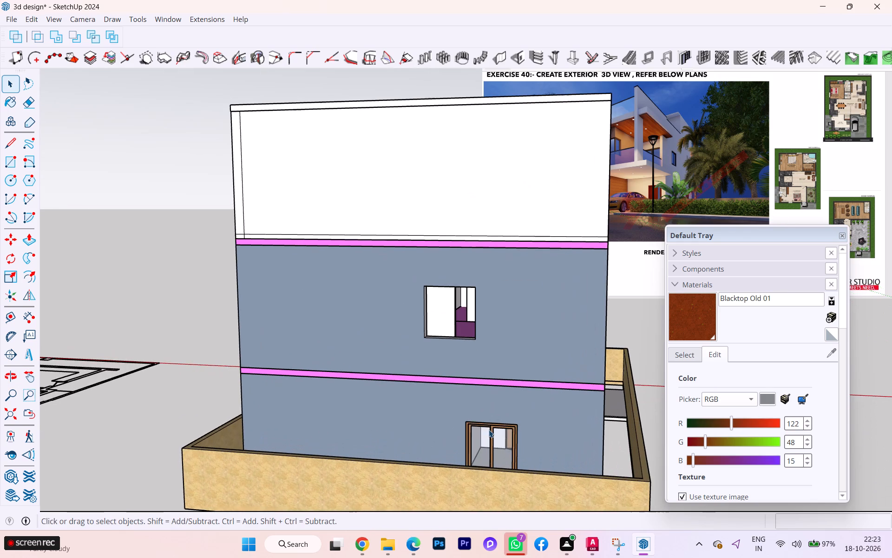
Copy the rear wall's ground-floor window up into the empty first-floor opening above it.
click(489, 428)
click(473, 428)
click(477, 428)
double_click(476, 425)
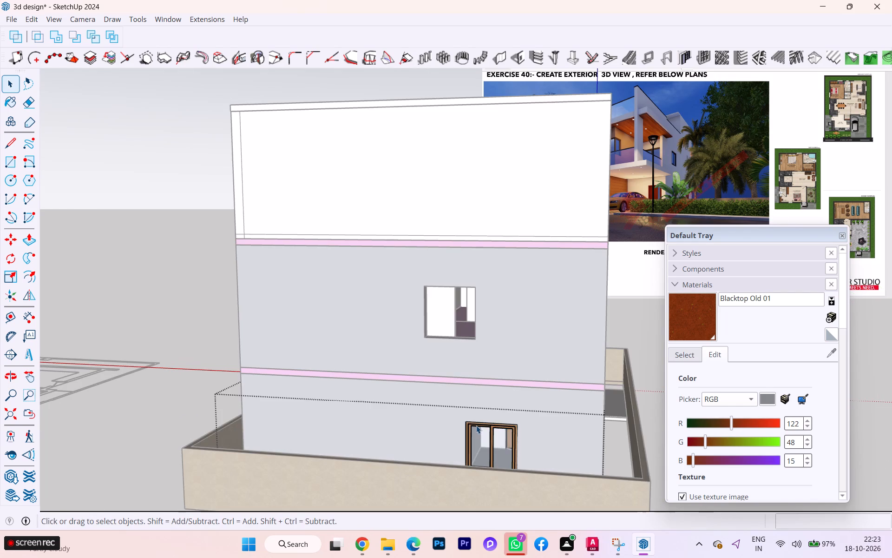
click(477, 425)
triple_click(477, 425)
click(471, 426)
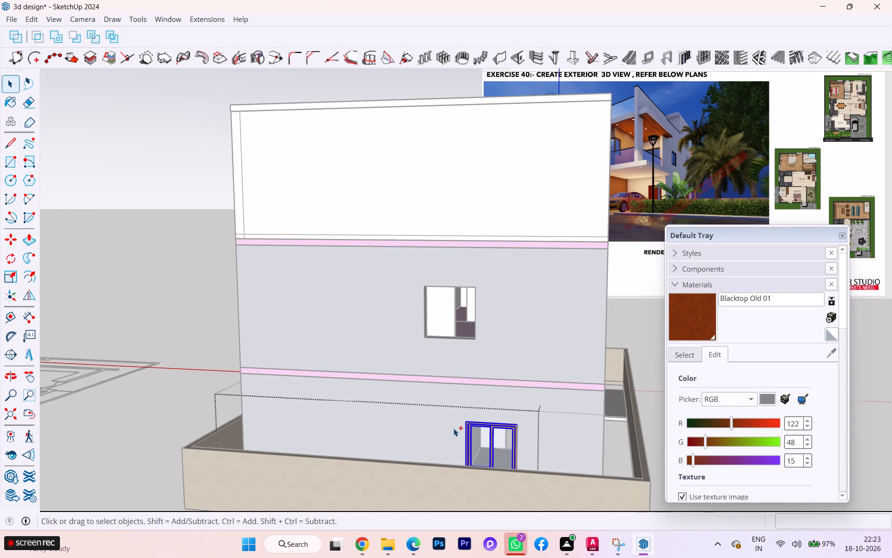
key(ctrl+c)
scroll(465, 451, up, 3)
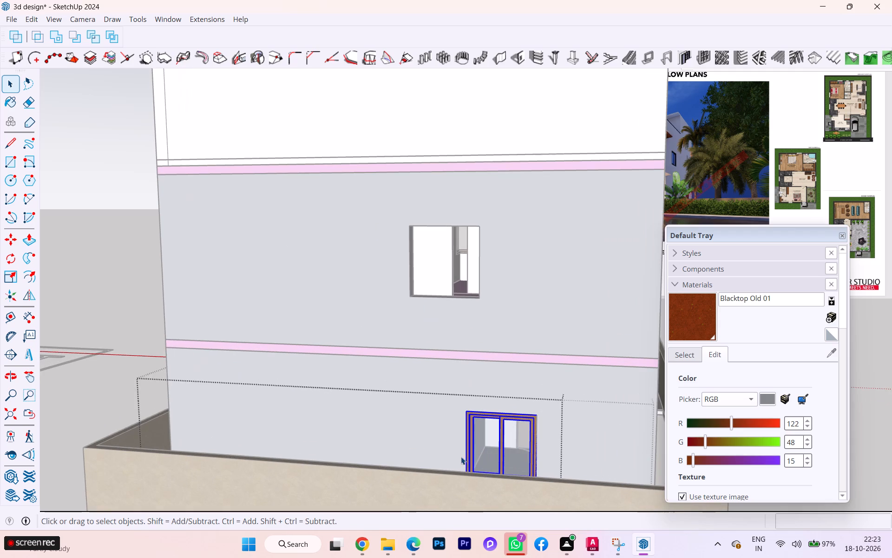
scroll(471, 472, up, 6)
key(m)
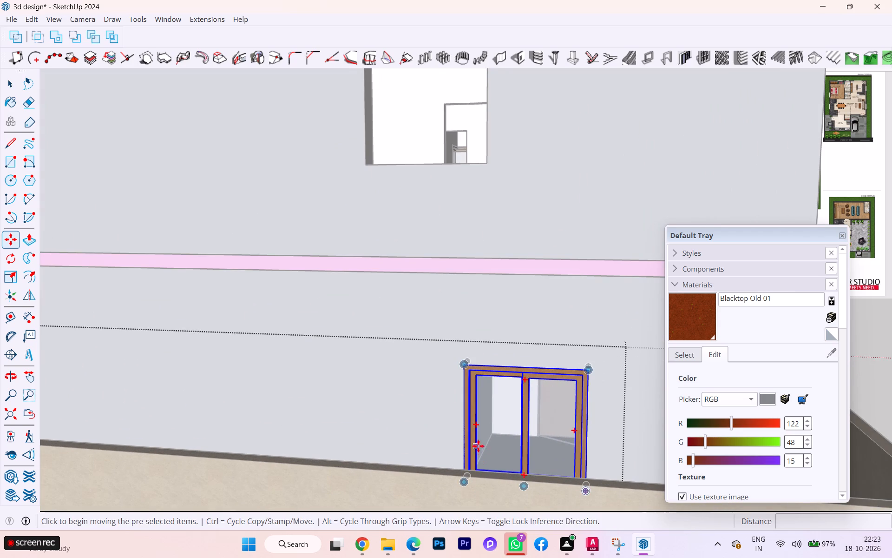
click(465, 423)
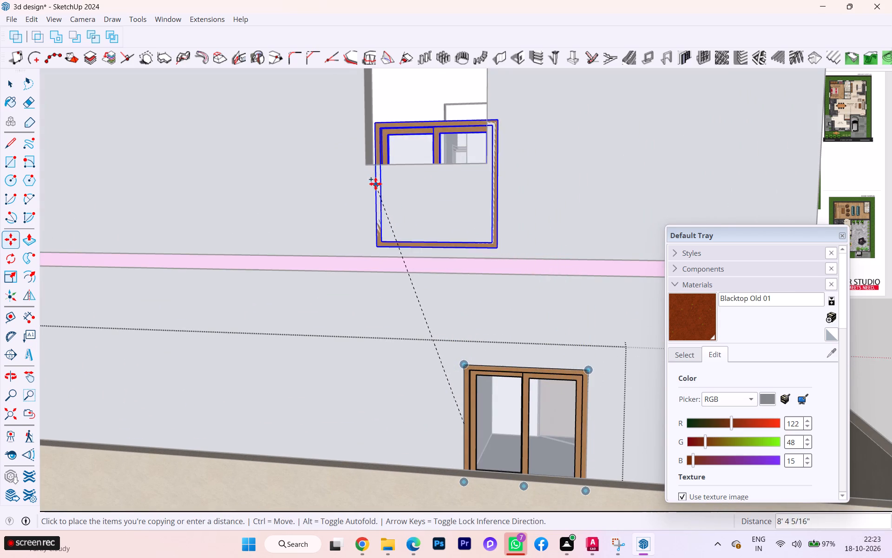
scroll(386, 252, down, 2)
scroll(401, 298, up, 1)
scroll(402, 301, down, 2)
scroll(372, 146, up, 4)
scroll(379, 132, down, 1)
scroll(379, 132, up, 2)
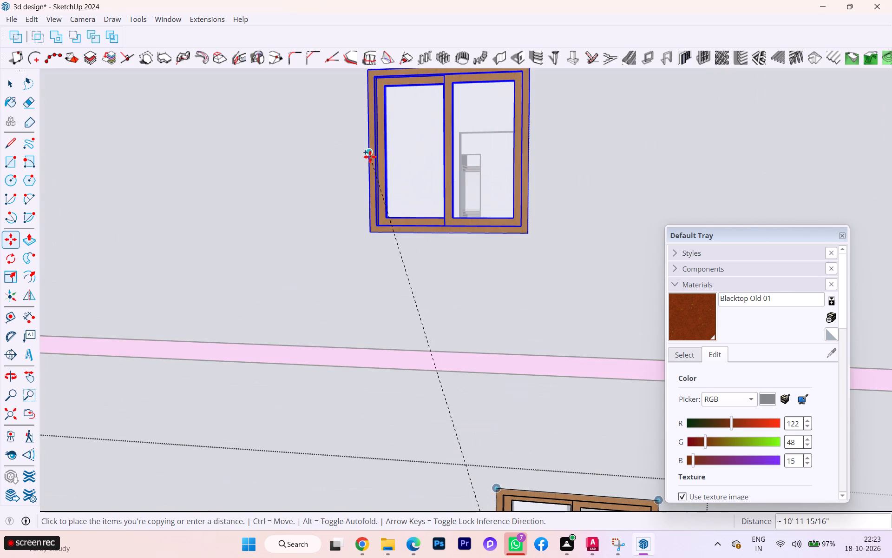
click(370, 155)
scroll(393, 156, down, 5)
scroll(413, 206, up, 3)
scroll(413, 209, down, 4)
scroll(407, 232, up, 3)
scroll(407, 236, down, 2)
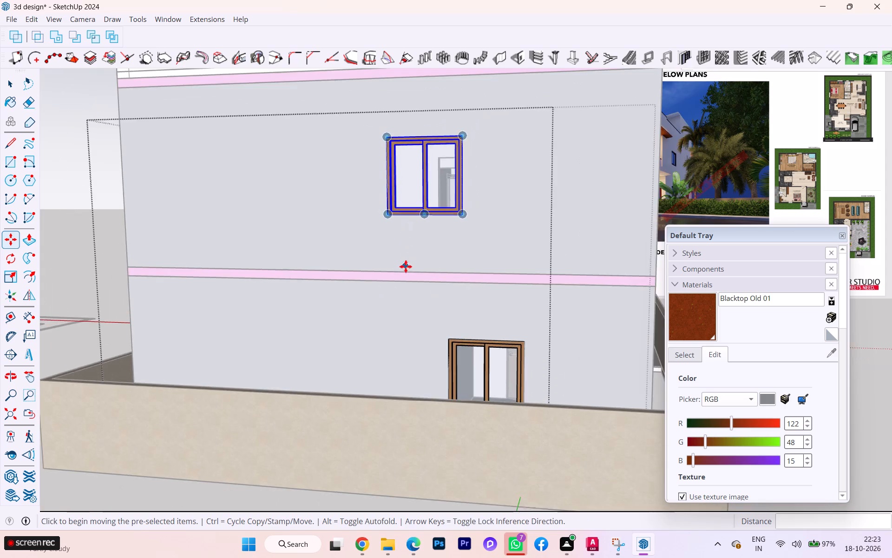
Copy the new first-floor window to the nearer empty opening on the adjoining side wall, with its lower corner at the opening's lower corner.
scroll(406, 266, down, 2)
middle_drag(402, 275, 606, 297)
scroll(596, 294, down, 1)
middle_drag(595, 294, 202, 322)
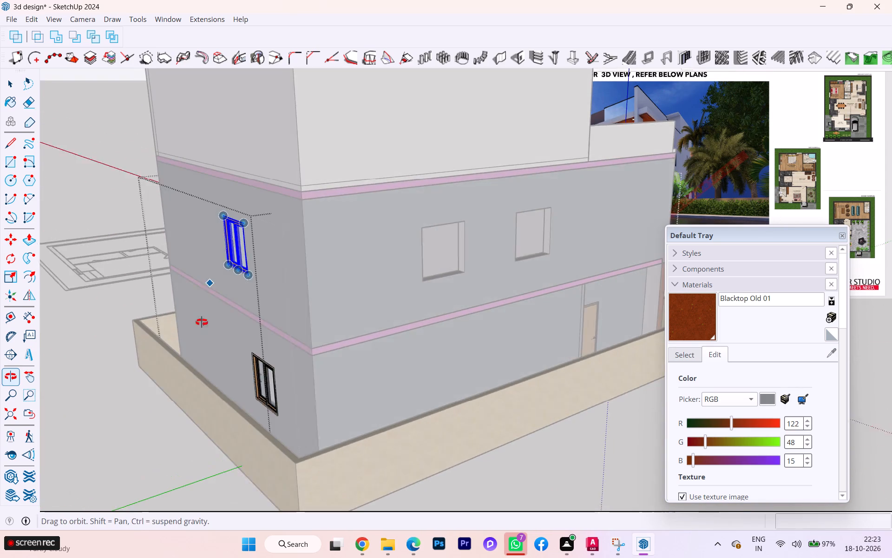
middle_drag(202, 322, 203, 318)
click(249, 245)
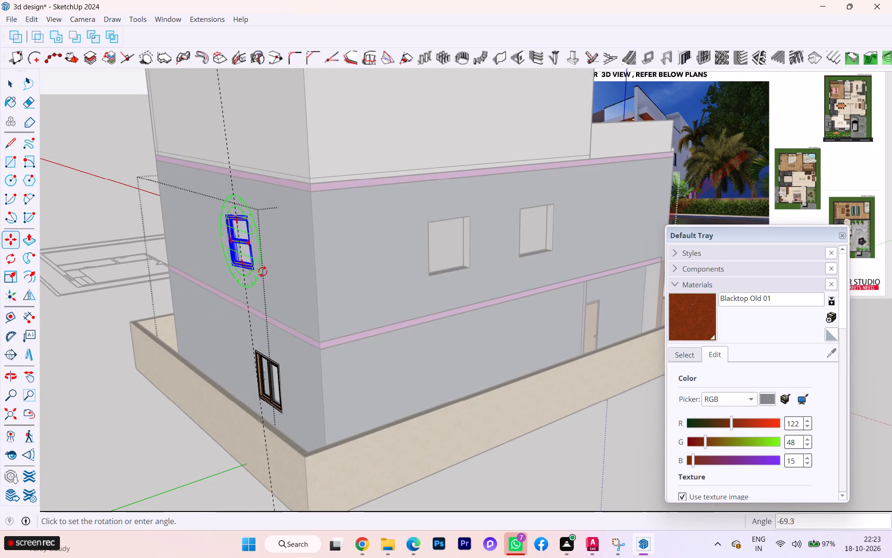
key(Escape)
scroll(250, 242, up, 2)
click(249, 232)
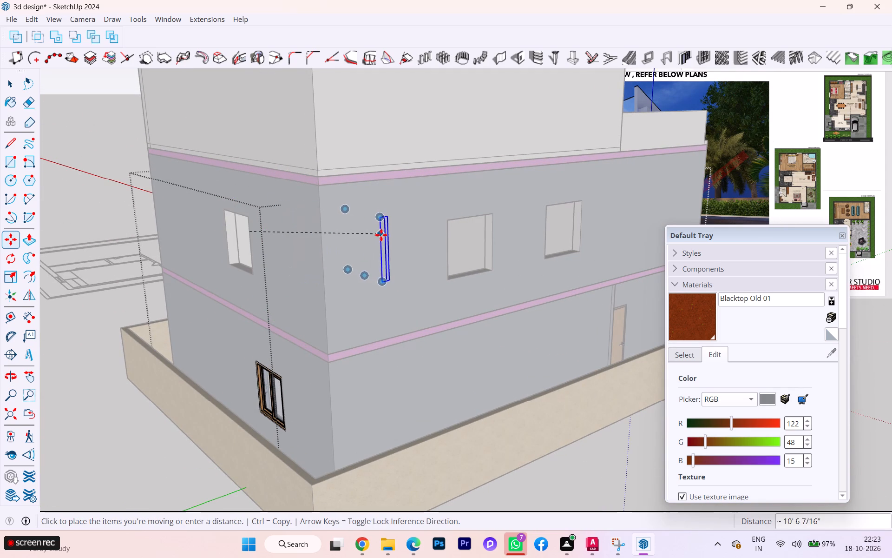
scroll(458, 252, down, 1)
scroll(458, 252, up, 7)
scroll(532, 243, up, 1)
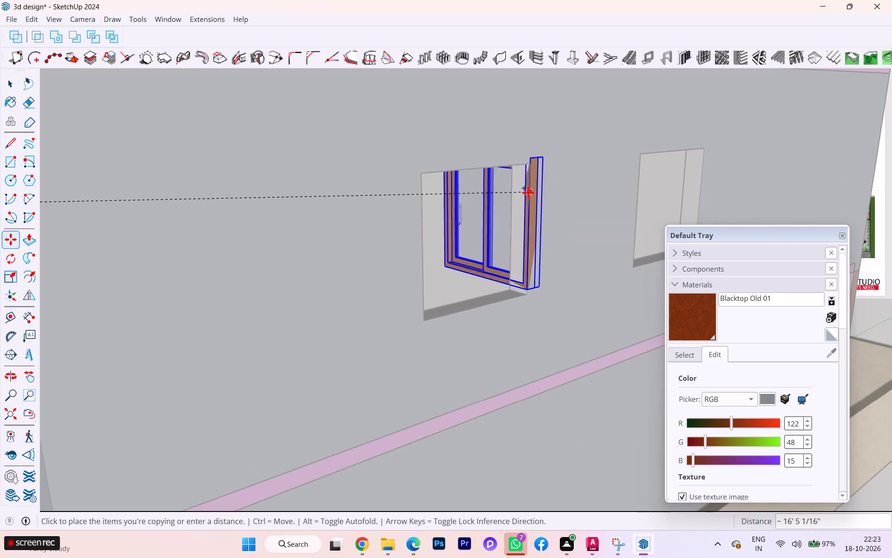
click(529, 200)
scroll(463, 280, up, 2)
click(440, 271)
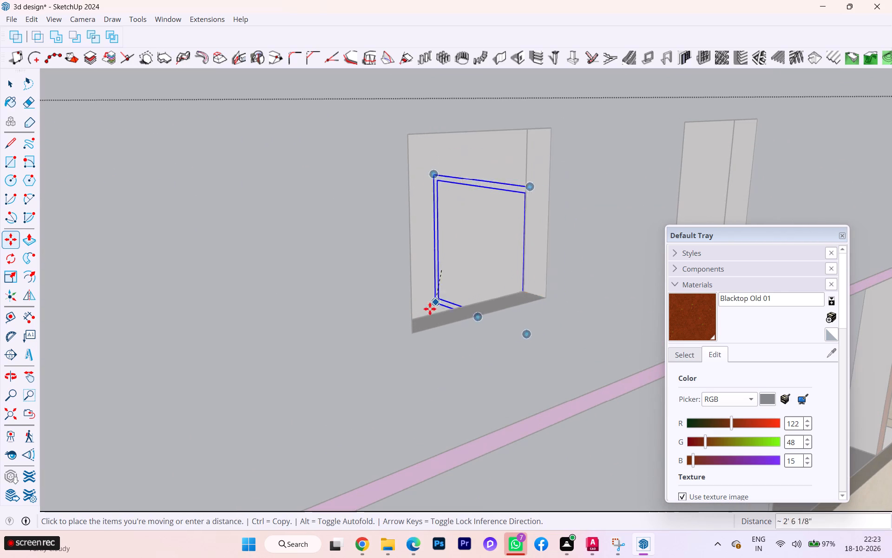
click(414, 335)
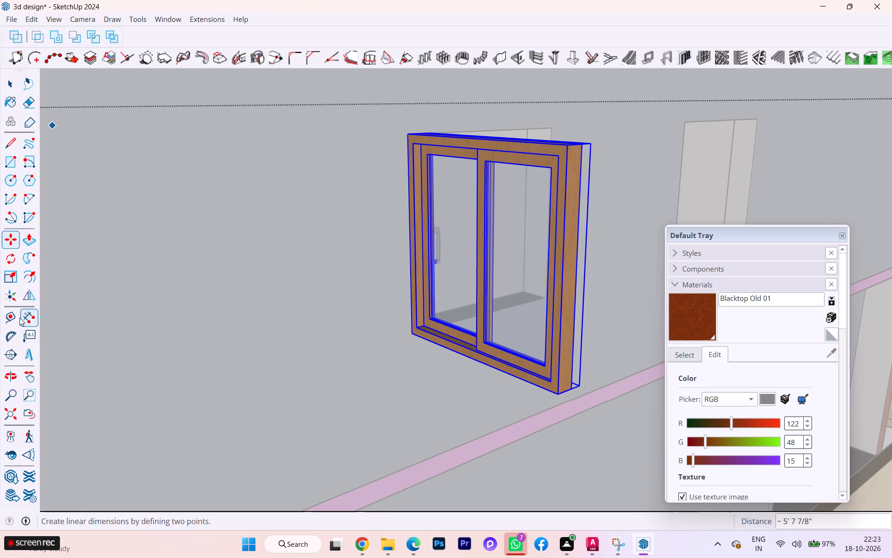
Rotate the copied window 90 degrees about the vertical axis so it lies parallel to the side wall.
click(12, 260)
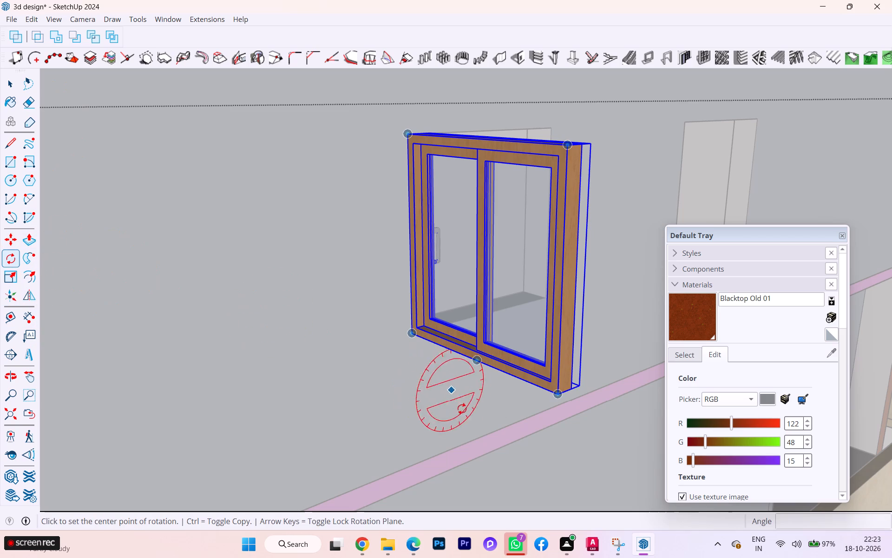
scroll(457, 399, down, 2)
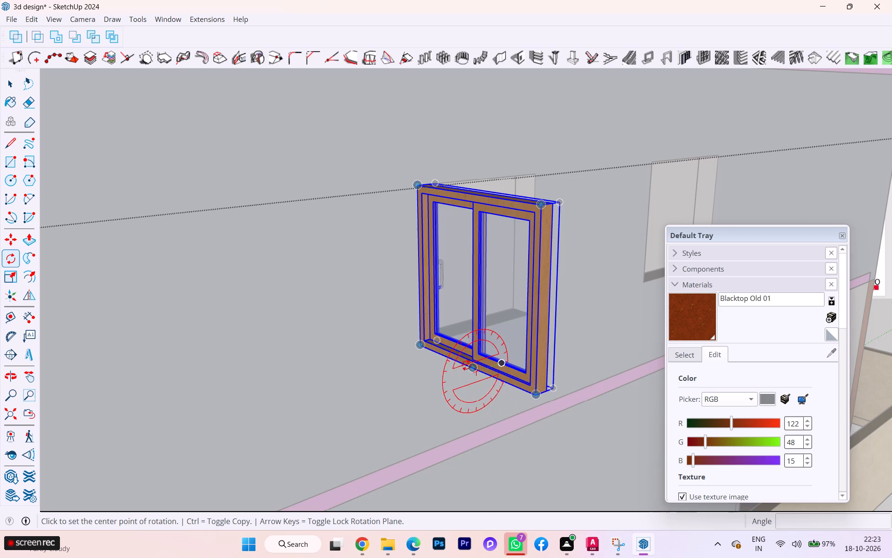
click(450, 352)
click(499, 391)
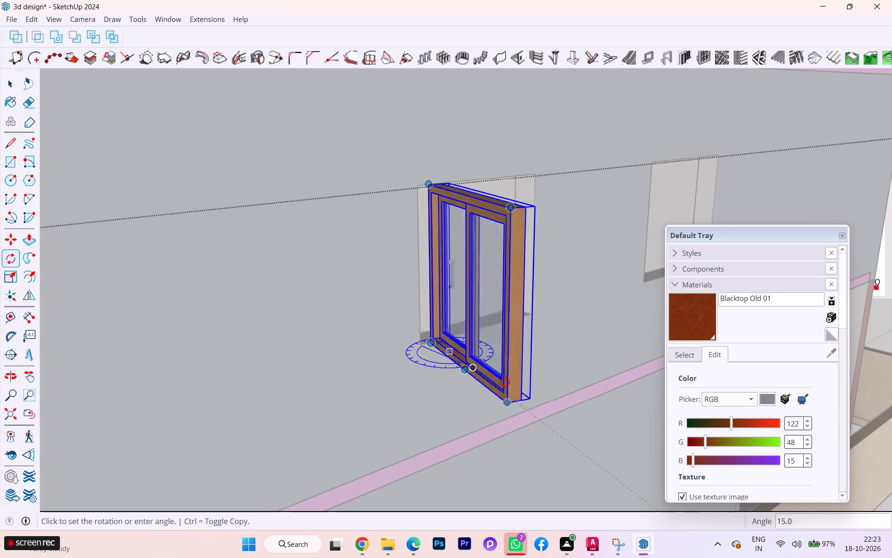
click(537, 324)
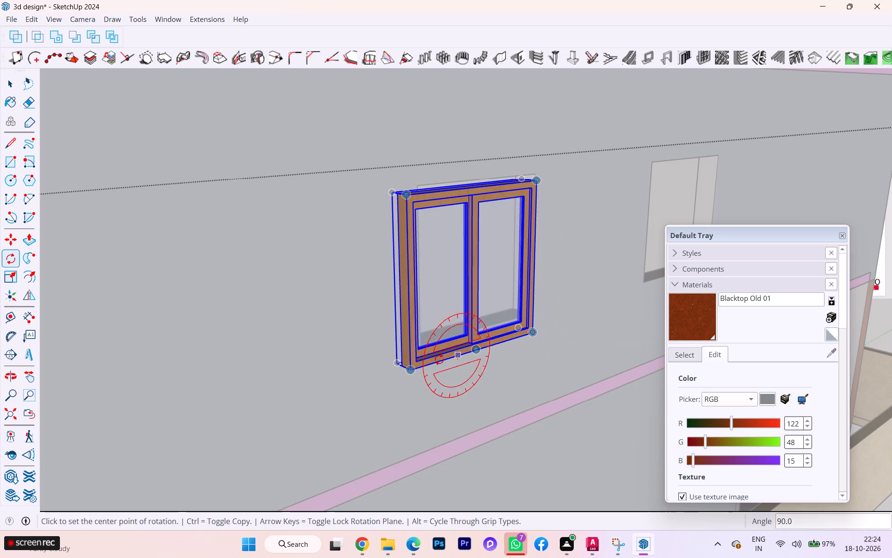
Move the rotated window into the side wall's first-floor opening and align its frame with the opening's edges.
click(16, 242)
scroll(402, 365, down, 1)
scroll(403, 365, up, 4)
scroll(411, 372, down, 2)
scroll(411, 372, up, 3)
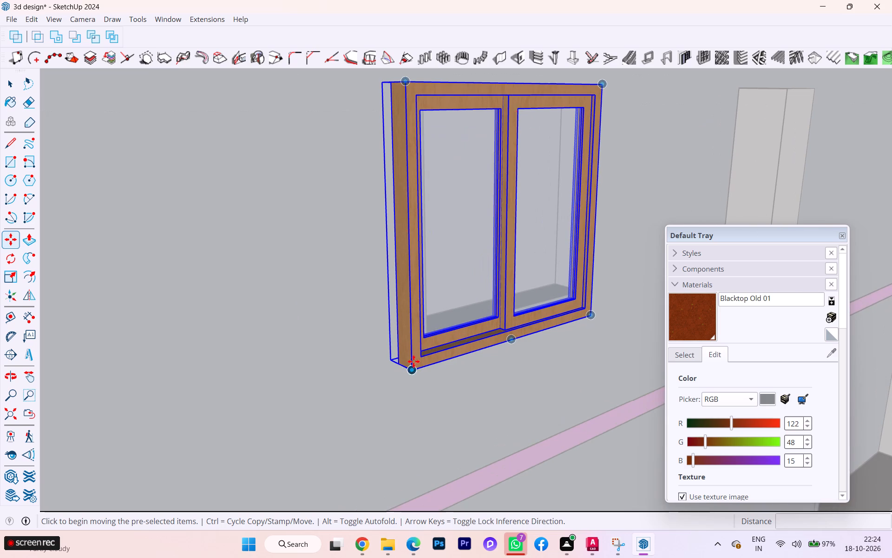
click(418, 351)
click(415, 345)
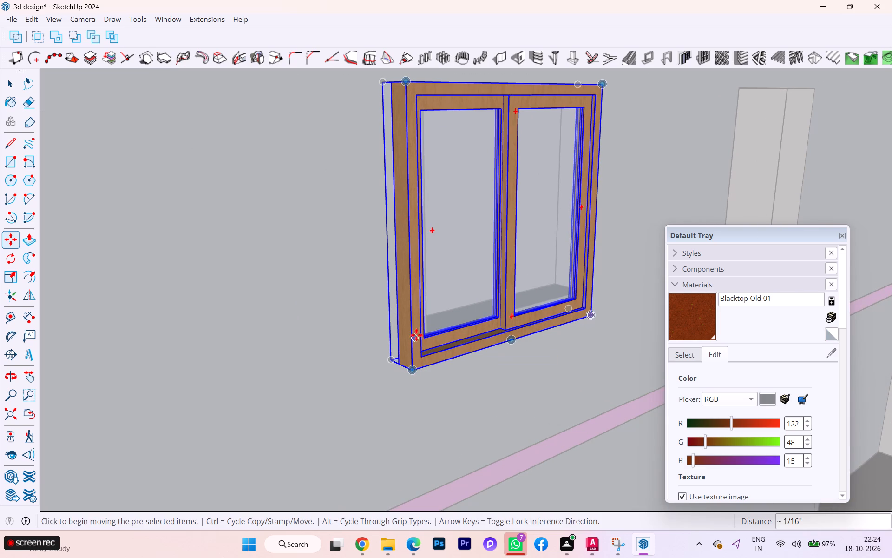
click(411, 331)
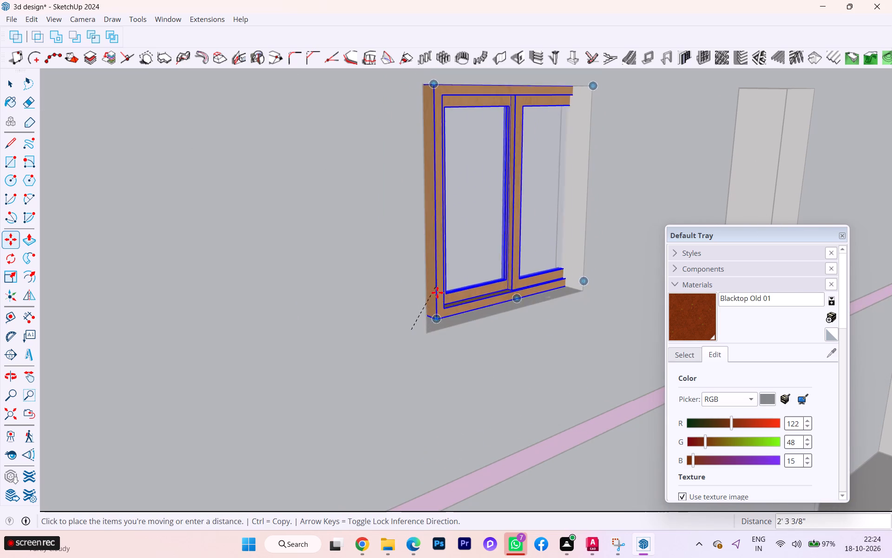
click(428, 286)
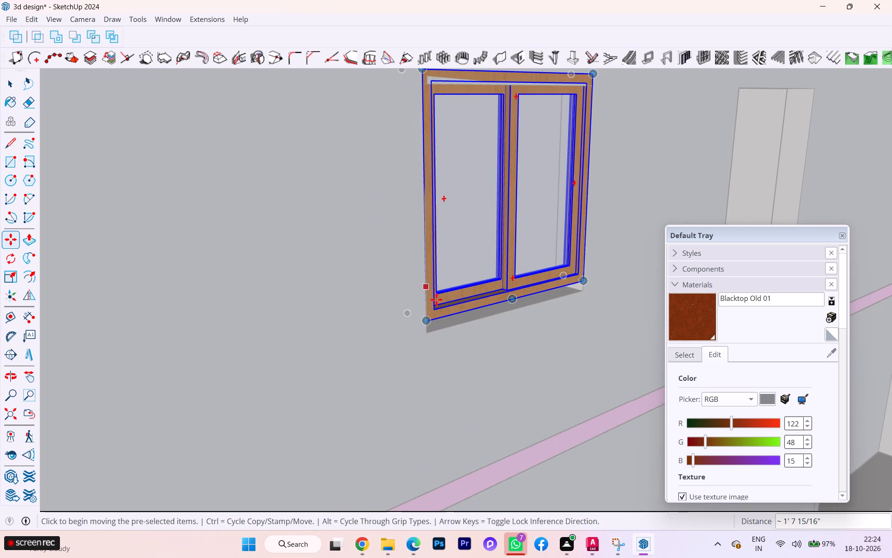
scroll(446, 318, up, 2)
click(446, 318)
click(449, 326)
Copy the side wall's first-floor window along the wall into the neighbouring empty first-floor opening, about 9' 4" away.
scroll(434, 332, down, 3)
scroll(425, 334, up, 1)
scroll(424, 334, down, 2)
scroll(406, 332, up, 1)
scroll(406, 332, down, 4)
scroll(406, 332, up, 1)
scroll(406, 332, down, 1)
scroll(421, 296, down, 5)
scroll(206, 332, up, 2)
scroll(206, 332, down, 2)
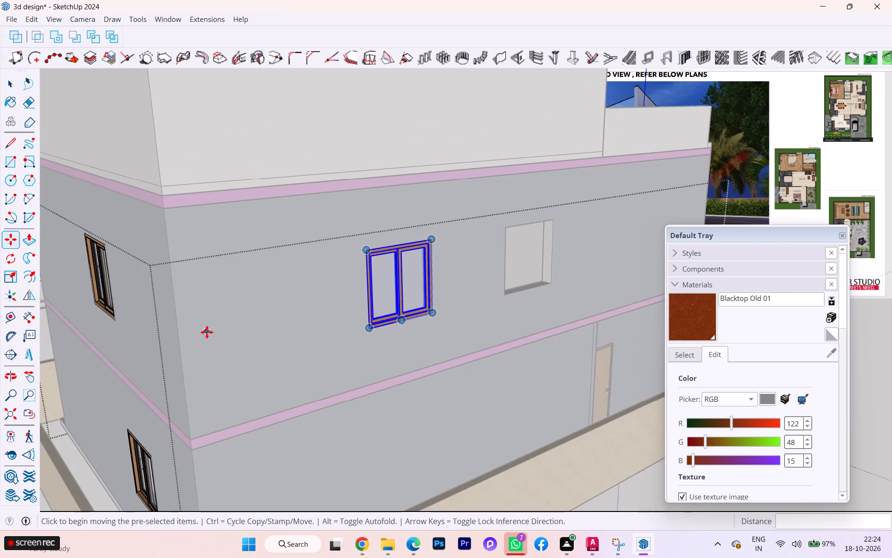
scroll(207, 332, down, 2)
scroll(207, 332, up, 3)
scroll(207, 332, down, 2)
middle_drag(352, 323, 96, 343)
scroll(256, 251, up, 5)
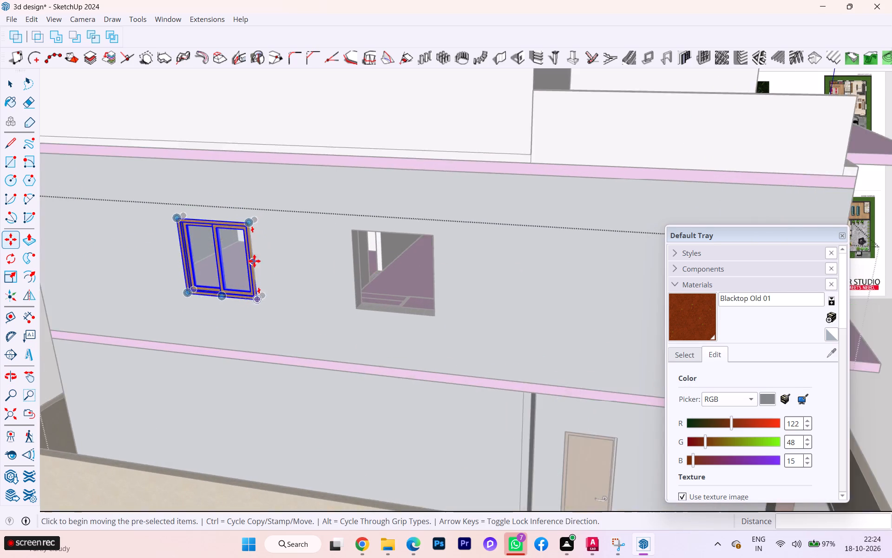
scroll(254, 261, up, 5)
scroll(251, 262, down, 3)
scroll(251, 262, up, 1)
click(255, 259)
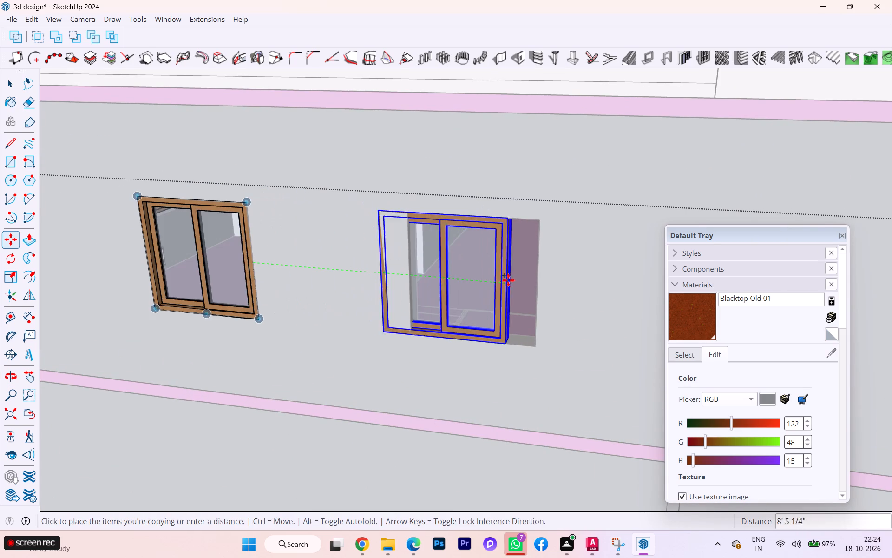
scroll(536, 282, up, 1)
click(538, 281)
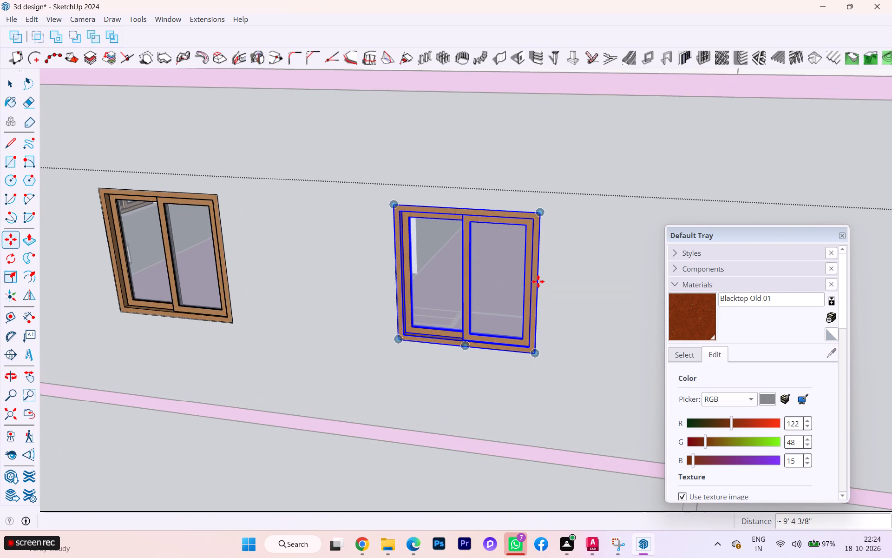
key(space)
Examine the house's front, rear and side facades for the windows and openings on each floor.
scroll(499, 274, down, 5)
scroll(483, 275, up, 2)
scroll(351, 279, down, 2)
scroll(348, 279, up, 2)
scroll(347, 279, down, 5)
scroll(294, 295, up, 3)
scroll(262, 317, down, 1)
scroll(262, 317, up, 1)
scroll(262, 317, down, 8)
scroll(262, 319, up, 1)
scroll(262, 319, down, 1)
scroll(262, 319, up, 3)
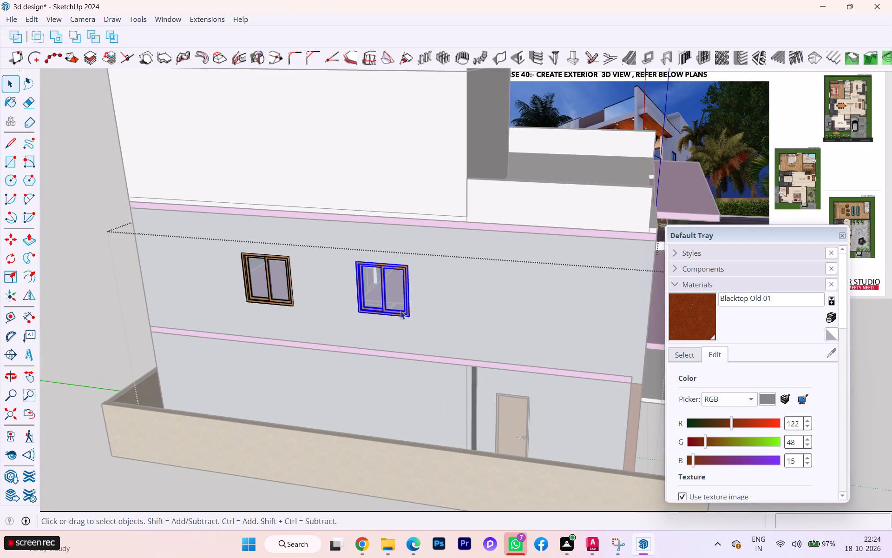
middle_drag(455, 309, 83, 243)
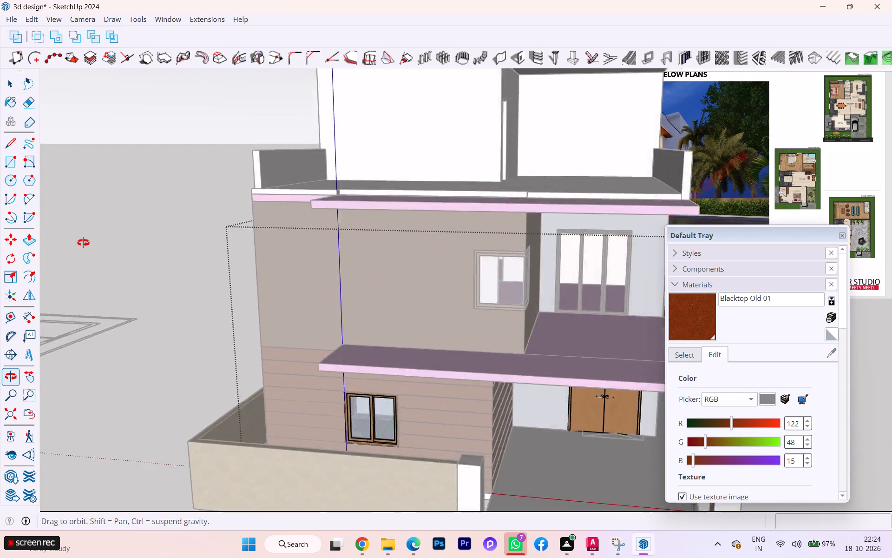
middle_drag(83, 243, 0, 273)
middle_drag(563, 270, 623, 268)
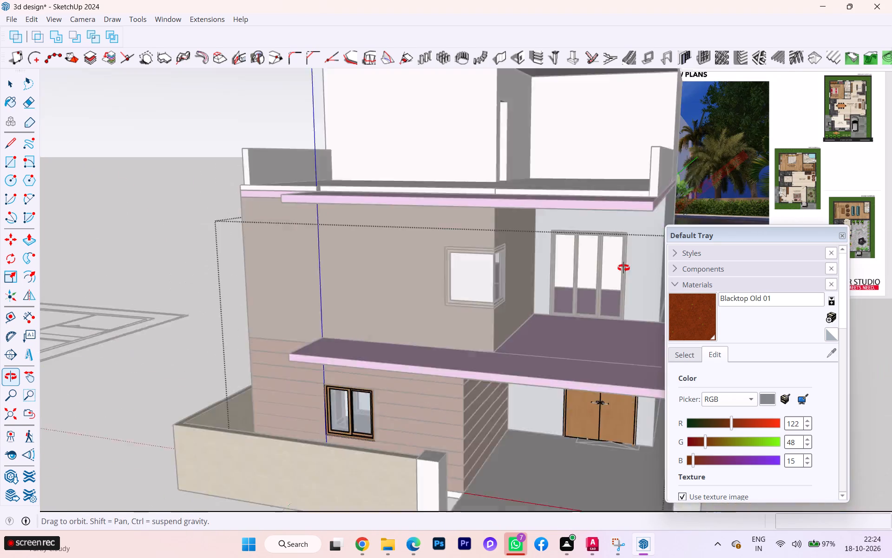
middle_drag(623, 268, 741, 259)
scroll(340, 324, down, 1)
middle_drag(340, 324, 793, 296)
middle_drag(266, 334, 575, 329)
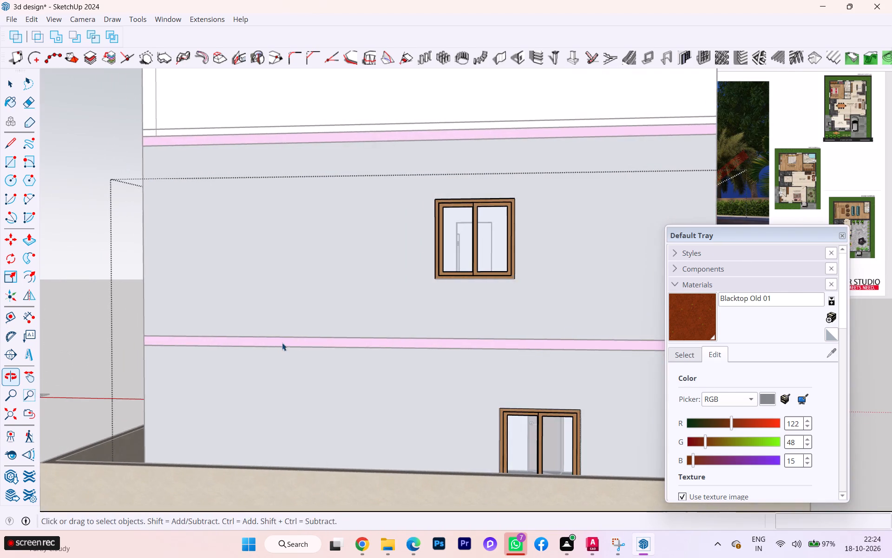
middle_drag(288, 346, 632, 344)
scroll(409, 345, down, 5)
scroll(408, 345, up, 3)
scroll(408, 345, down, 1)
middle_drag(251, 359, 505, 353)
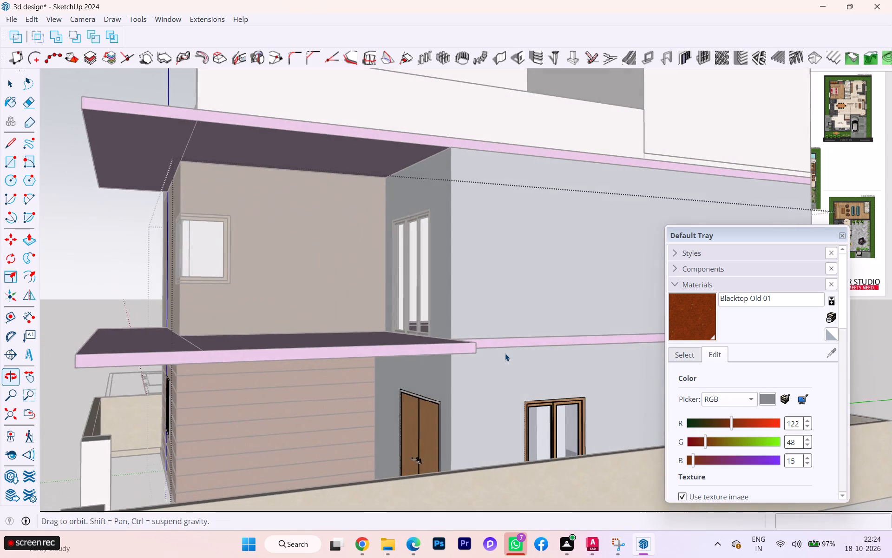
middle_drag(505, 353, 506, 353)
scroll(377, 352, down, 2)
scroll(370, 353, up, 2)
scroll(368, 353, down, 1)
scroll(294, 372, down, 6)
scroll(295, 372, up, 3)
scroll(295, 372, down, 1)
middle_drag(308, 378, 522, 387)
key(space)
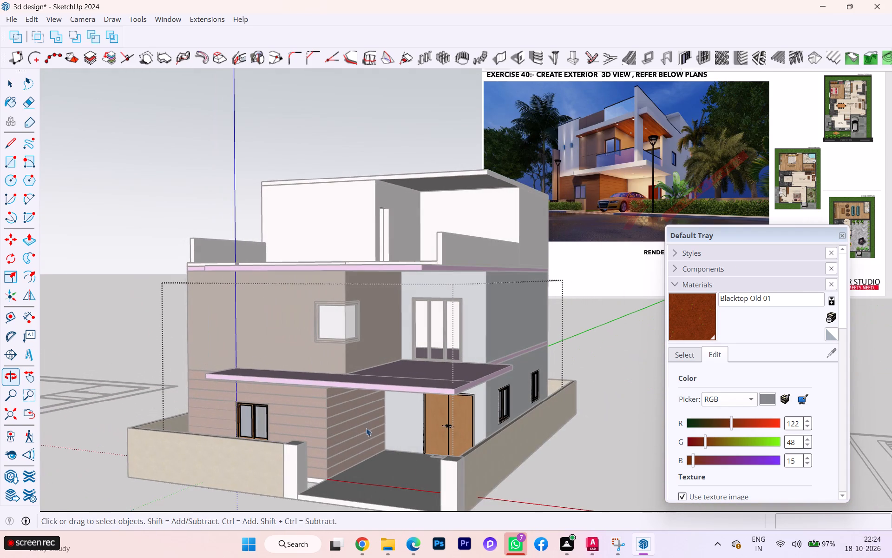
Exit the open group to return to the whole model.
click(130, 482)
click(103, 481)
double_click(81, 483)
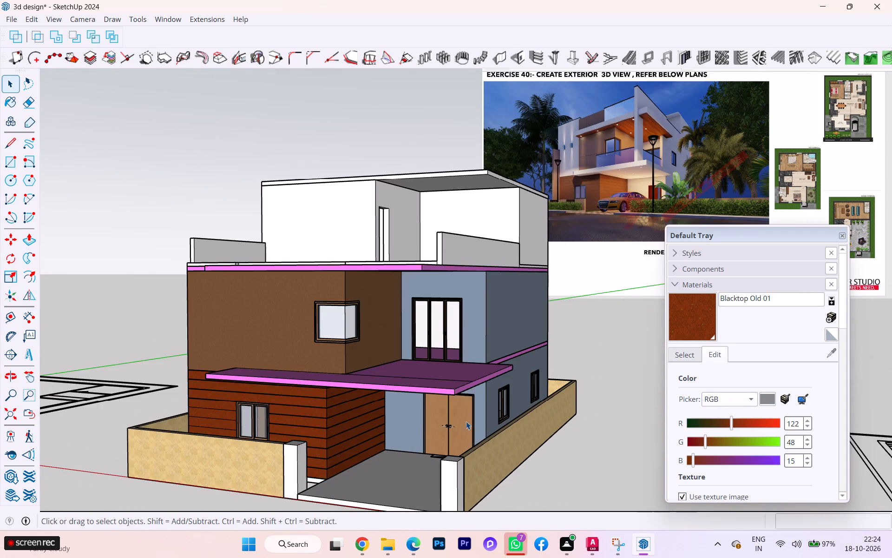
Open the first-floor wall group for editing and select the outer face of the windowless side wall beside the balcony.
scroll(474, 418, down, 1)
middle_drag(494, 412, 236, 431)
scroll(239, 427, down, 4)
scroll(230, 420, up, 1)
scroll(230, 419, down, 1)
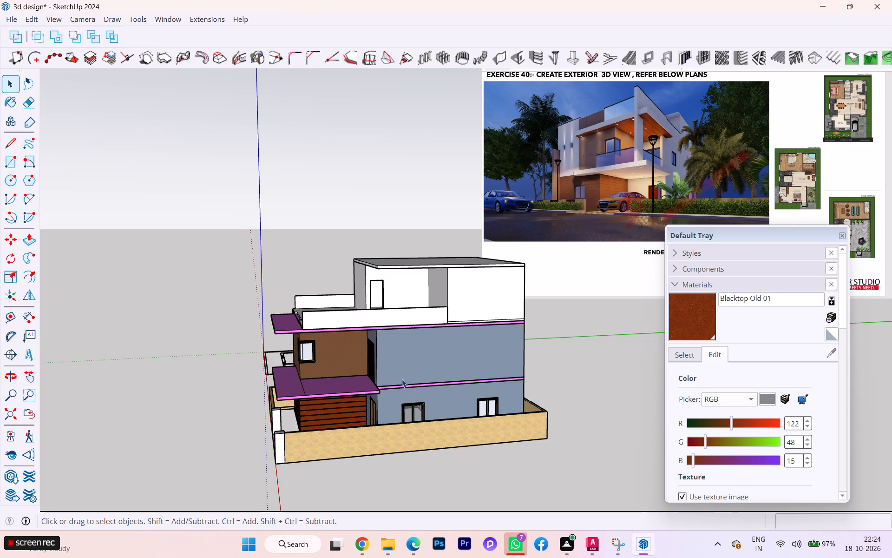
scroll(437, 369, up, 1)
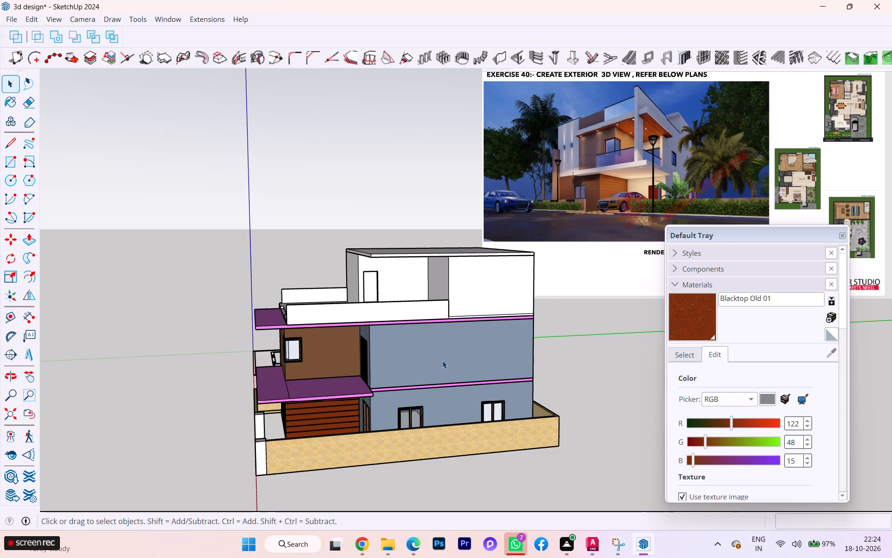
scroll(442, 359, up, 12)
double_click(443, 352)
triple_click(432, 352)
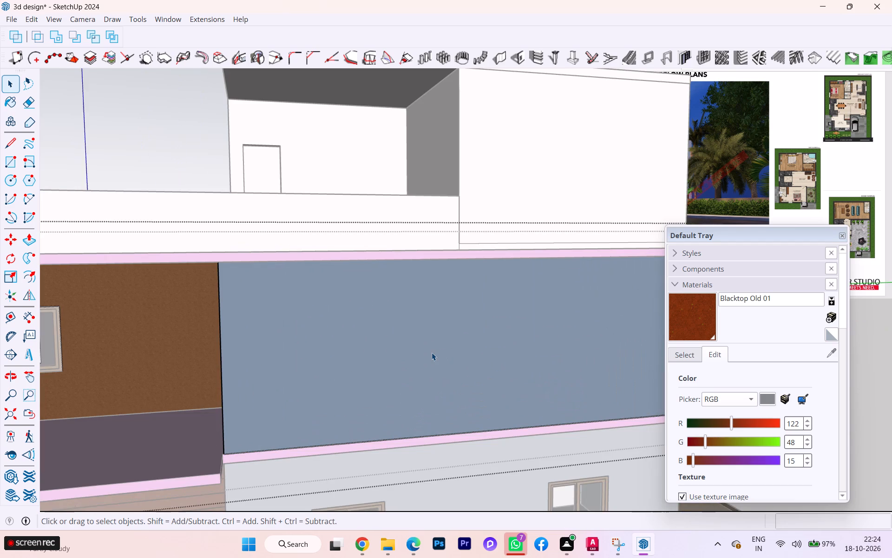
click(432, 352)
triple_click(432, 357)
triple_click(432, 357)
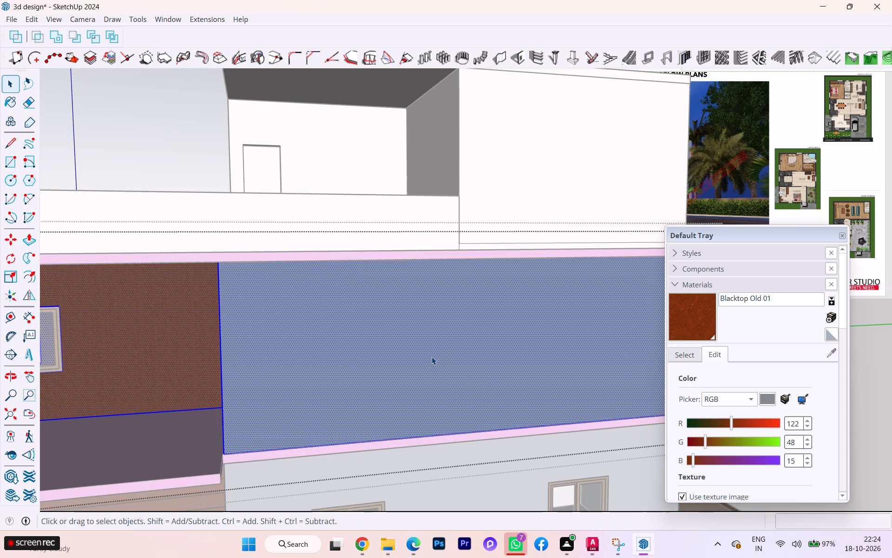
double_click(433, 368)
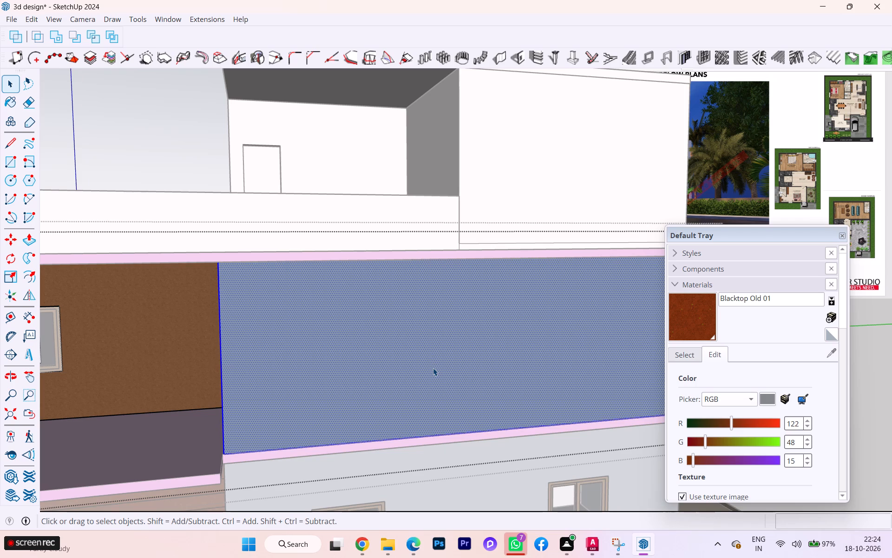
double_click(433, 368)
scroll(433, 368, down, 1)
middle_drag(433, 368, 567, 362)
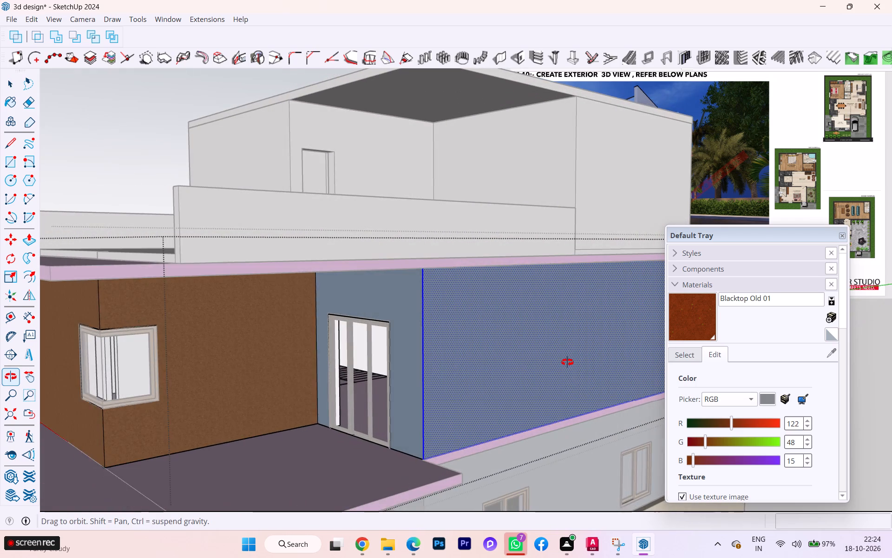
middle_drag(567, 362, 567, 362)
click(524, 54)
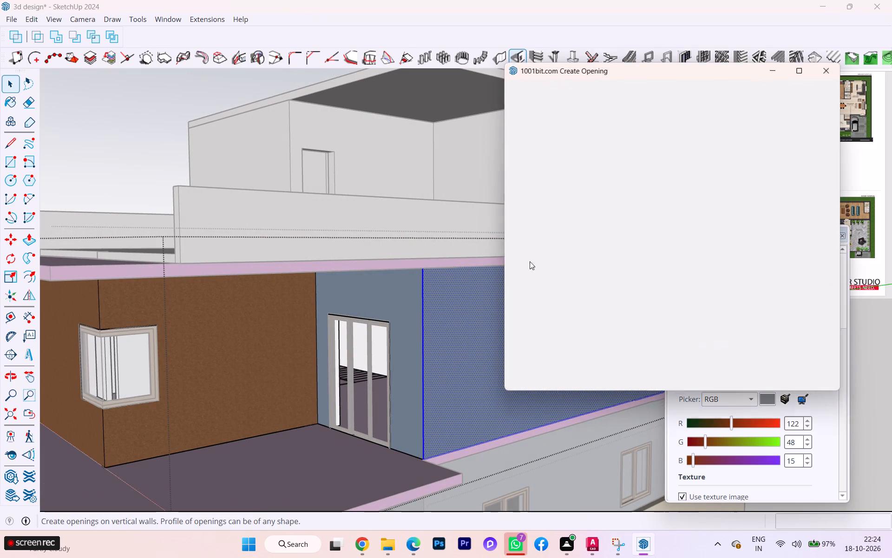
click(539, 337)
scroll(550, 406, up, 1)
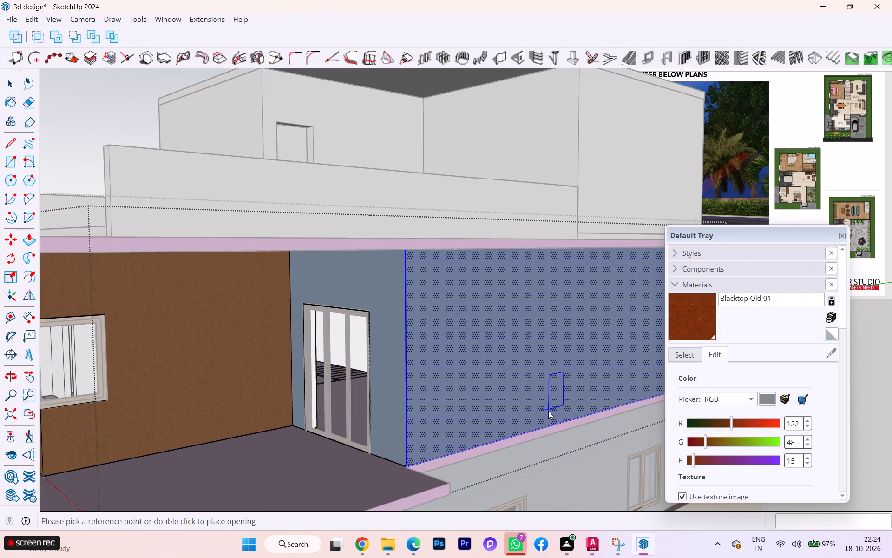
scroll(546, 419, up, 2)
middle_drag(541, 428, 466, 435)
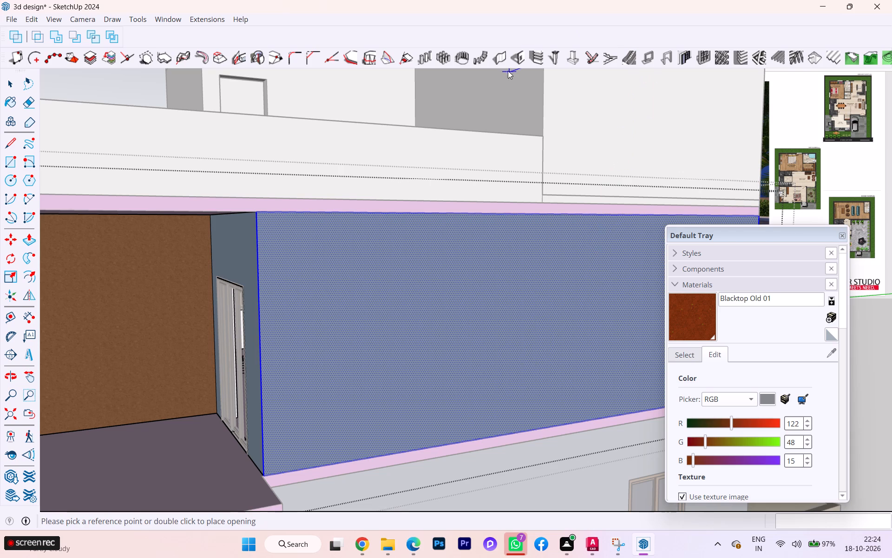
Create a wall opening 4' wide and 4' high in the first-floor side wall, 3' above its base, roughly over the front ground-floor window.
click(523, 59)
drag(630, 237, 577, 243)
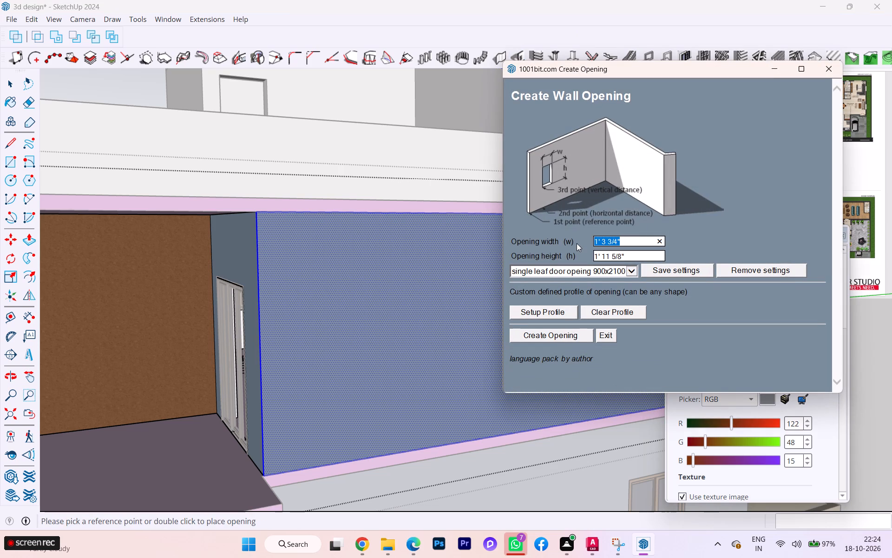
text(4')
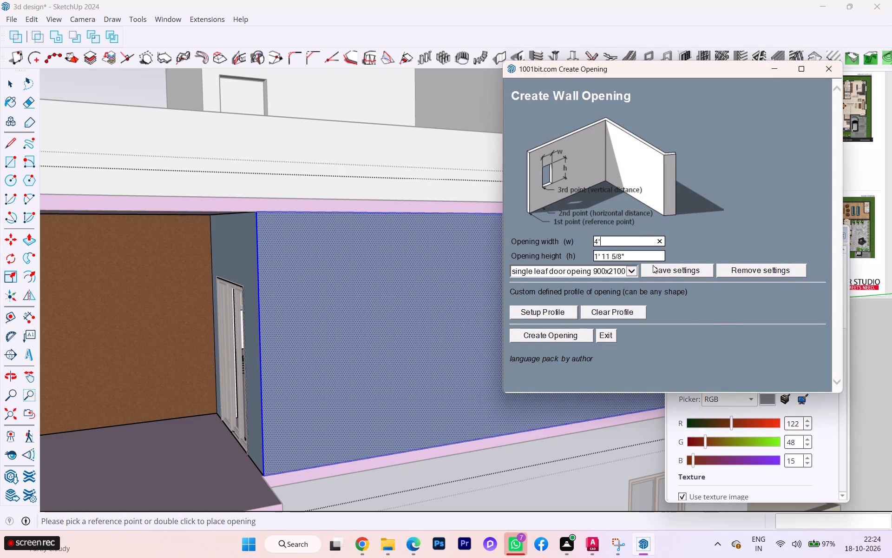
click(644, 258)
text(4')
click(537, 332)
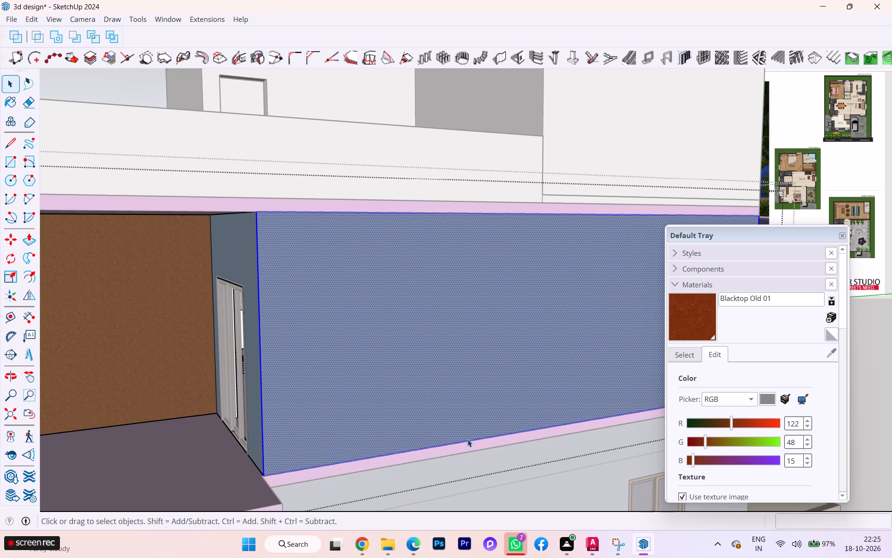
click(522, 61)
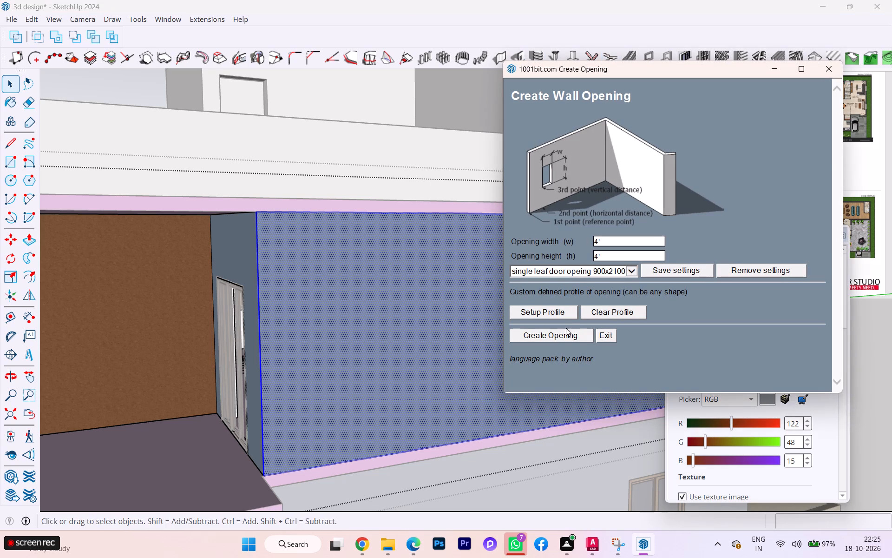
click(551, 339)
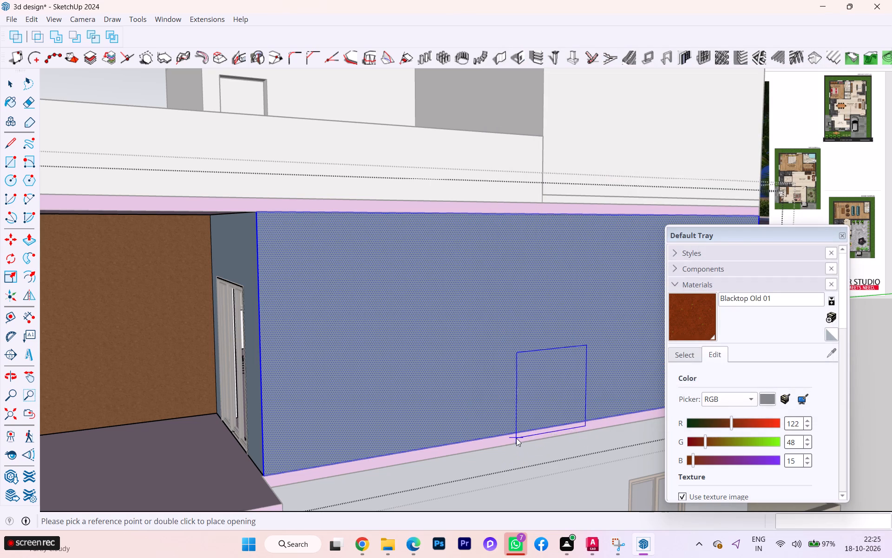
scroll(539, 421, down, 3)
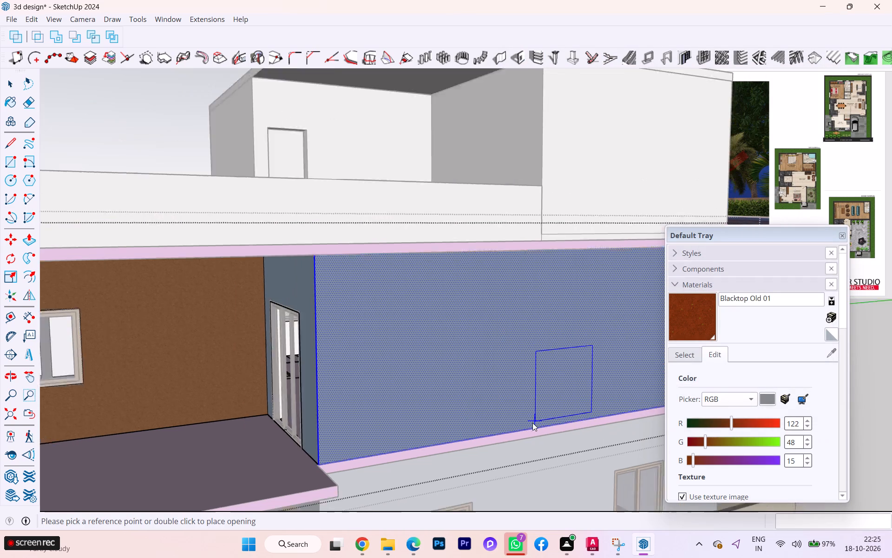
scroll(465, 416, down, 4)
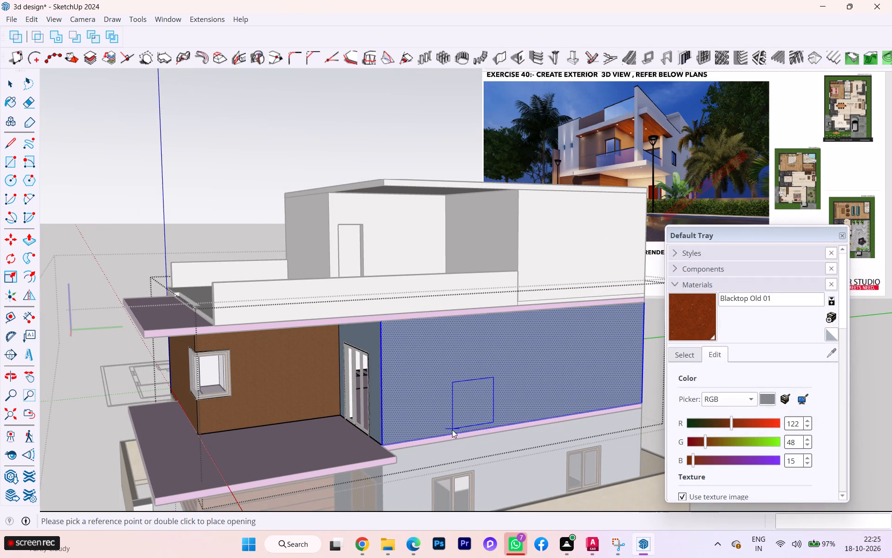
click(448, 434)
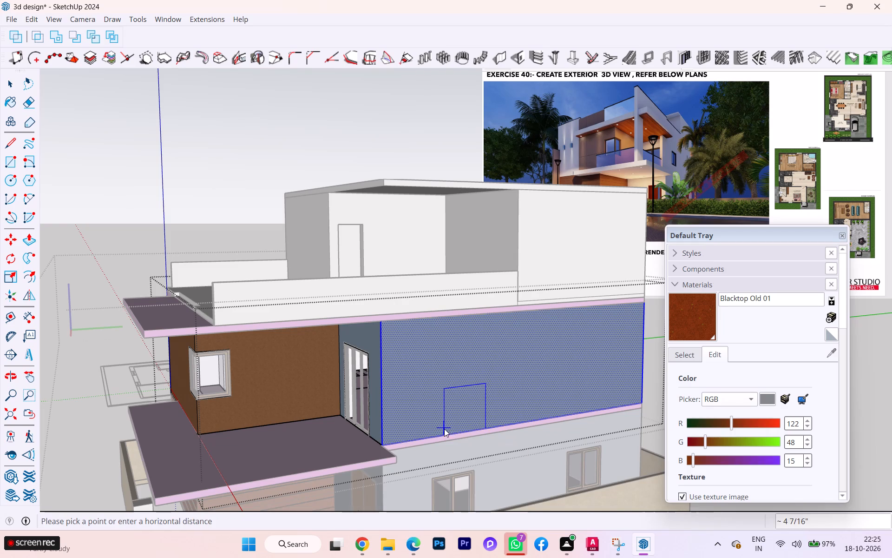
click(444, 434)
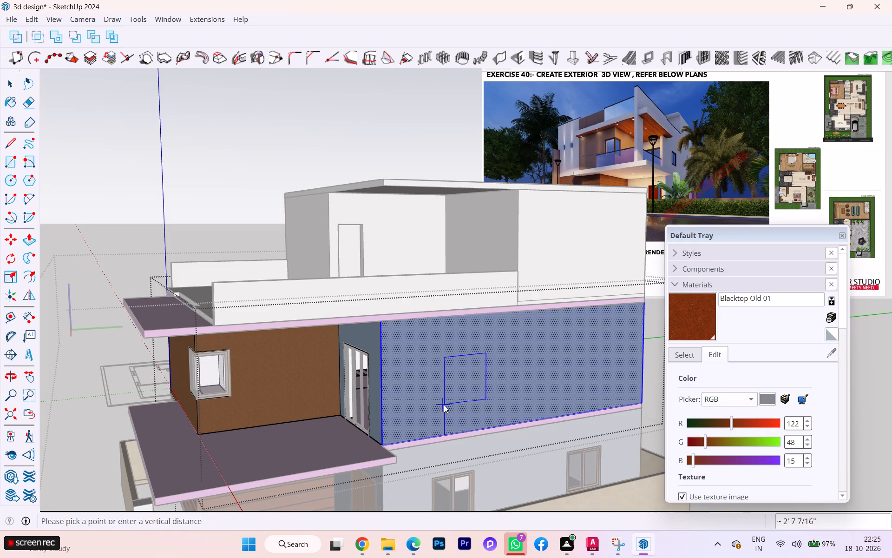
text(3')
key(Return)
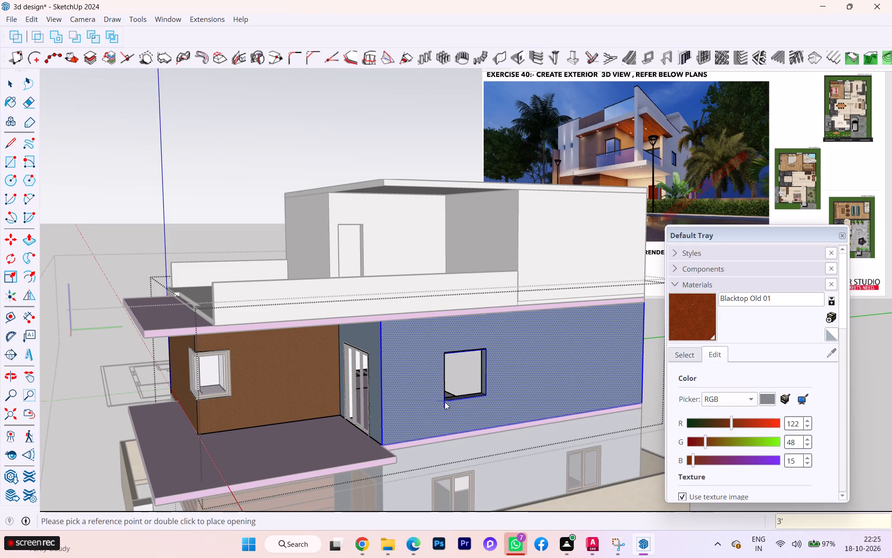
key(space)
key(space)
Exit the nested wall groups to return to the whole model.
scroll(425, 408, down, 2)
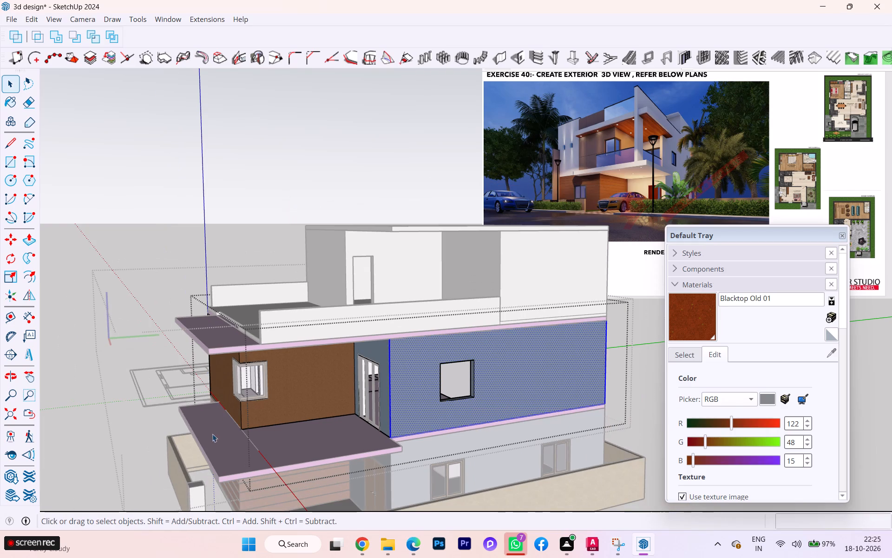
scroll(201, 383, down, 2)
click(140, 432)
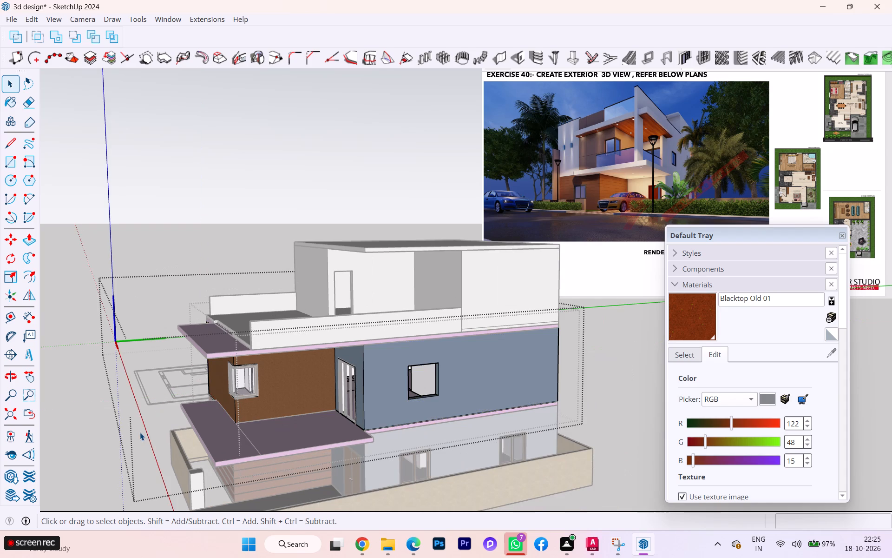
double_click(124, 444)
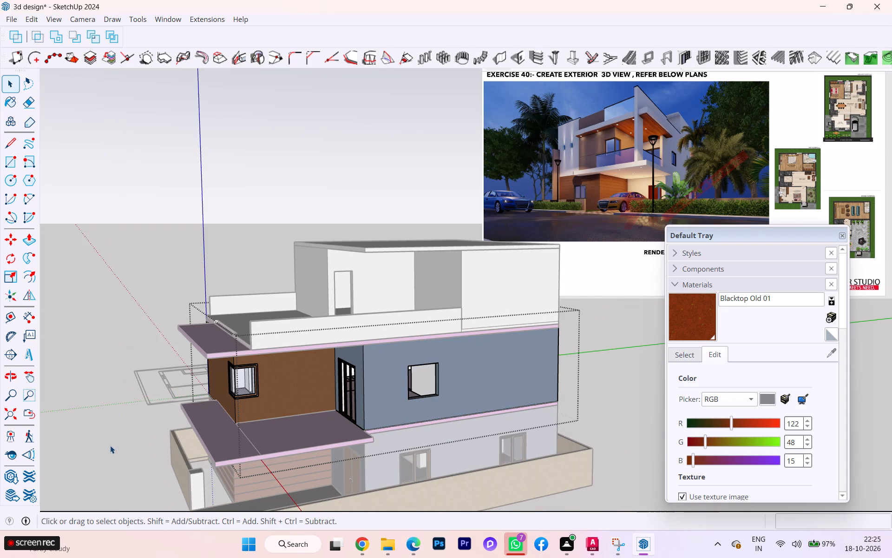
double_click(118, 412)
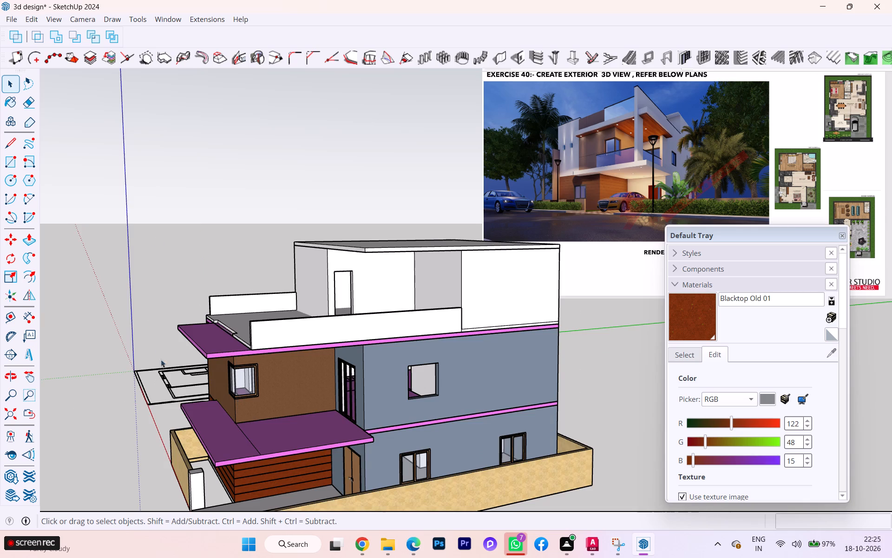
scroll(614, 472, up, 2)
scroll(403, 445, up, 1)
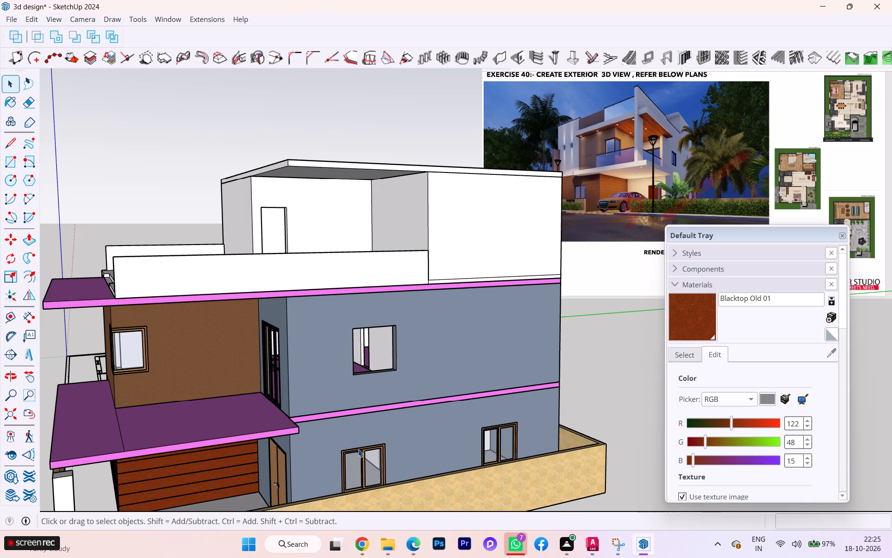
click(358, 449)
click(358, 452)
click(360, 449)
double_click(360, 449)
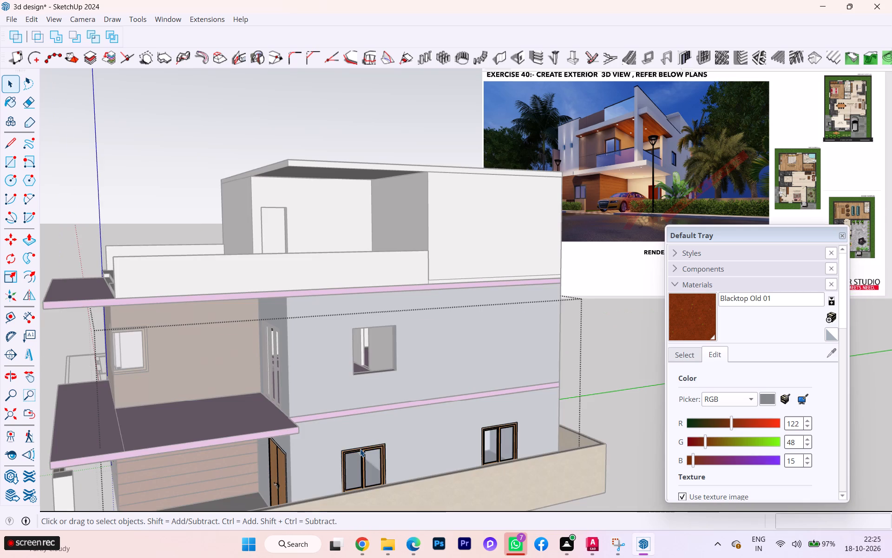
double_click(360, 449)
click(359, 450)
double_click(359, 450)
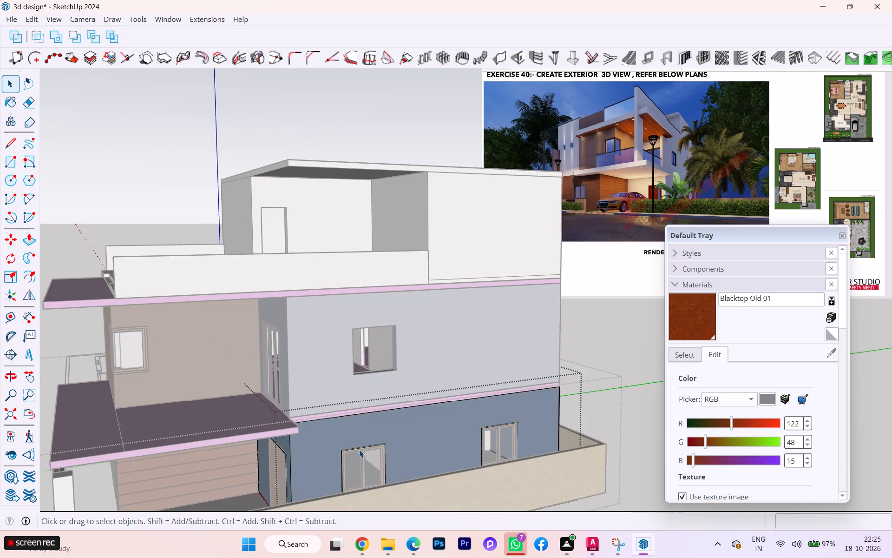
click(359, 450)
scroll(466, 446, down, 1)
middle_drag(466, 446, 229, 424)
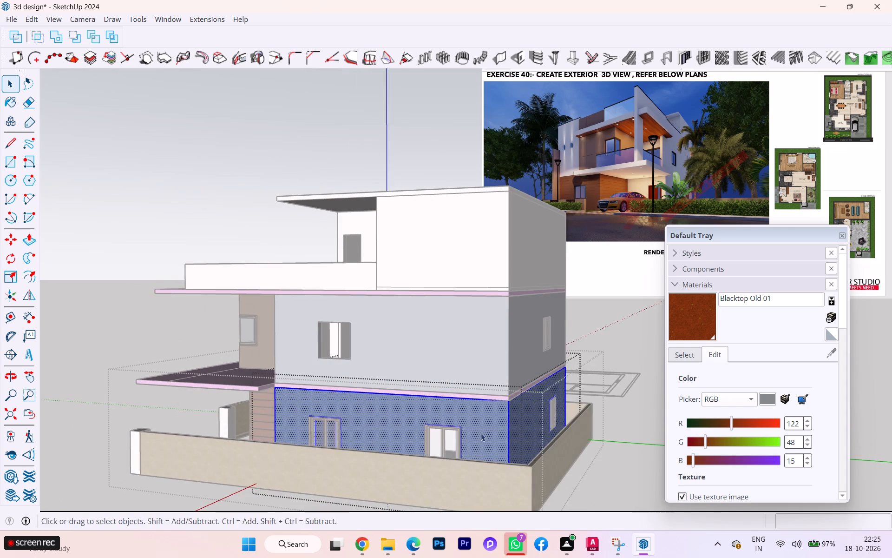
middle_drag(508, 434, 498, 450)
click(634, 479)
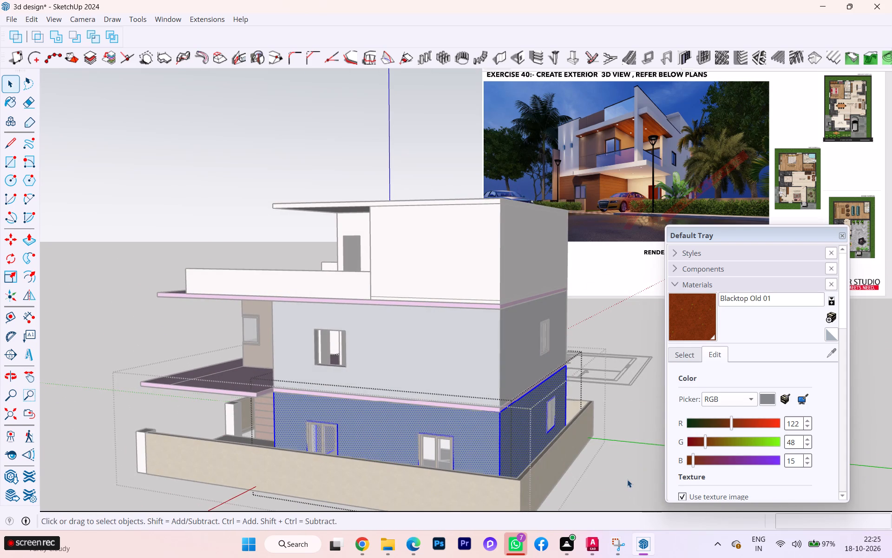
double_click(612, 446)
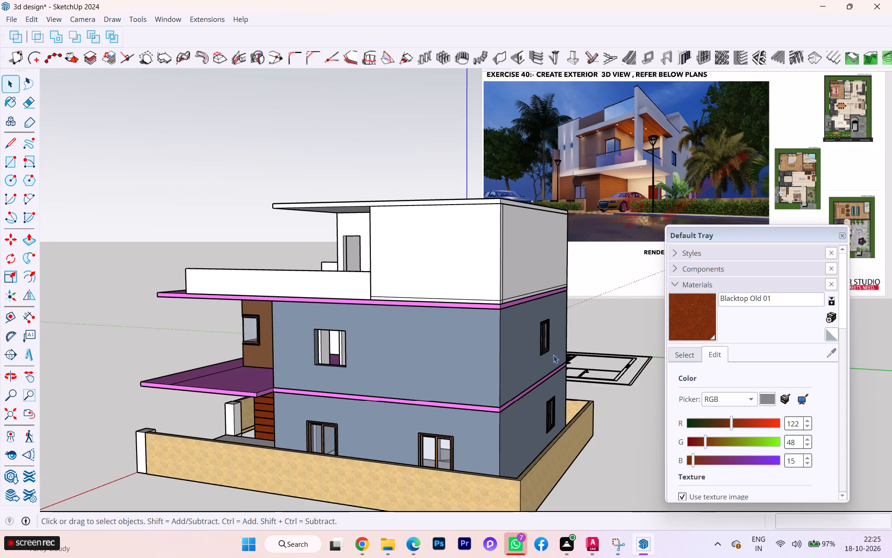
Open the group holding the windows for editing at the narrow first-floor window around the corner, and dismiss its Live Component configuration.
click(544, 345)
double_click(544, 345)
click(544, 345)
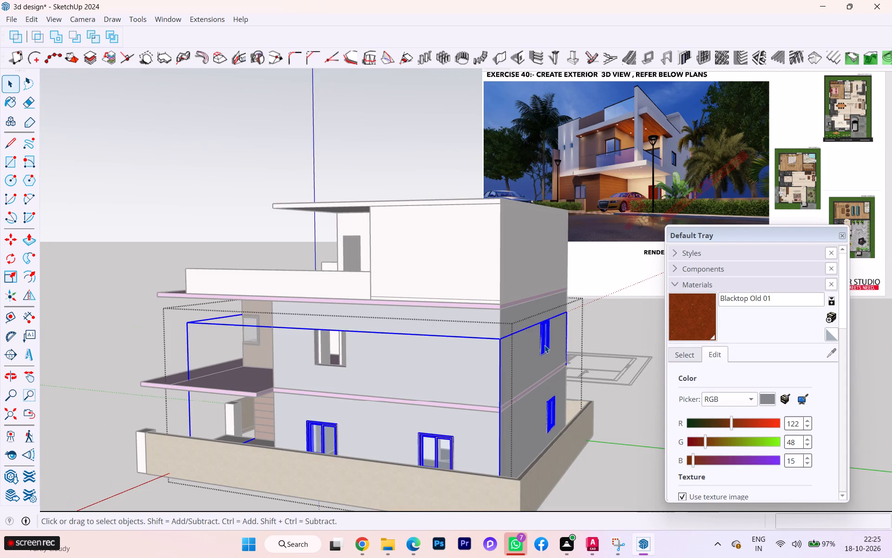
double_click(544, 345)
triple_click(544, 345)
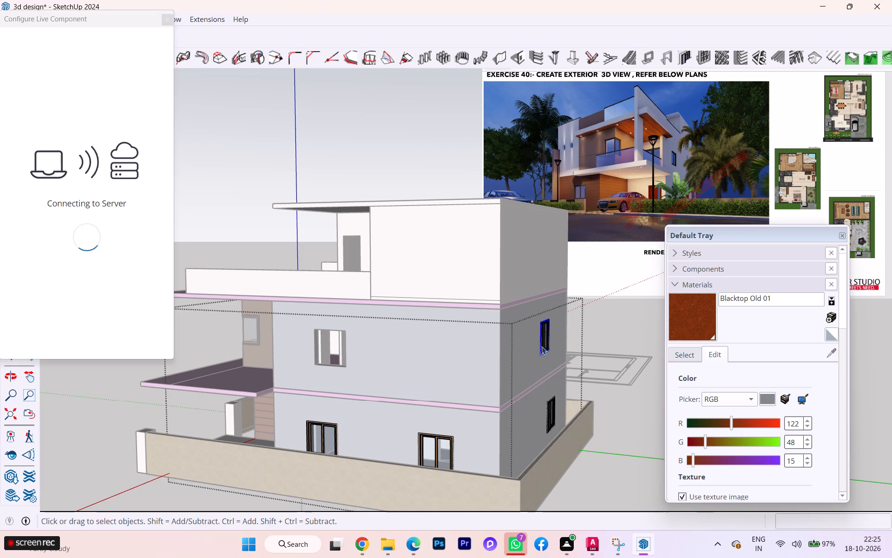
click(177, 23)
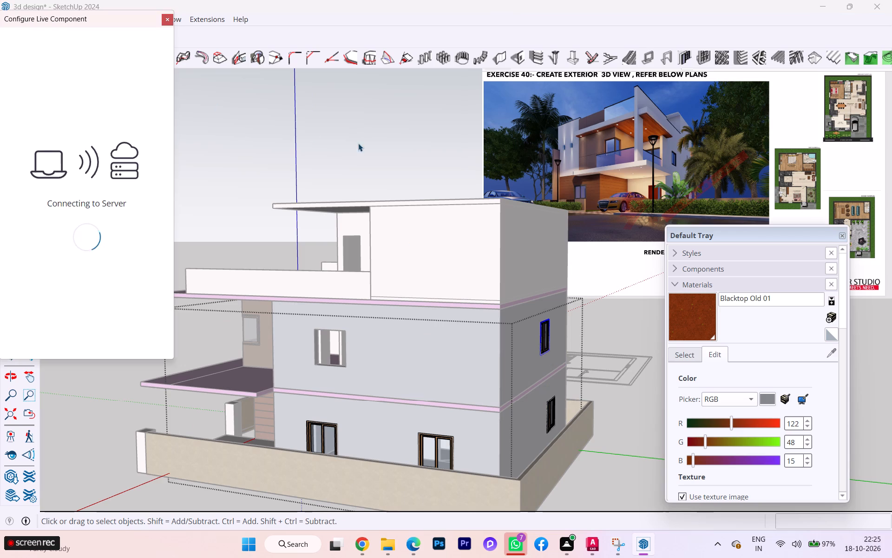
key(Escape)
click(246, 126)
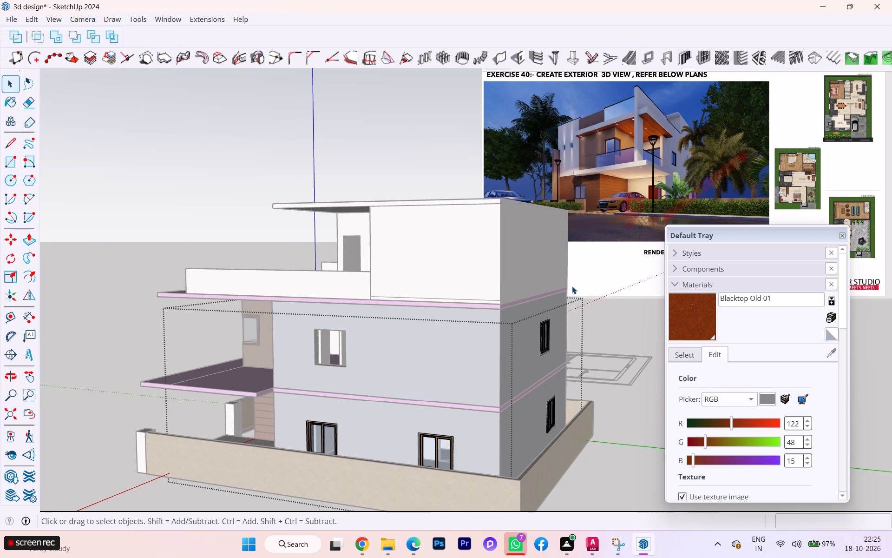